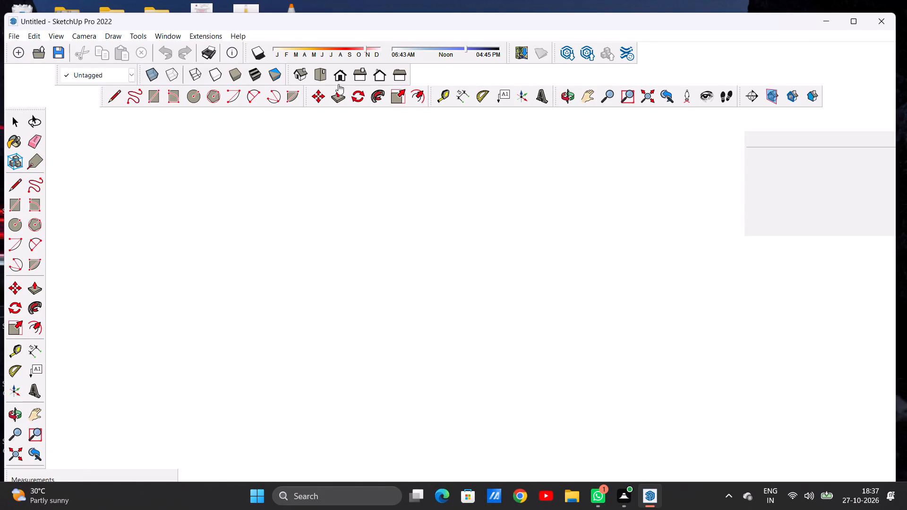
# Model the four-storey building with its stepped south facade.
# In top view, draw a rectangle of about 144 sq ft in the quadrant between the positive red and green axes.
pyautogui.click(318, 75)
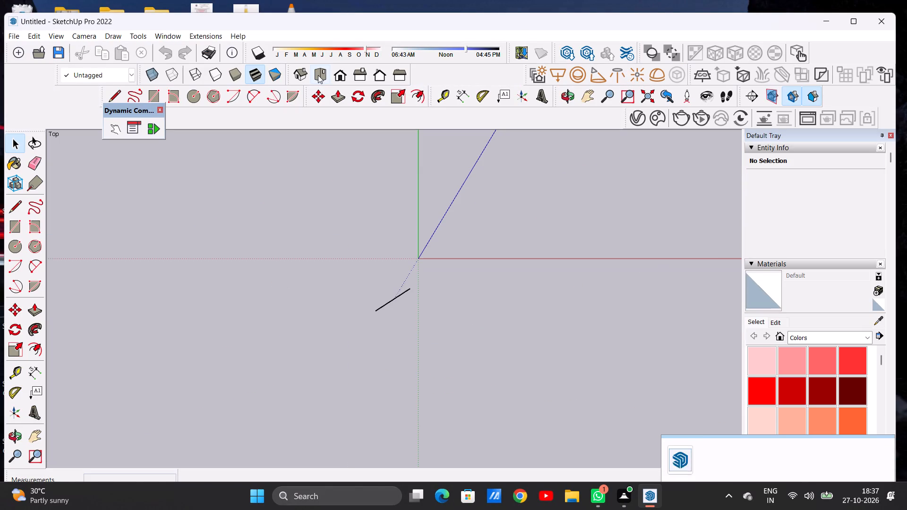
pyautogui.keyDown('ctrl'); pyautogui.scroll(5, 637, 181); pyautogui.keyUp('ctrl')
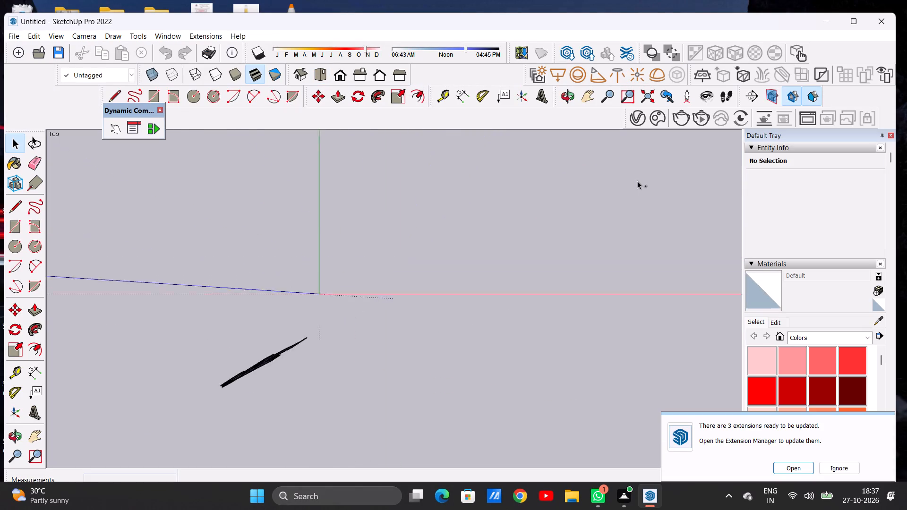
pyautogui.keyDown('ctrl'); pyautogui.scroll(9, 637, 181); pyautogui.keyUp('ctrl')
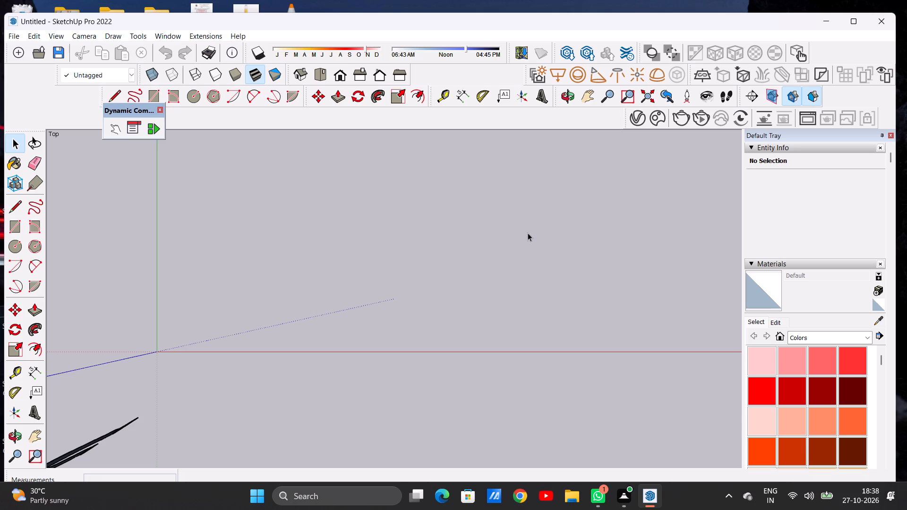
pyautogui.scroll(-12, 426, 213)
pyautogui.scroll(3, 531, 203)
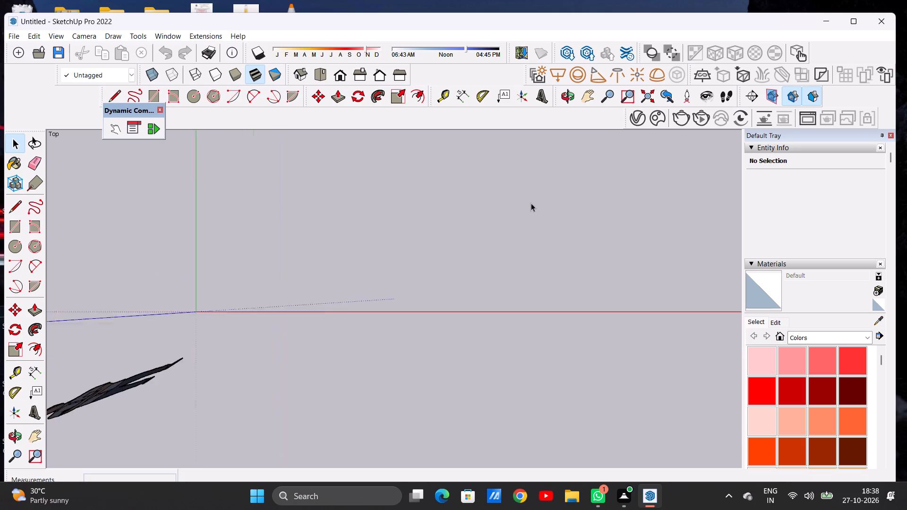
pyautogui.scroll(3, 531, 203)
pyautogui.click(592, 101)
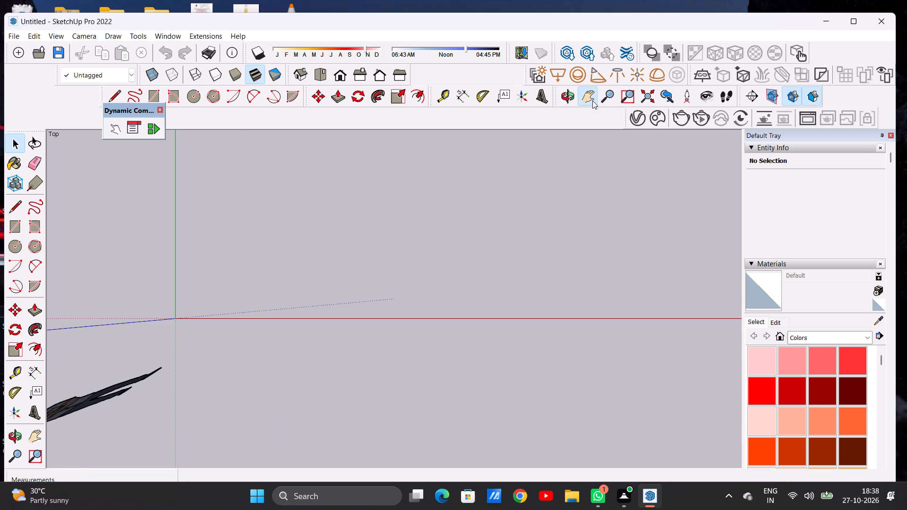
pyautogui.moveTo(350, 244); pyautogui.dragTo(269, 324)
pyautogui.moveTo(318, 264); pyautogui.dragTo(315, 302)
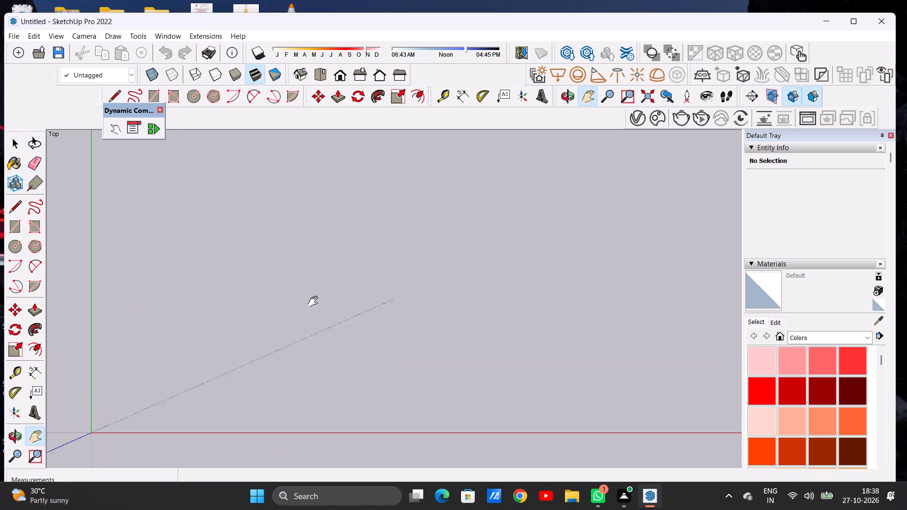
pyautogui.moveTo(315, 302); pyautogui.dragTo(284, 310)
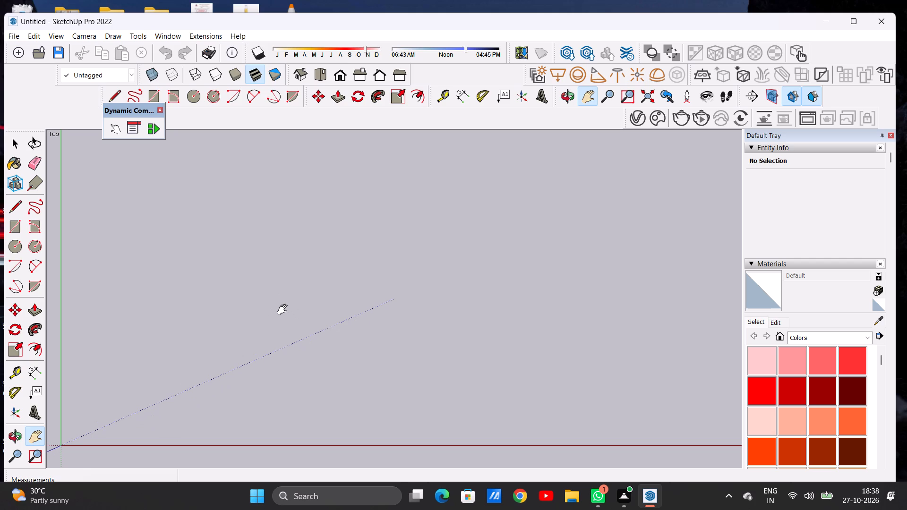
pyautogui.press('space')
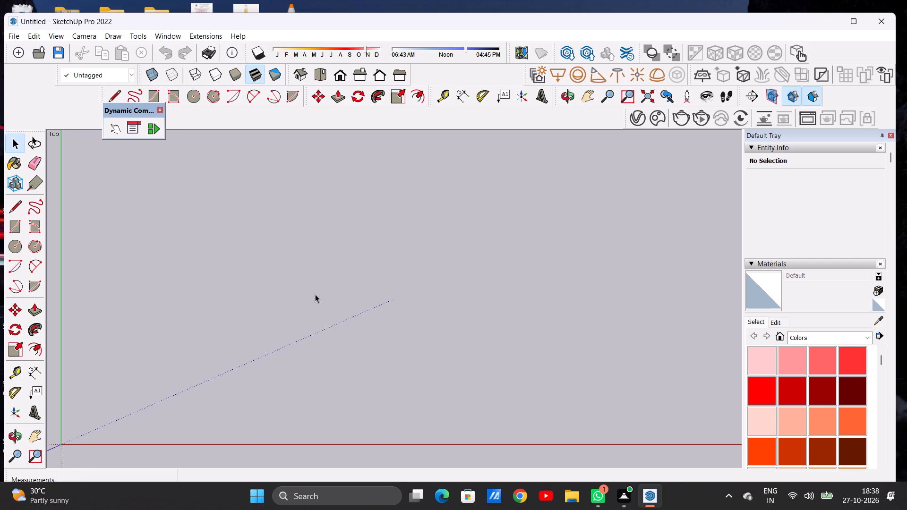
pyautogui.scroll(-3, 368, 246)
pyautogui.scroll(1, 369, 246)
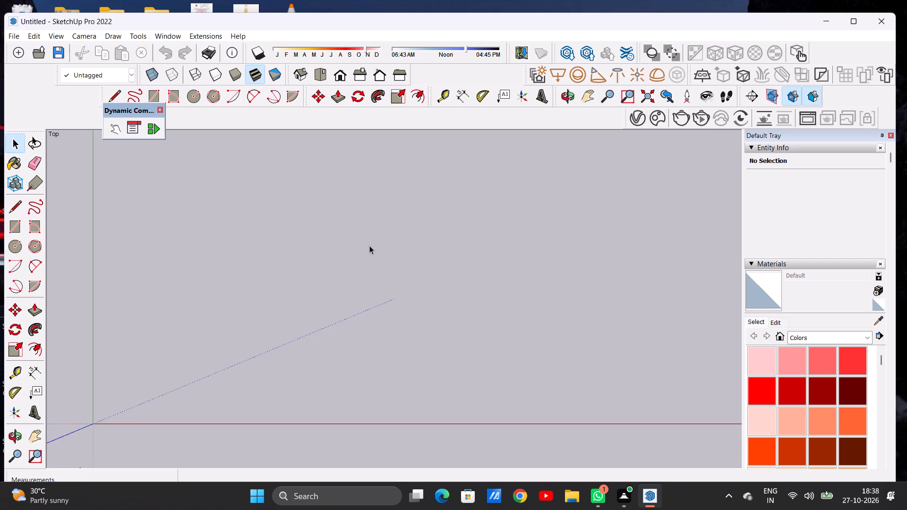
pyautogui.press('r')
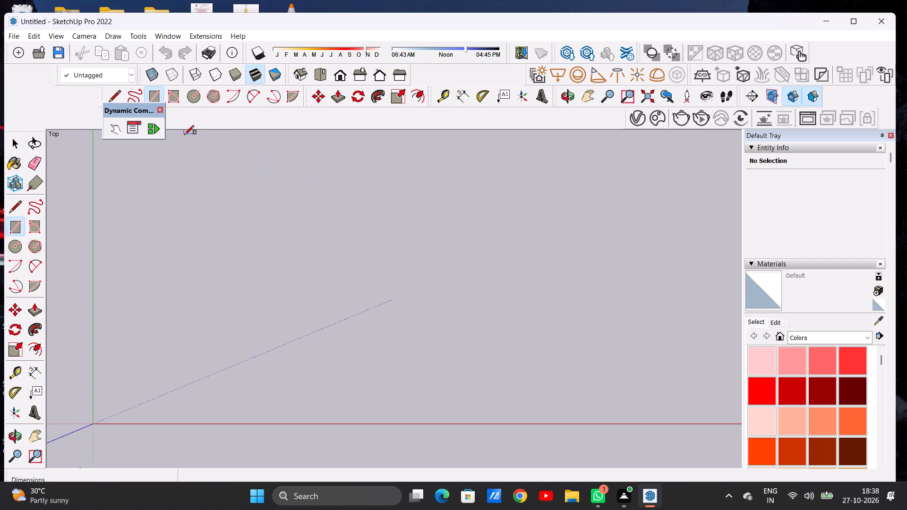
pyautogui.click(188, 140)
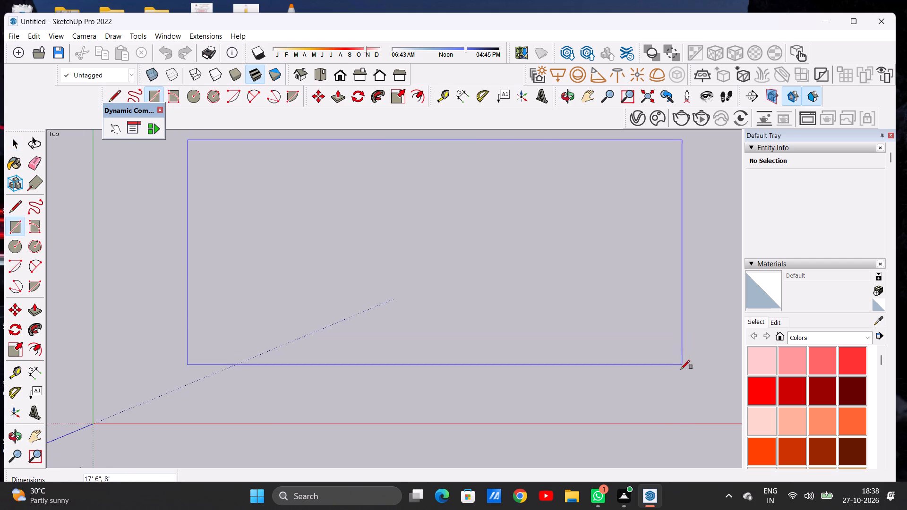
pyautogui.click(616, 408)
pyautogui.press('space')
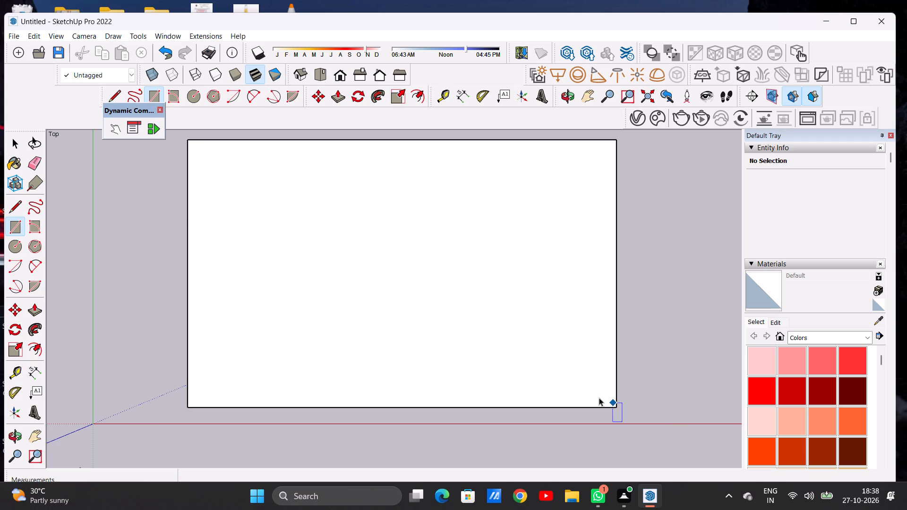
# Move the whole rectangle, face and edges, about 17 feet diagonally away from the origin.
pyautogui.scroll(-11, 416, 370)
pyautogui.scroll(3, 515, 297)
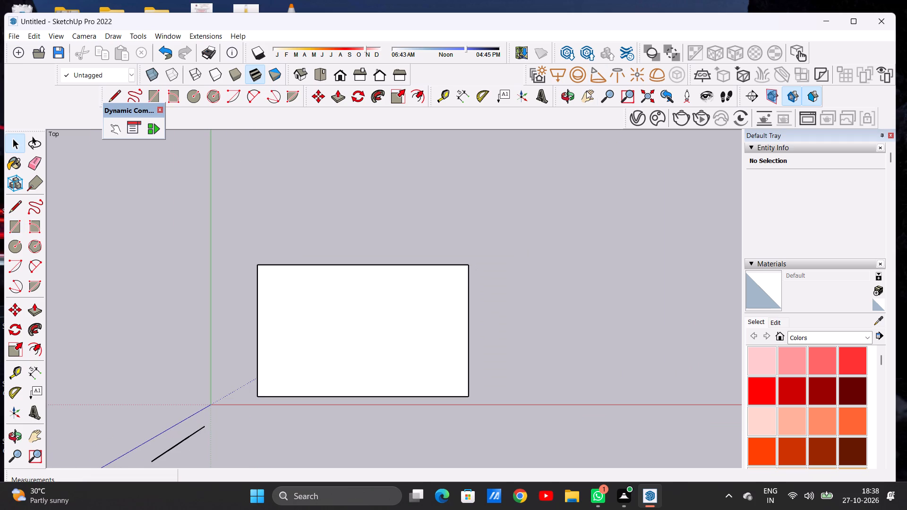
pyautogui.click(586, 91)
pyautogui.moveTo(606, 208); pyautogui.dragTo(447, 258)
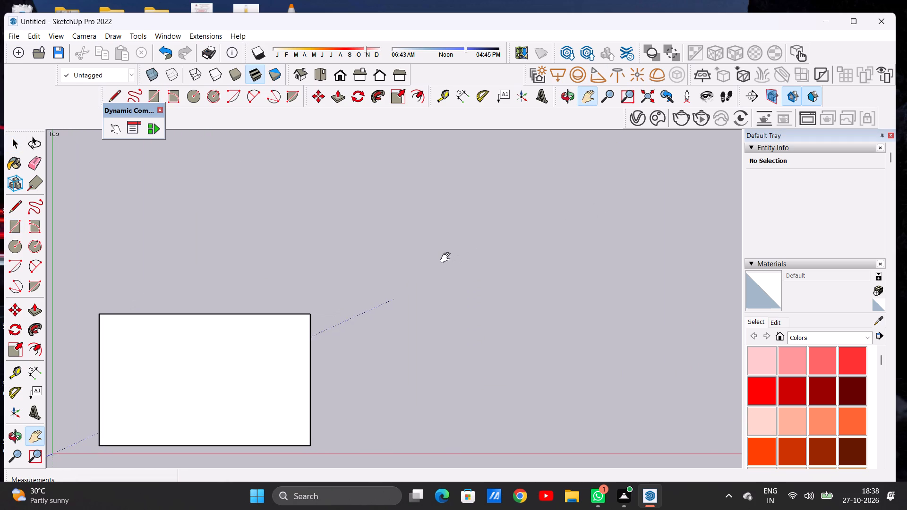
pyautogui.moveTo(447, 258); pyautogui.dragTo(448, 260)
pyautogui.press('space')
pyautogui.doubleClick(291, 374)
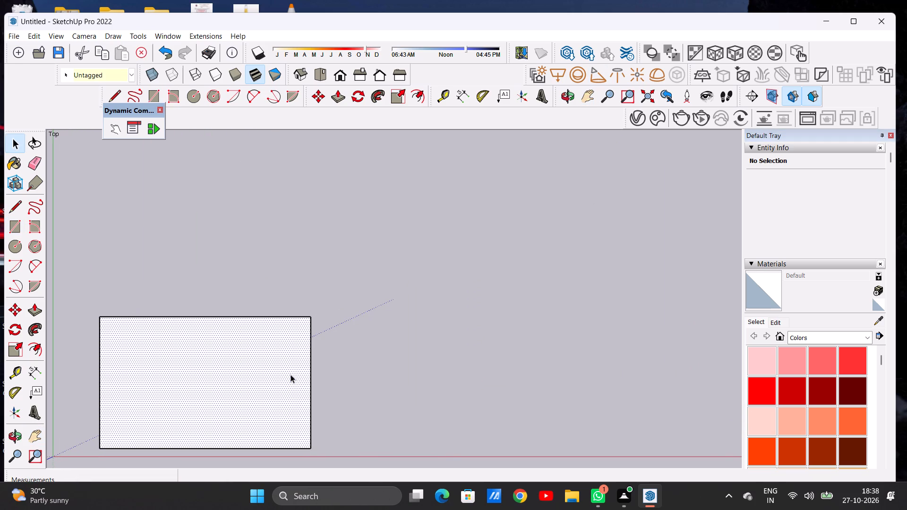
pyautogui.click(291, 374)
pyautogui.press('m')
pyautogui.press('space')
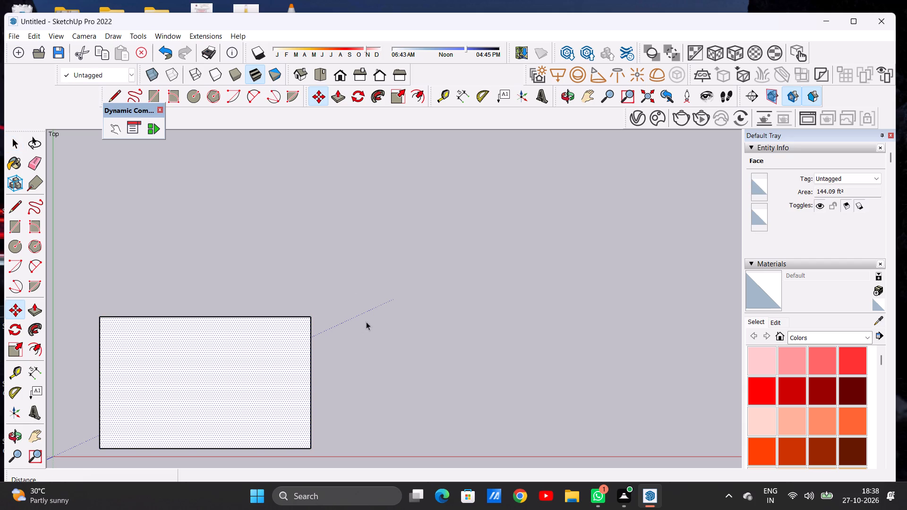
pyautogui.tripleClick(274, 357)
pyautogui.press('m')
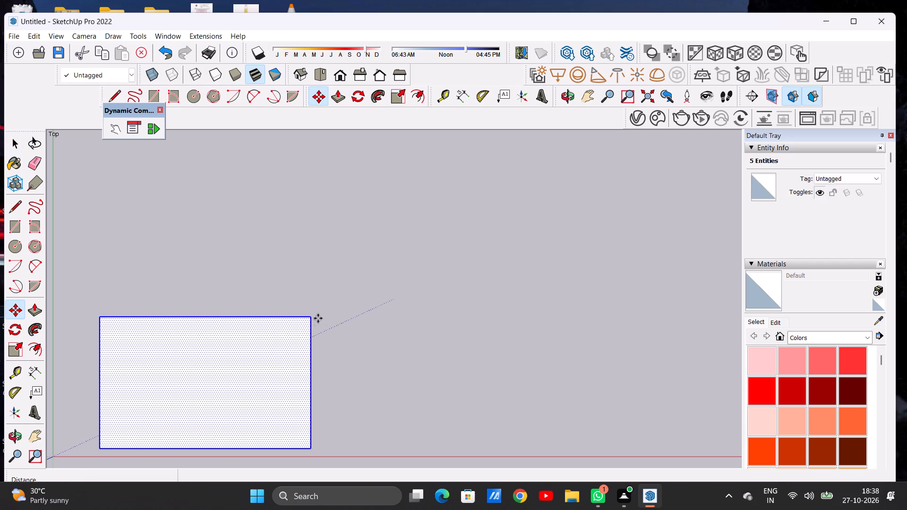
pyautogui.click(310, 317)
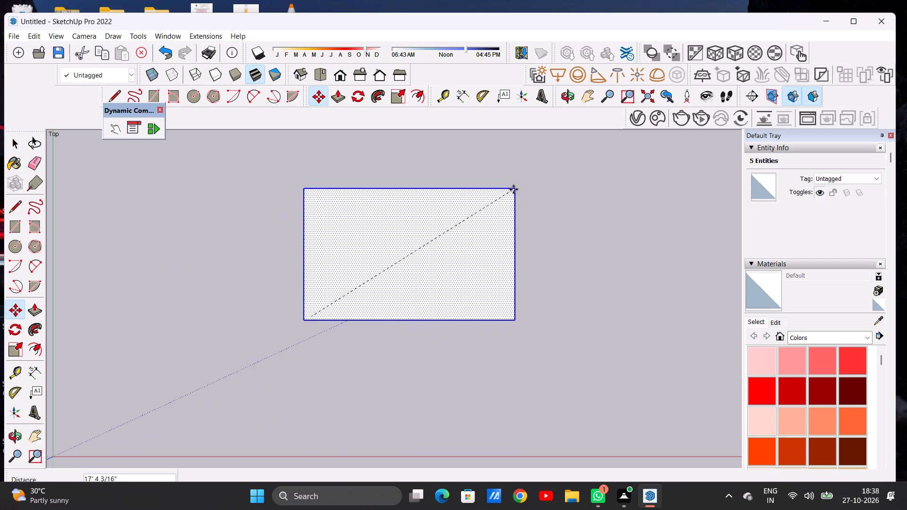
pyautogui.click(512, 203)
pyautogui.press('space')
pyautogui.click(575, 233)
# Draw an adjoining rectangle about 2' 11" wide along the full right edge of the moved rectangle.
pyautogui.scroll(-2, 420, 272)
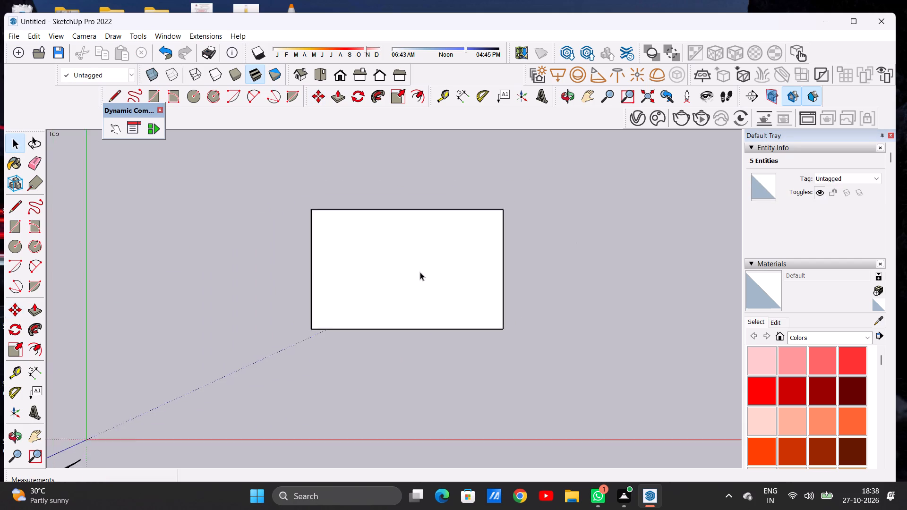
pyautogui.scroll(-2, 420, 272)
pyautogui.scroll(5, 424, 255)
pyautogui.press('r')
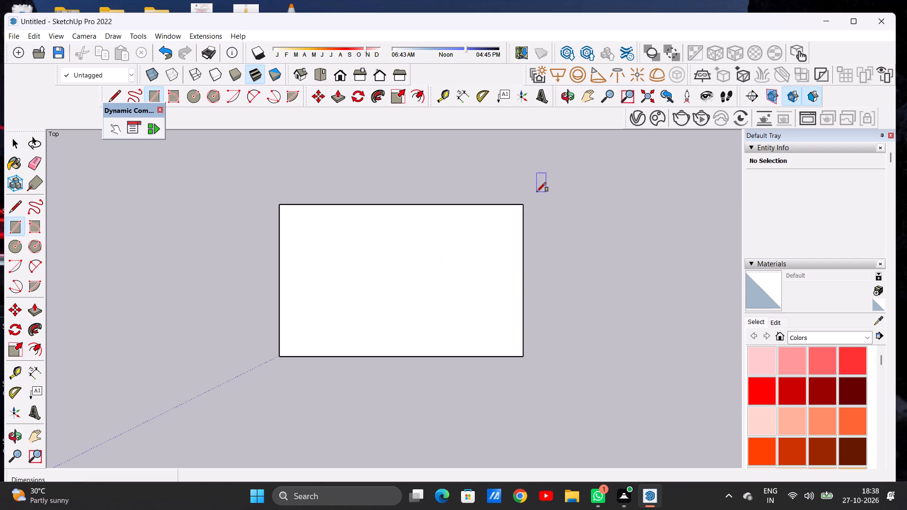
pyautogui.click(524, 209)
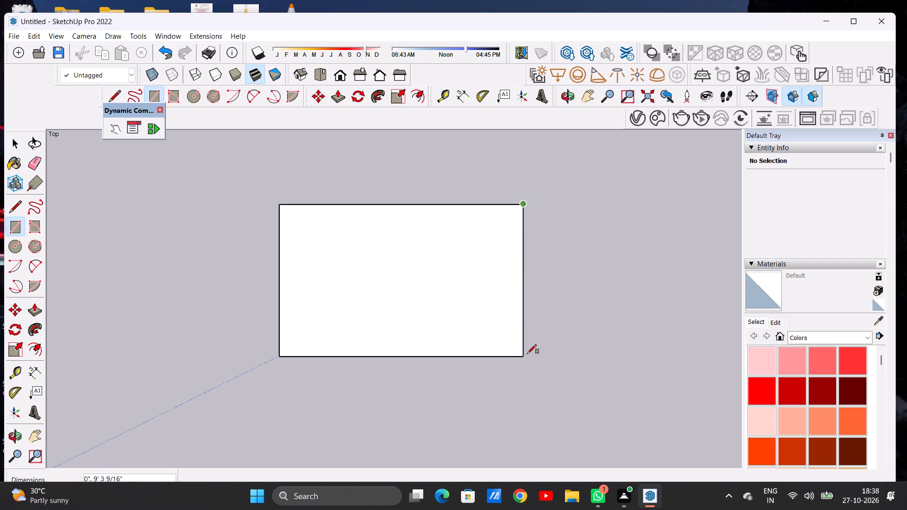
pyautogui.click(522, 357)
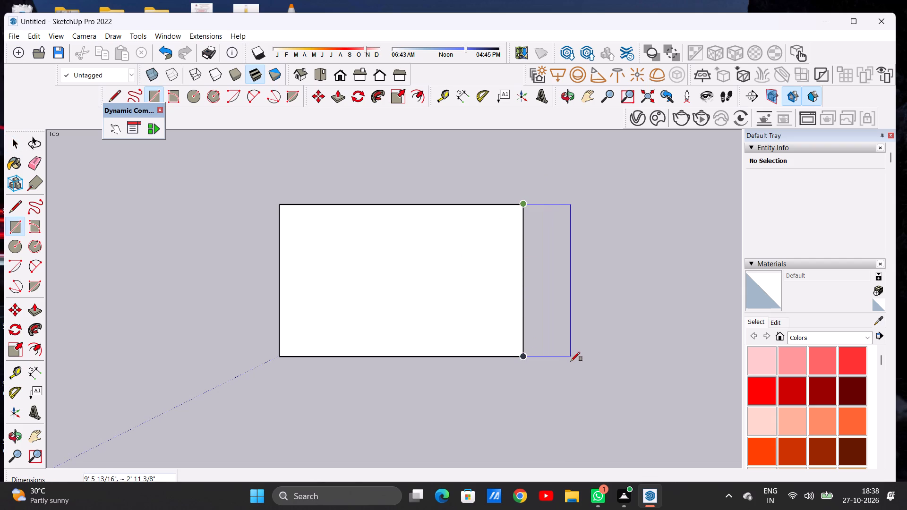
pyautogui.click(571, 361)
# Draw an adjoining rectangle about 18' 2" by 2' 3" along the full upper edge of the combined shape.
pyautogui.click(282, 208)
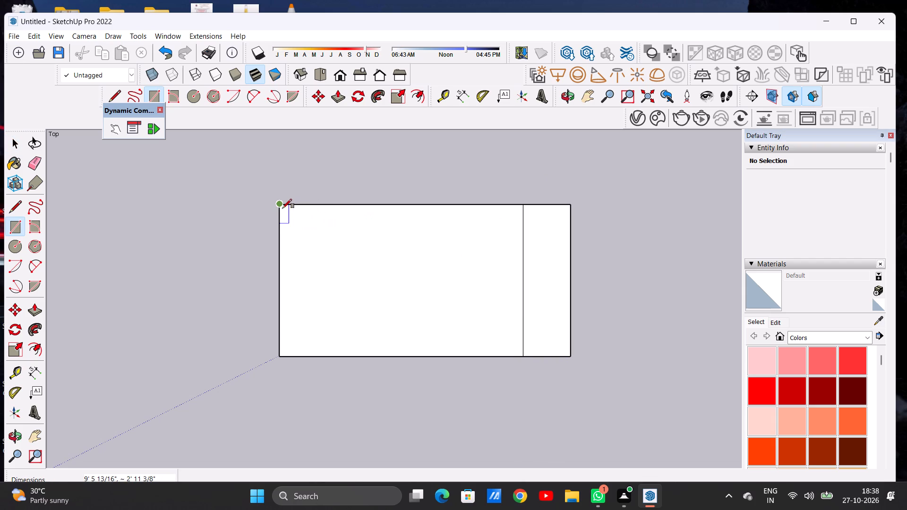
pyautogui.click(572, 205)
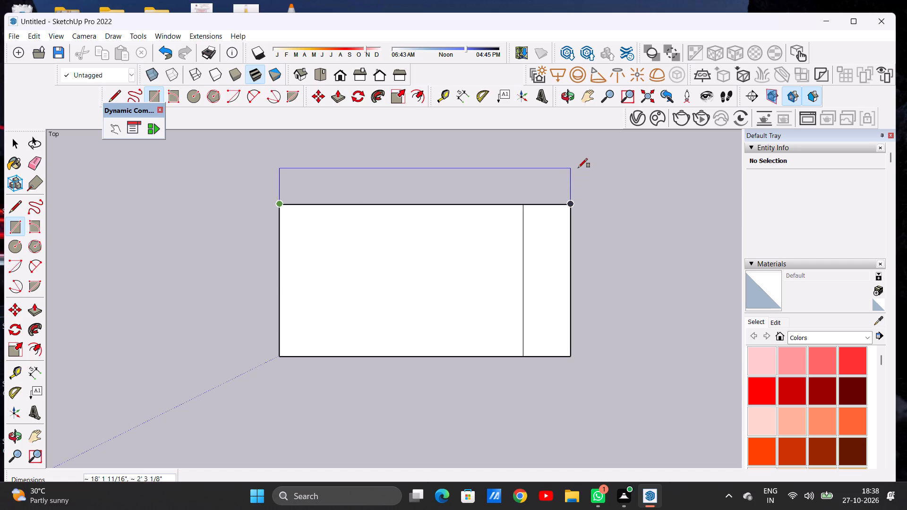
pyautogui.click(578, 168)
pyautogui.press('space')
# Erase the two inner edges that divide the added strips from the original rectangle.
pyautogui.press('e')
pyautogui.moveTo(522, 199); pyautogui.dragTo(526, 210)
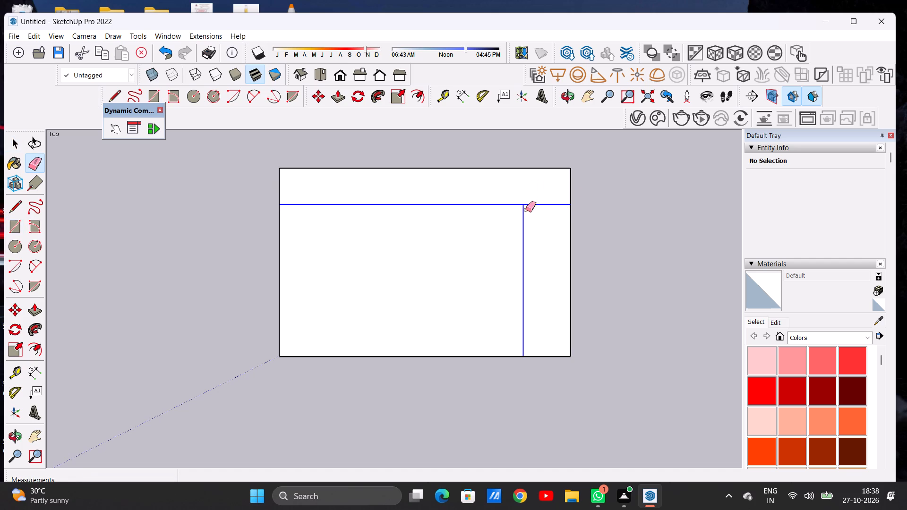
pyautogui.moveTo(526, 210); pyautogui.dragTo(529, 216)
# Extend the merged rectangle on its right side with an adjoining rectangle about 3' 8" wide and erase the dividing edge.
pyautogui.press('r')
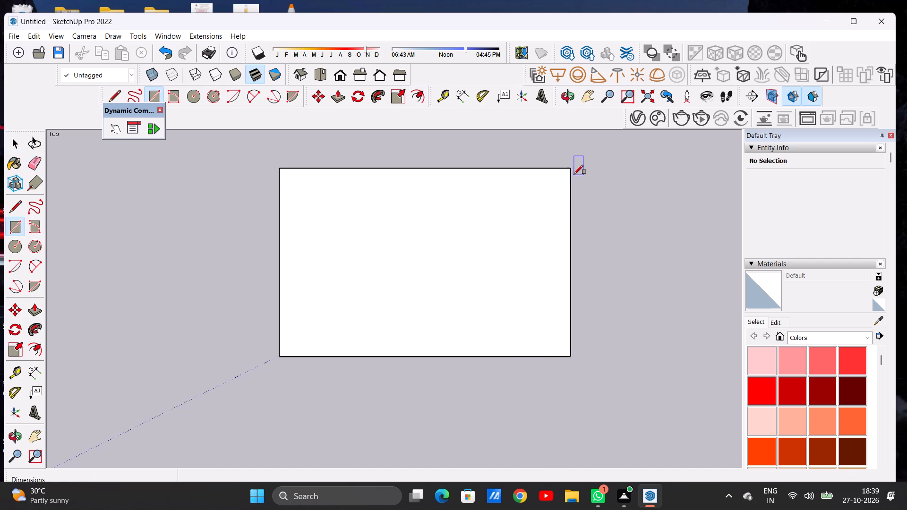
pyautogui.click(570, 172)
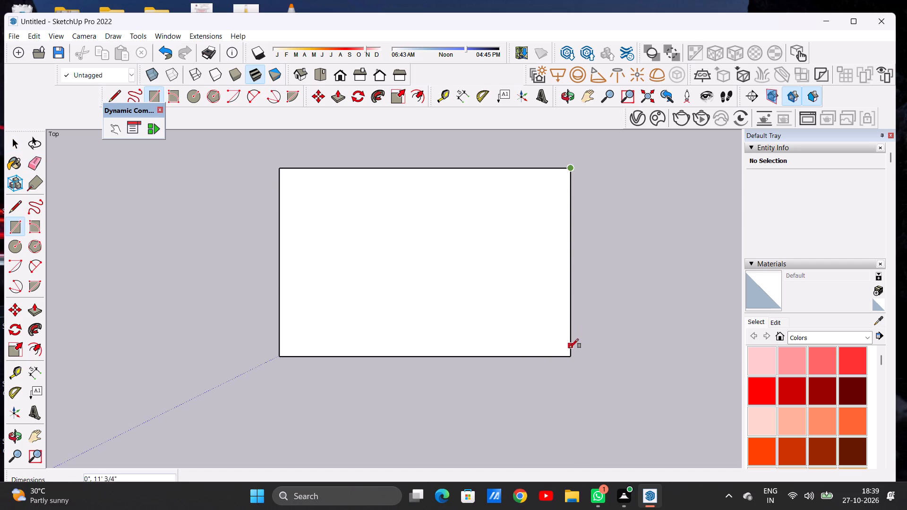
pyautogui.click(567, 359)
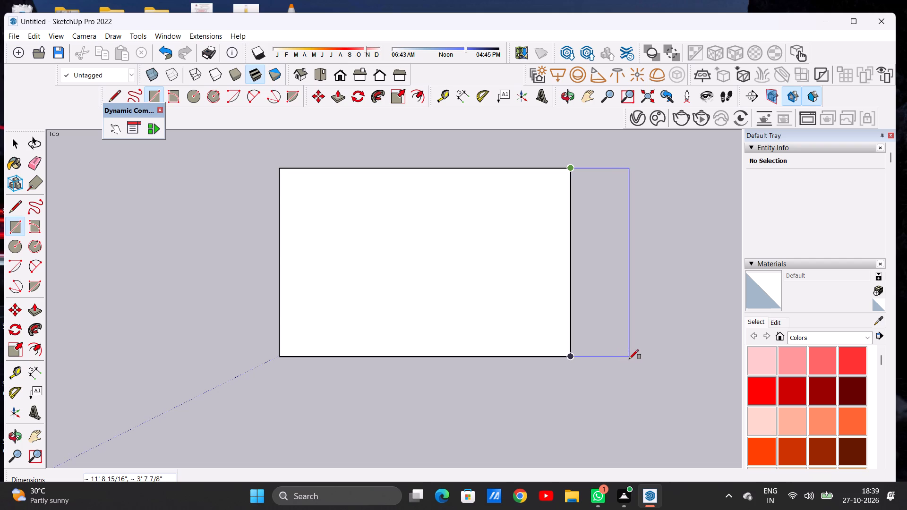
pyautogui.click(629, 359)
pyautogui.press('space')
pyautogui.press('e')
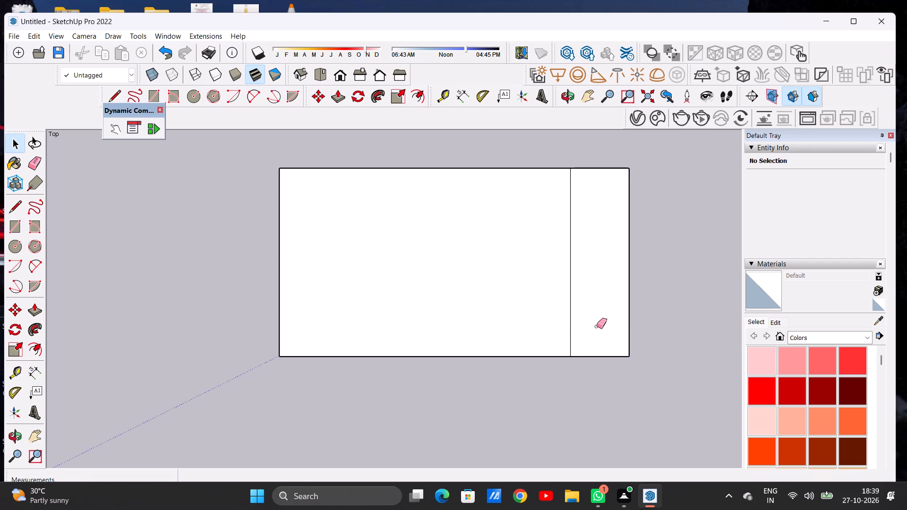
pyautogui.moveTo(575, 322); pyautogui.dragTo(557, 326)
pyautogui.press('space')
# Draw another adjoining rectangle about 11' 9" by 3' 6" along the right edge of the enlarged rectangle.
pyautogui.scroll(-6, 397, 326)
pyautogui.scroll(3, 460, 292)
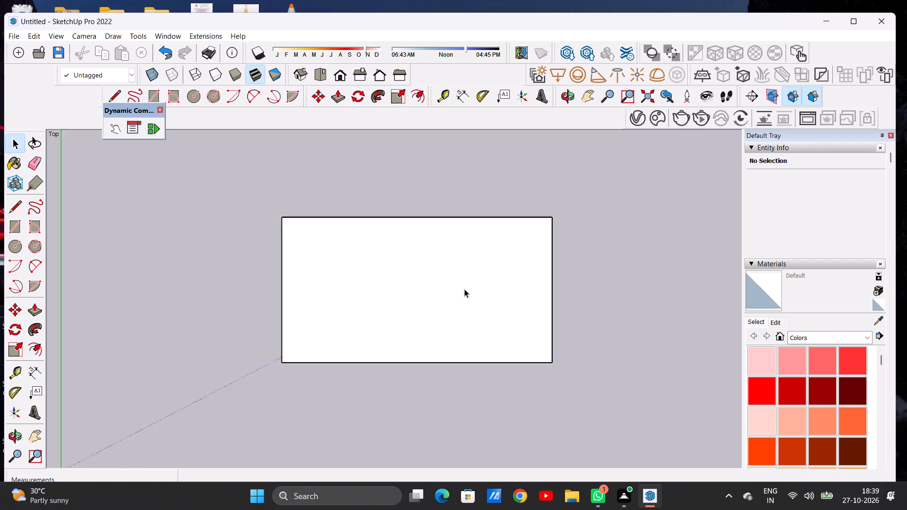
pyautogui.scroll(1, 464, 289)
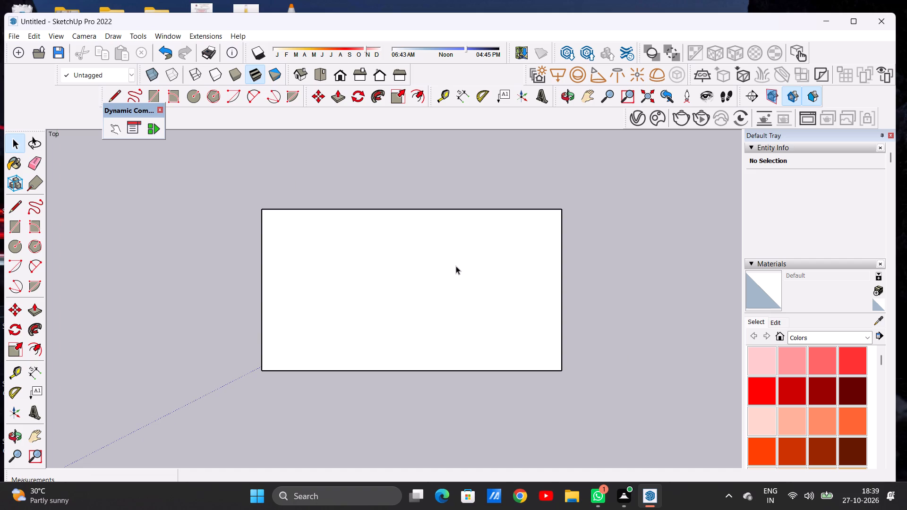
pyautogui.scroll(-7, 460, 269)
pyautogui.scroll(6, 486, 272)
pyautogui.press('r')
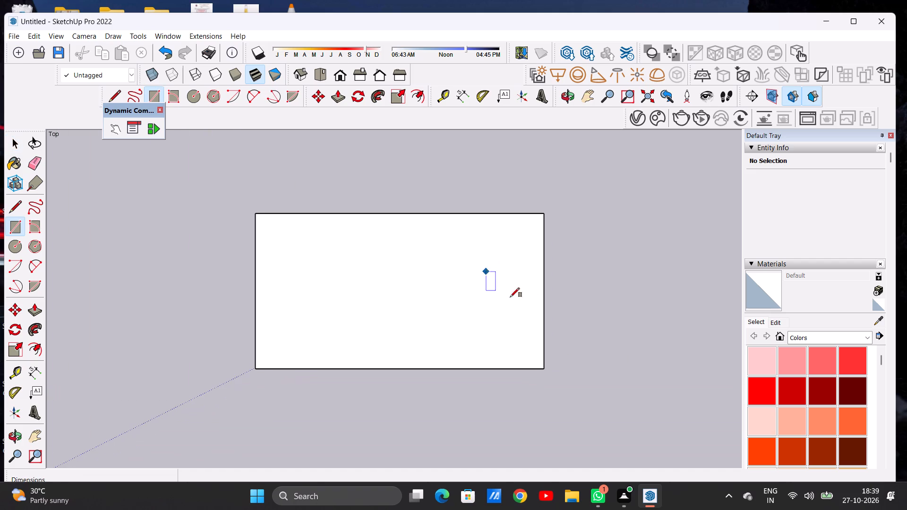
pyautogui.scroll(2, 552, 314)
pyautogui.click(542, 198)
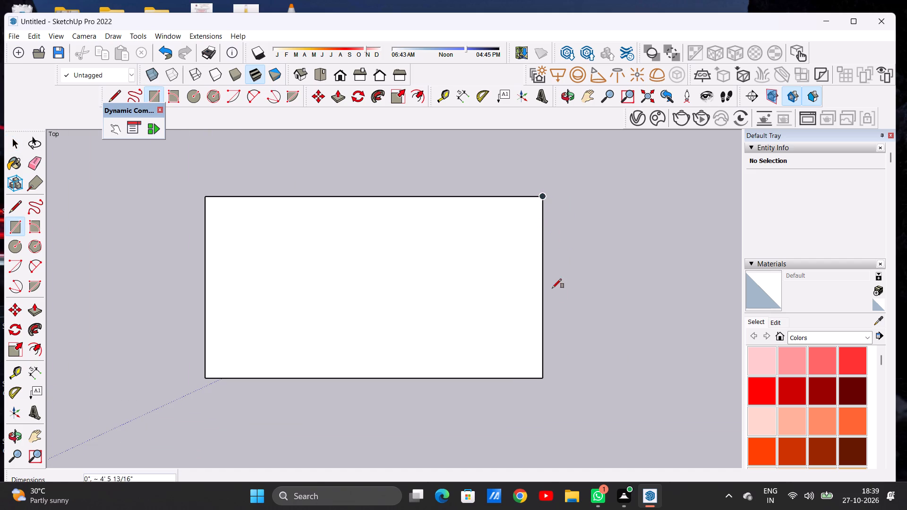
pyautogui.click(541, 374)
pyautogui.click(597, 375)
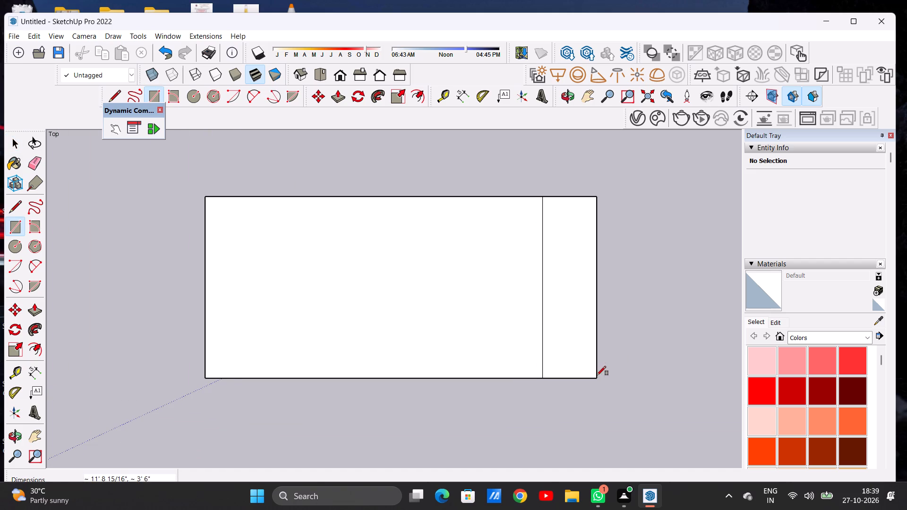
pyautogui.scroll(-3, 534, 330)
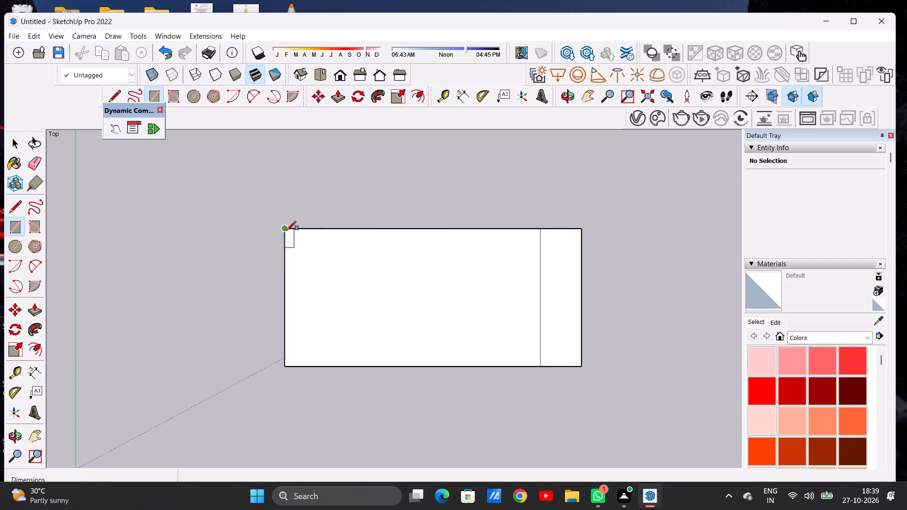
# Draw an adjoining rectangle about 25' 4" long along the full upper edge of the combined shape.
pyautogui.click(287, 230)
pyautogui.click(581, 230)
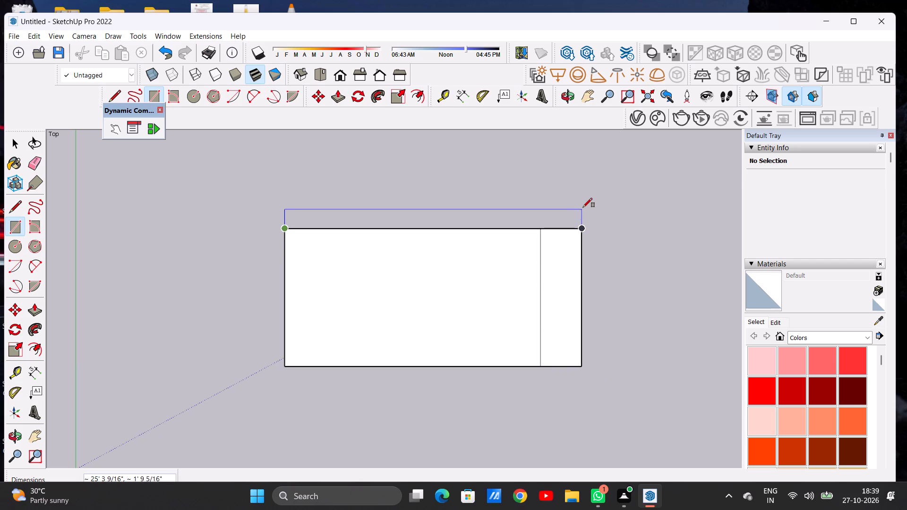
pyautogui.click(583, 195)
pyautogui.press('space')
# Erase the inner edges dividing the added upper and right strips from the main rectangle.
pyautogui.write('E')
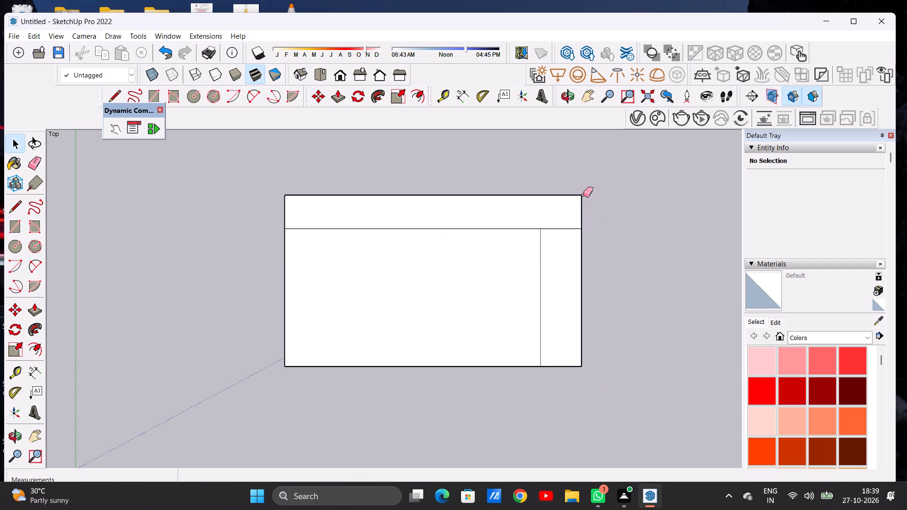
pyautogui.scroll(2, 557, 259)
pyautogui.moveTo(548, 212); pyautogui.dragTo(551, 230)
pyautogui.moveTo(543, 244); pyautogui.dragTo(531, 256)
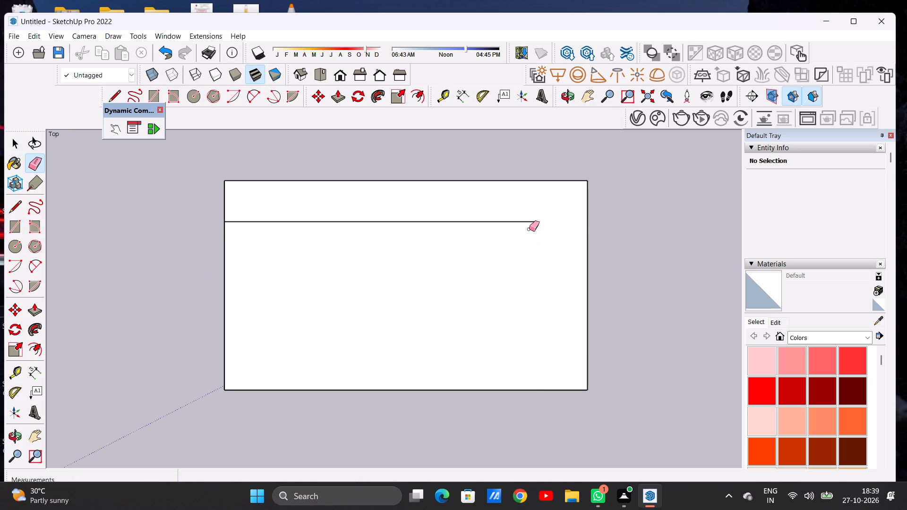
pyautogui.moveTo(524, 214); pyautogui.dragTo(522, 225)
pyautogui.press('space')
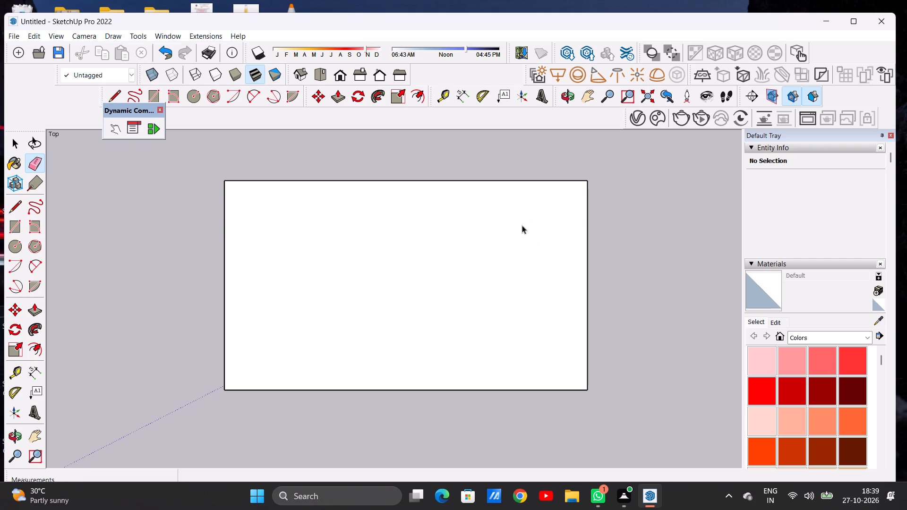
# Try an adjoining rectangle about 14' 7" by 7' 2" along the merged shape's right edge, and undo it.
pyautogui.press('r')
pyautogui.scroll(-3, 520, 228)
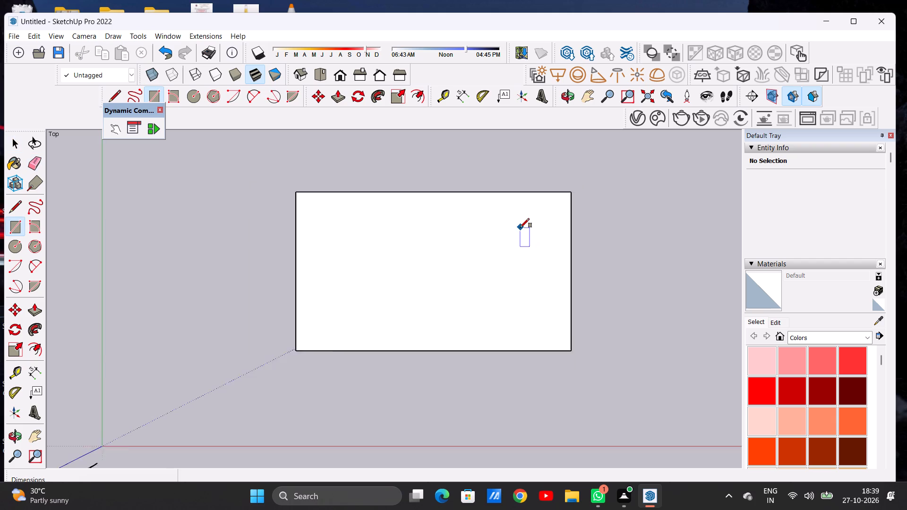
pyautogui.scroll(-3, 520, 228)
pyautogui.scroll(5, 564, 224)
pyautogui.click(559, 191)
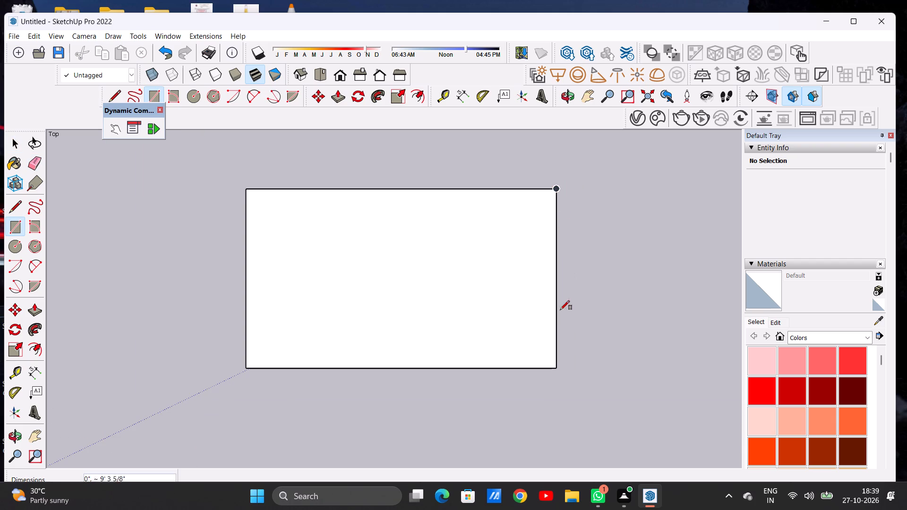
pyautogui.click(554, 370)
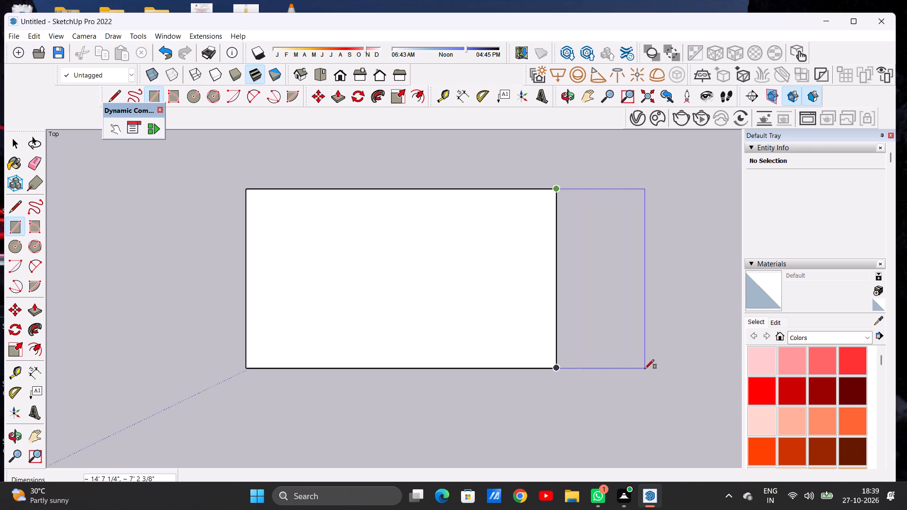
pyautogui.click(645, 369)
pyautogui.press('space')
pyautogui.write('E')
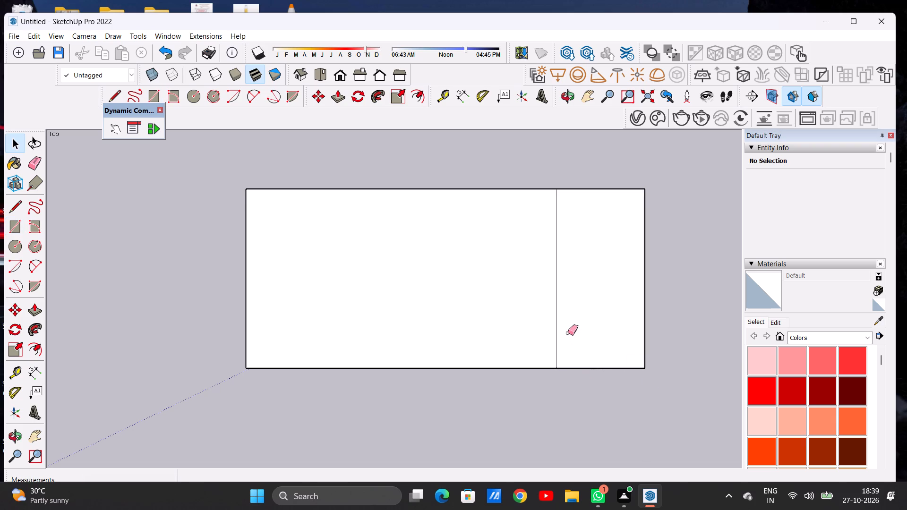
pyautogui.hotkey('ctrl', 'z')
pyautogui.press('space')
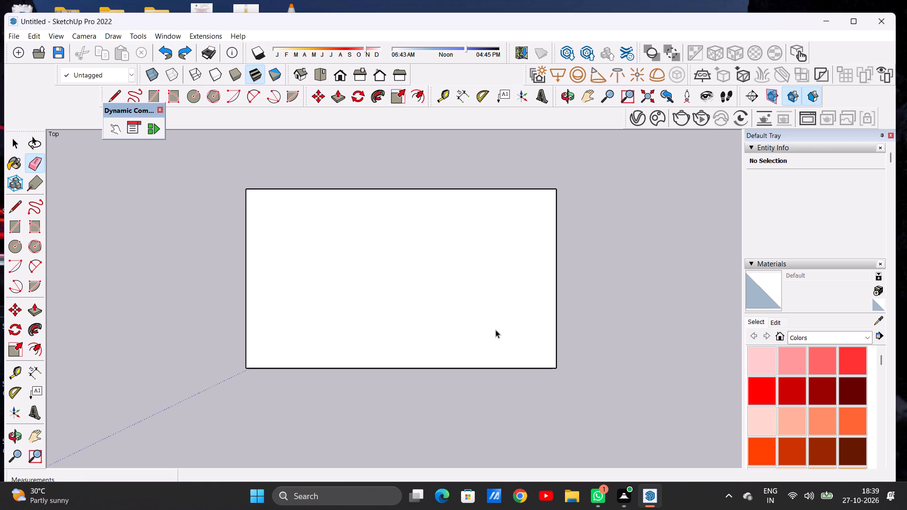
# Extend the merged shape with an adjoining rectangle about 14' 7" by 2' 8" along its right edge, and erase the dividing edge.
pyautogui.scroll(-3, 402, 299)
pyautogui.scroll(-2, 475, 276)
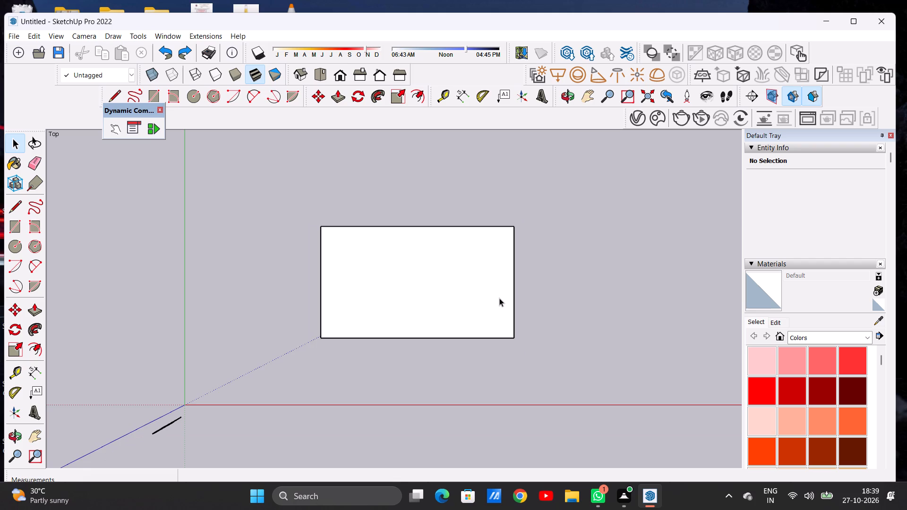
pyautogui.scroll(2, 499, 298)
pyautogui.press('r')
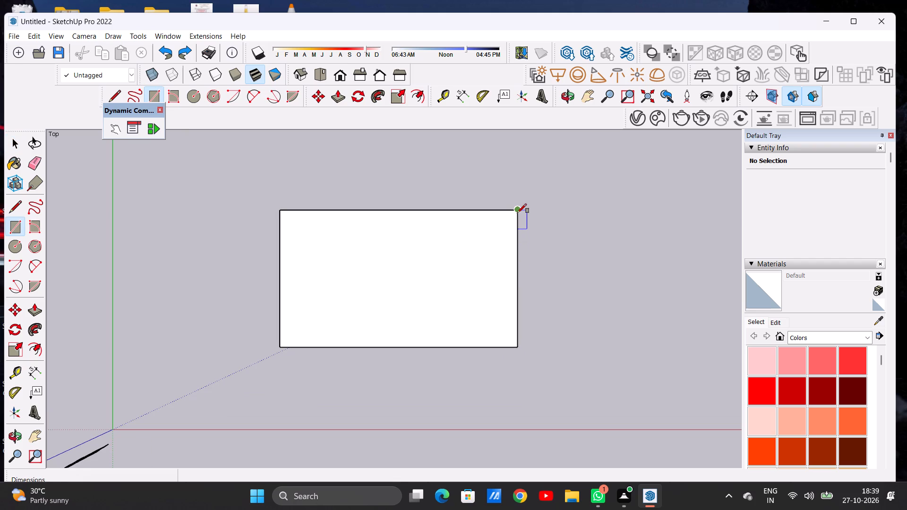
pyautogui.click(517, 213)
pyautogui.click(518, 348)
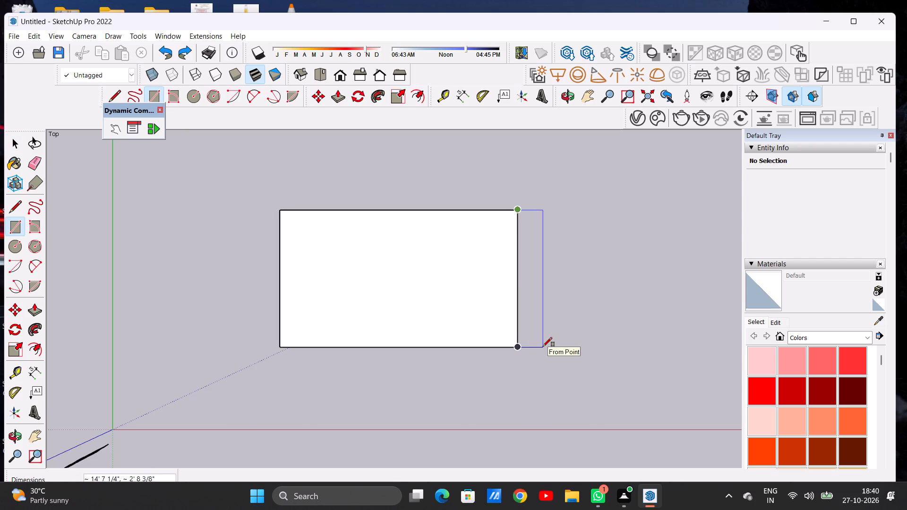
pyautogui.click(543, 347)
pyautogui.press('space')
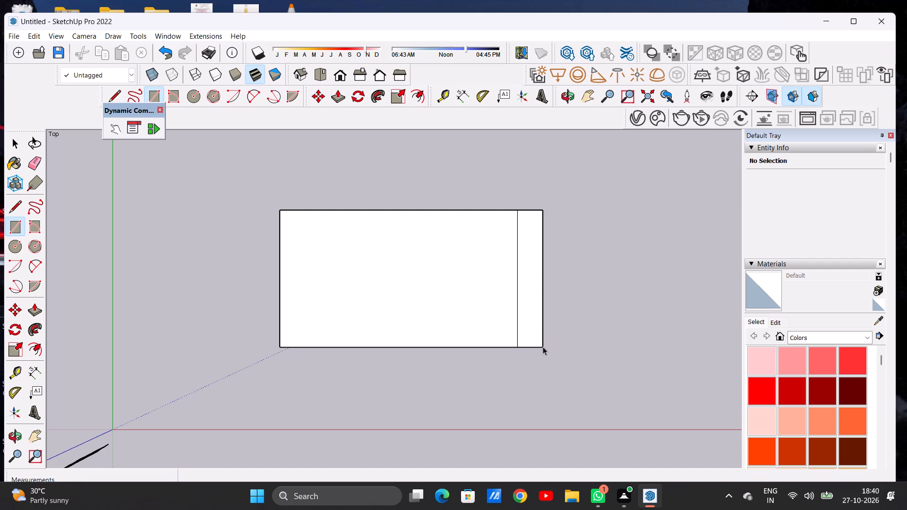
pyautogui.write('E')
pyautogui.moveTo(527, 325); pyautogui.dragTo(510, 329)
pyautogui.press('space')
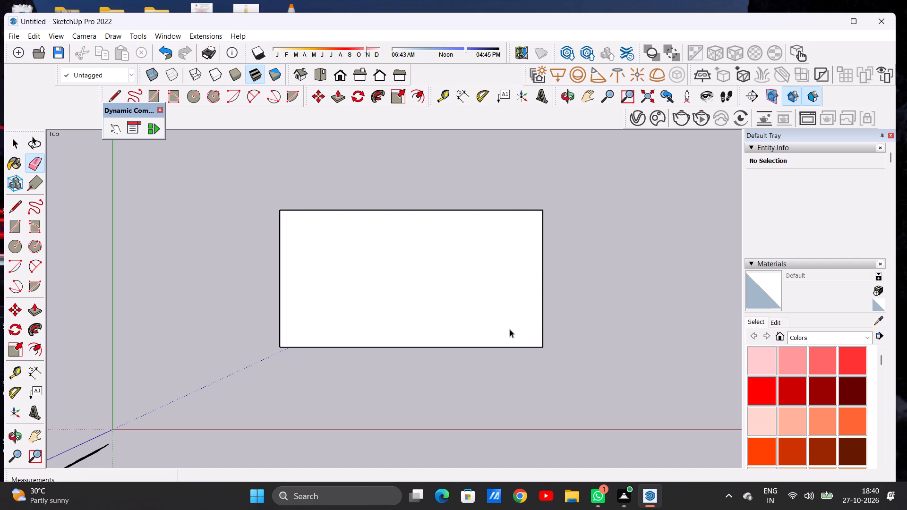
# Push/Pull the rectangular face upward about 4' 4 1/2" into a solid box.
pyautogui.scroll(-5, 510, 324)
pyautogui.scroll(4, 522, 325)
pyautogui.scroll(-3, 502, 328)
pyautogui.moveTo(505, 355); pyautogui.dragTo(504, 353, button='middle')
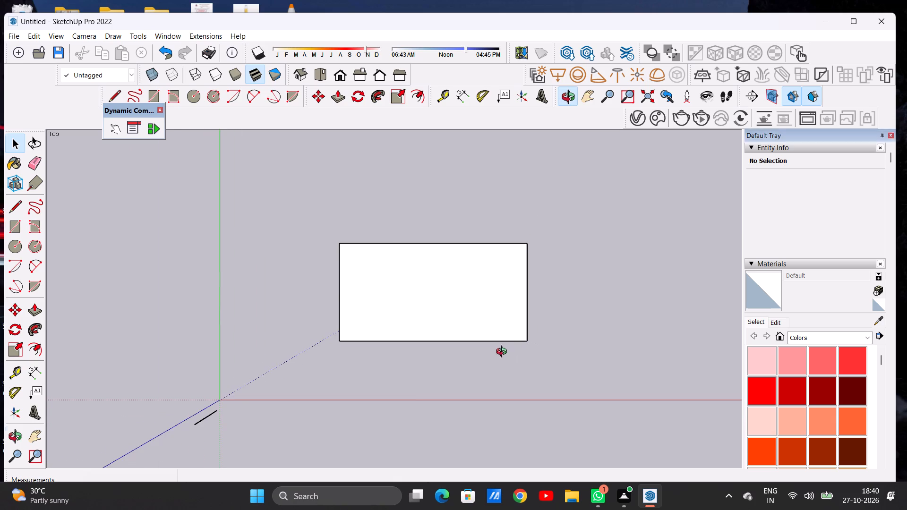
pyautogui.moveTo(504, 353); pyautogui.dragTo(497, 296, button='middle')
pyautogui.scroll(2, 505, 310)
pyautogui.moveTo(505, 337); pyautogui.dragTo(499, 291, button='middle')
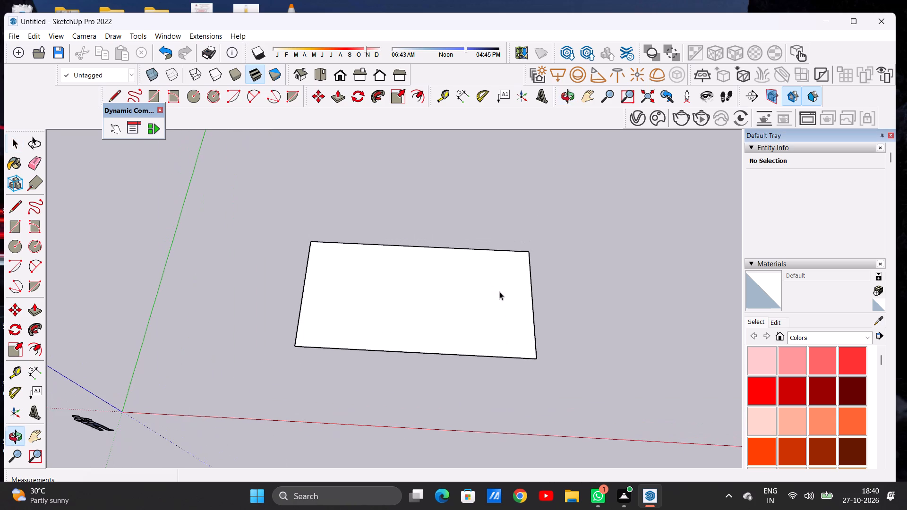
pyautogui.scroll(2, 503, 324)
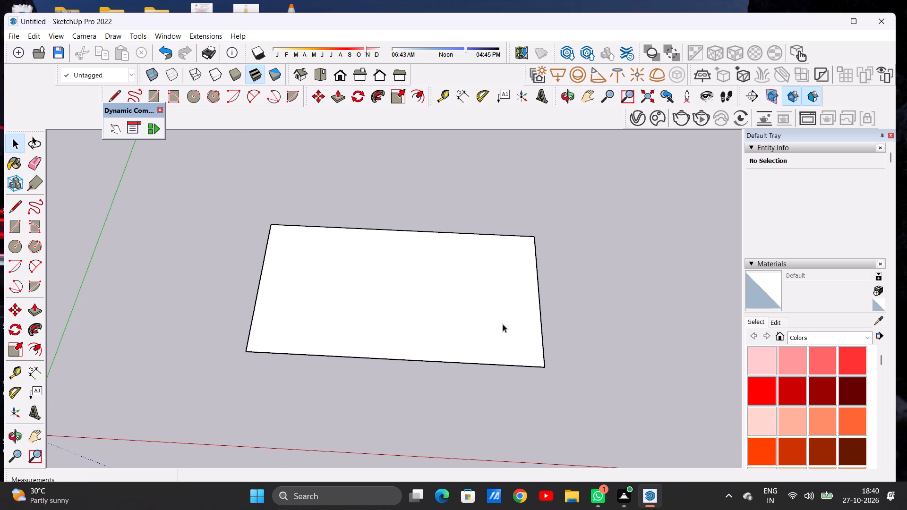
pyautogui.press('p')
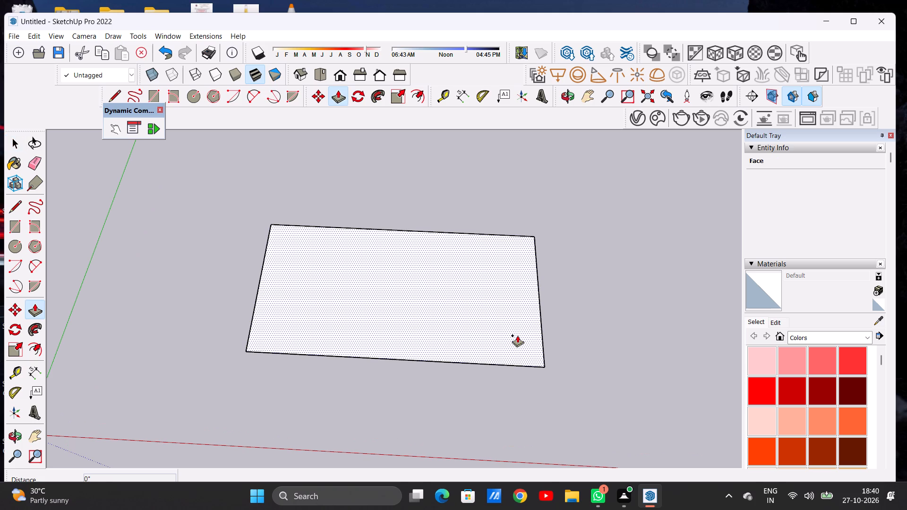
pyautogui.click(517, 335)
pyautogui.scroll(-3, 522, 334)
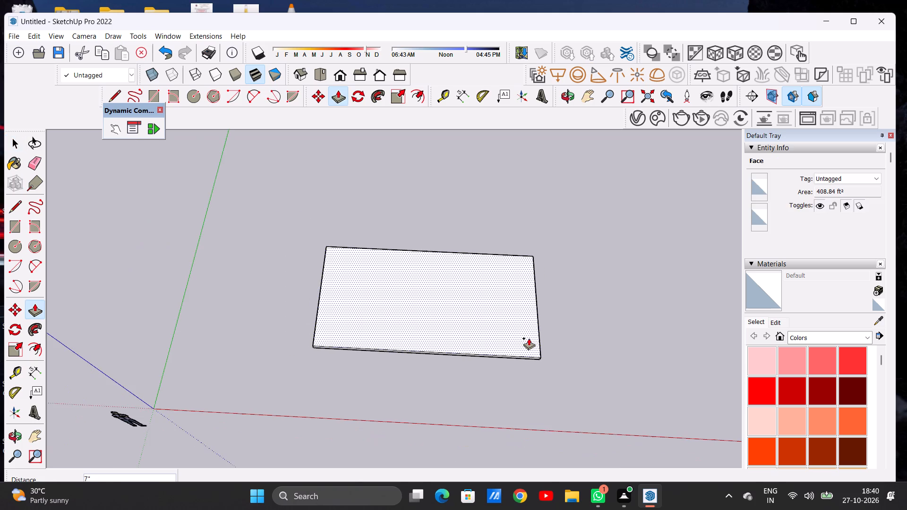
pyautogui.moveTo(528, 326); pyautogui.dragTo(528, 296, button='middle')
pyautogui.moveTo(559, 312); pyautogui.dragTo(555, 270, button='middle')
pyautogui.scroll(4, 552, 282)
pyautogui.scroll(-1, 553, 284)
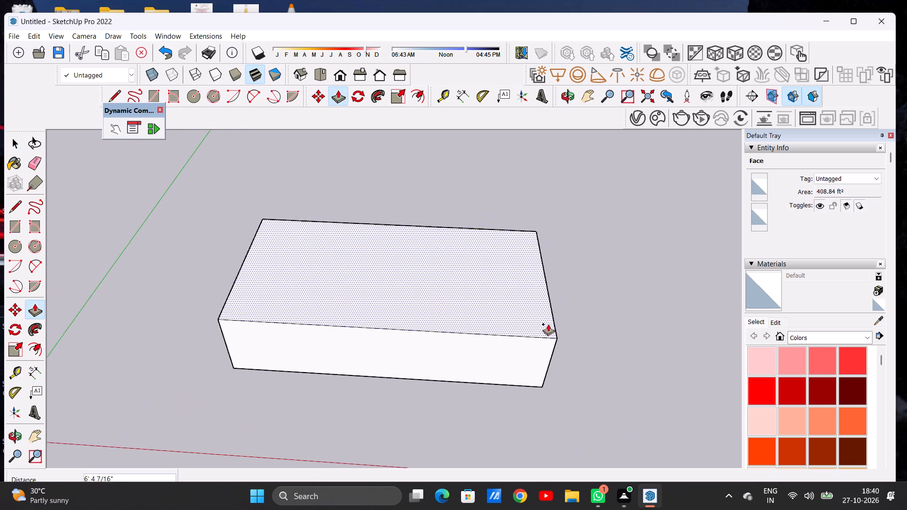
pyautogui.scroll(-1, 549, 346)
pyautogui.scroll(1, 549, 348)
pyautogui.scroll(-2, 549, 350)
pyautogui.moveTo(545, 346); pyautogui.dragTo(549, 292, button='middle')
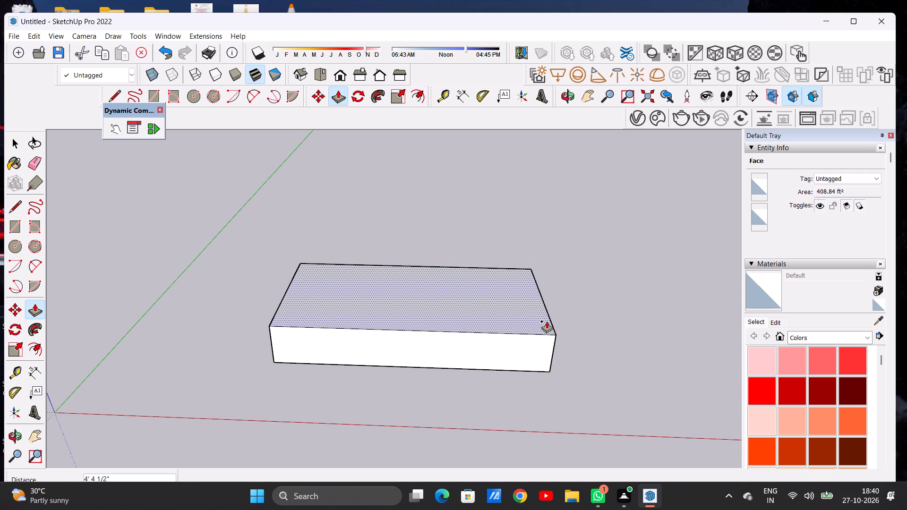
pyautogui.click(547, 321)
pyautogui.press('space')
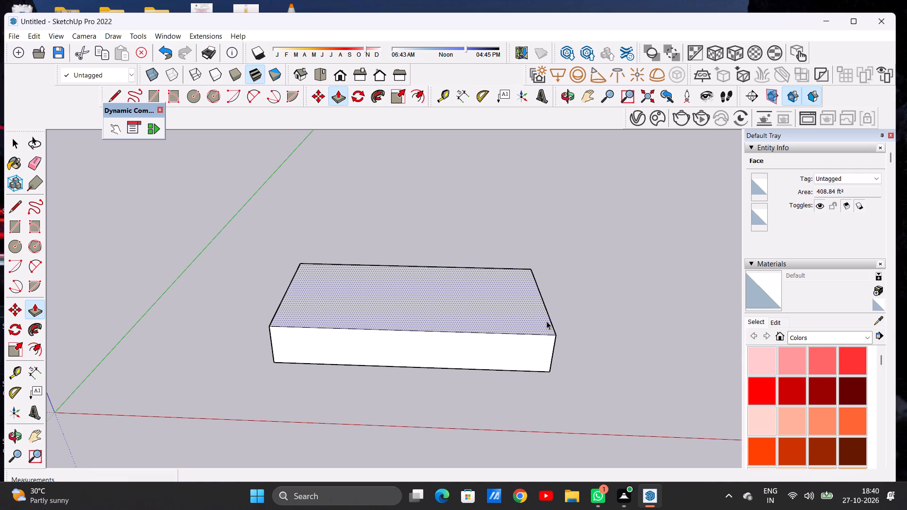
# Inspect the extruded box's top and front faces from several angles and distances.
pyautogui.scroll(-5, 518, 341)
pyautogui.moveTo(469, 361); pyautogui.dragTo(425, 377, button='middle')
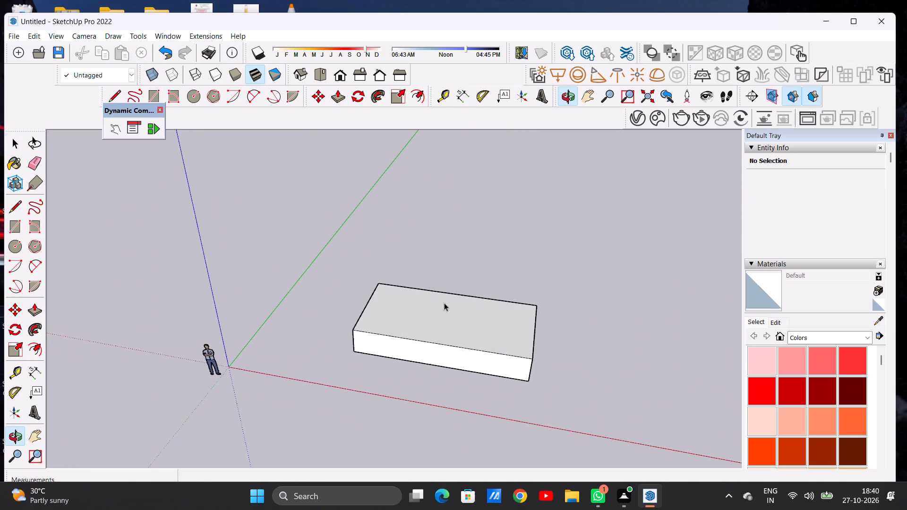
pyautogui.moveTo(444, 303); pyautogui.dragTo(476, 360, button='middle')
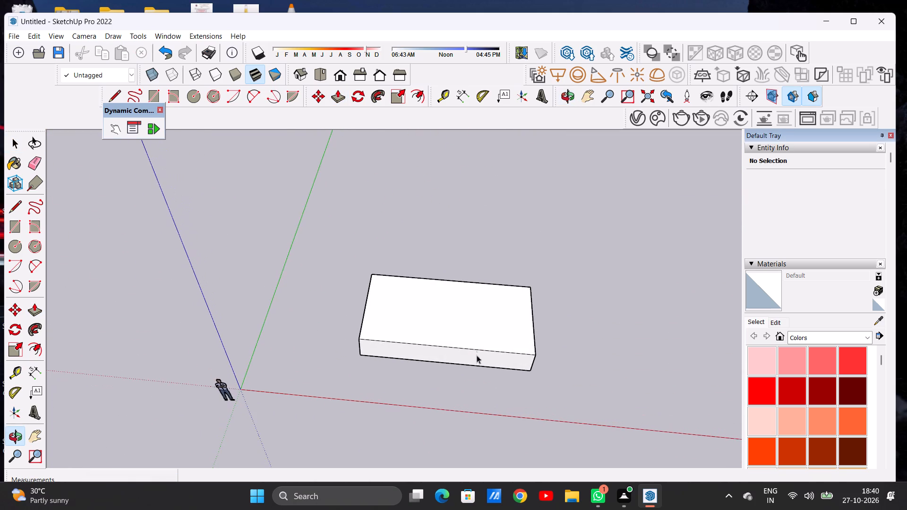
pyautogui.scroll(-5, 457, 320)
pyautogui.moveTo(463, 325); pyautogui.dragTo(462, 382, button='middle')
pyautogui.scroll(4, 446, 330)
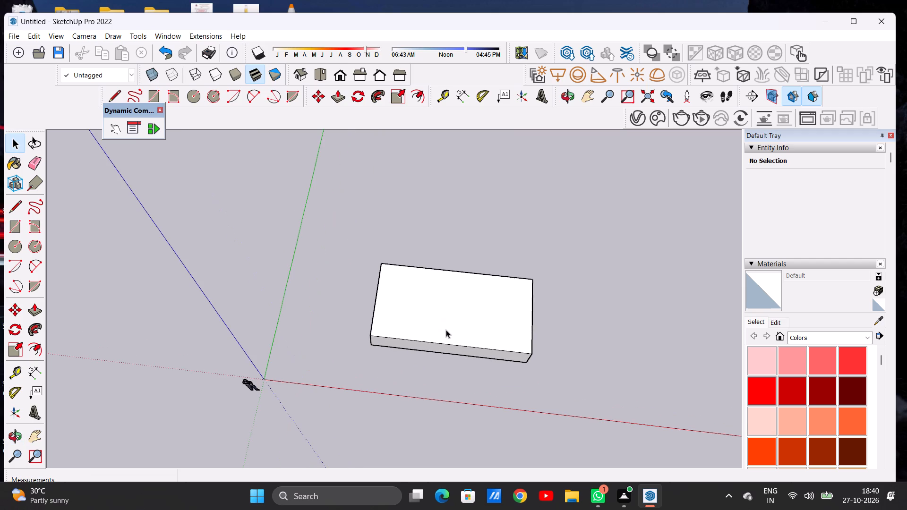
pyautogui.scroll(-1, 428, 347)
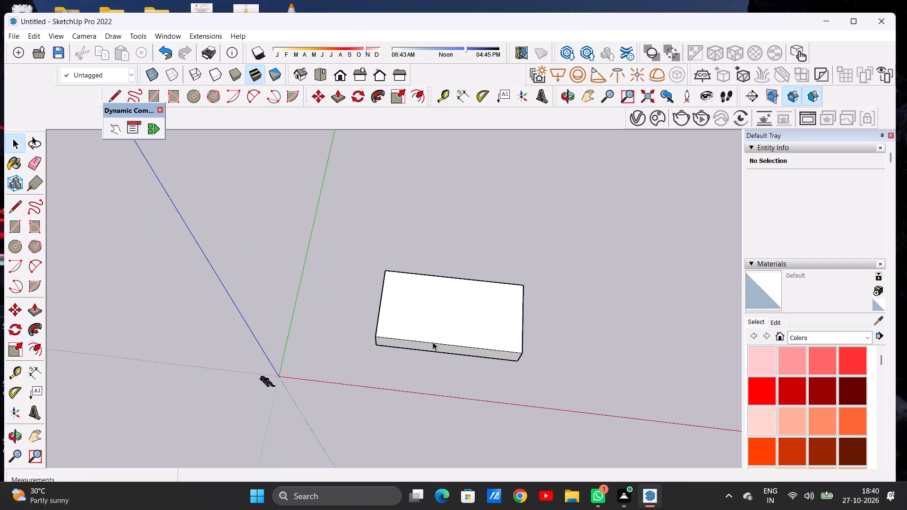
pyautogui.scroll(-2, 430, 336)
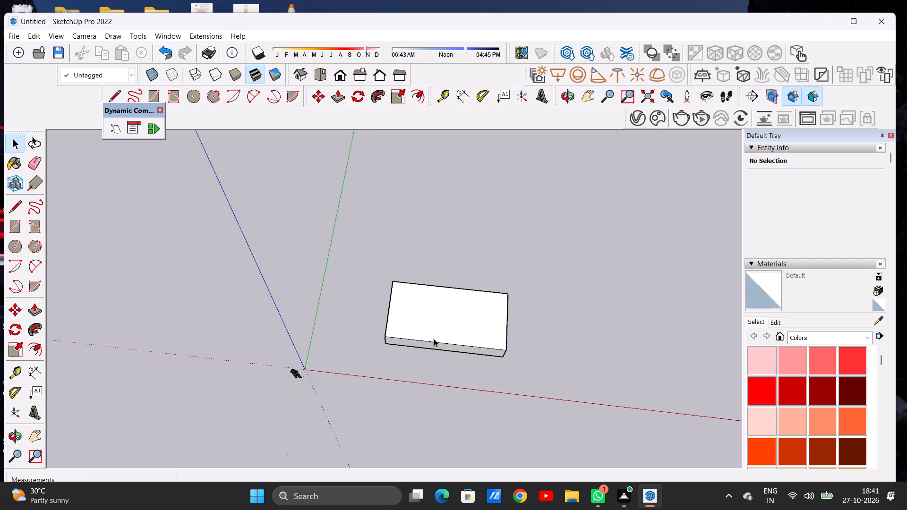
pyautogui.scroll(-1, 434, 339)
pyautogui.moveTo(434, 339); pyautogui.dragTo(453, 372, button='middle')
pyautogui.scroll(6, 469, 321)
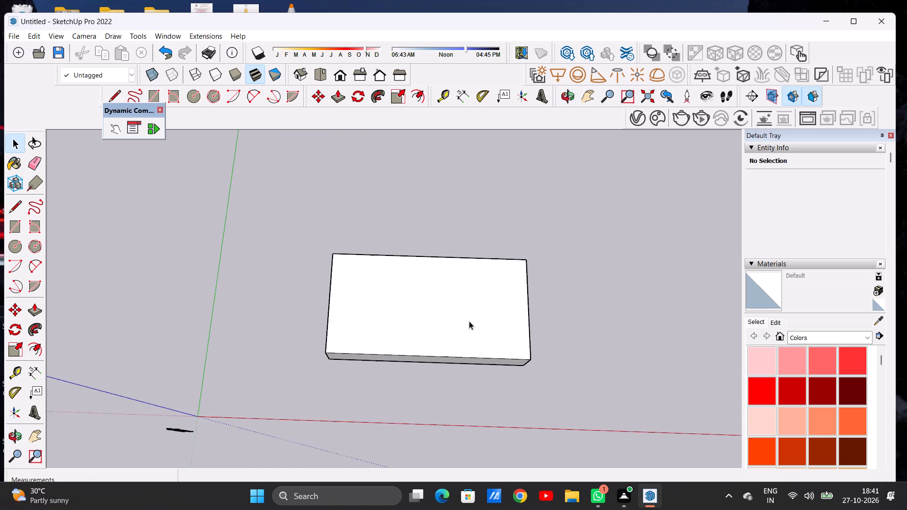
pyautogui.scroll(1, 469, 321)
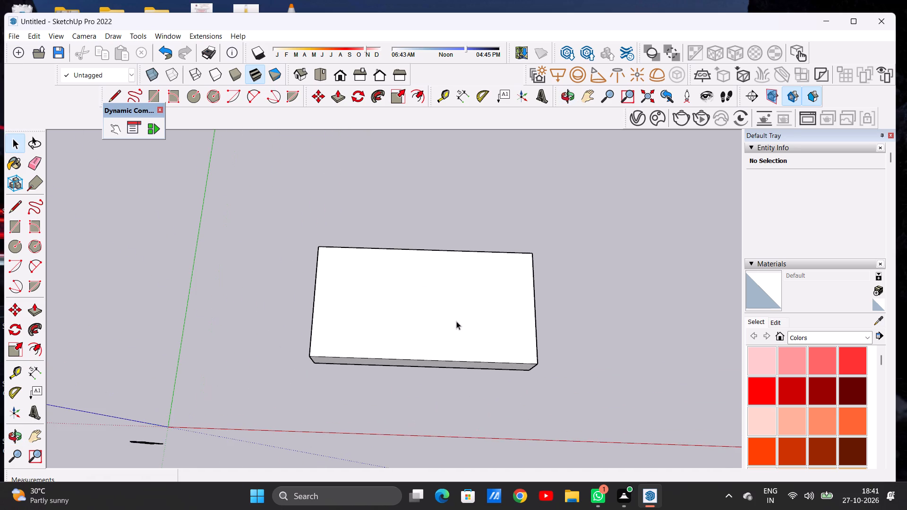
pyautogui.scroll(-6, 455, 299)
# Push/Pull the box's long side face farthest from the red axis outward about 7' 7".
pyautogui.moveTo(516, 278); pyautogui.dragTo(425, 262, button='middle')
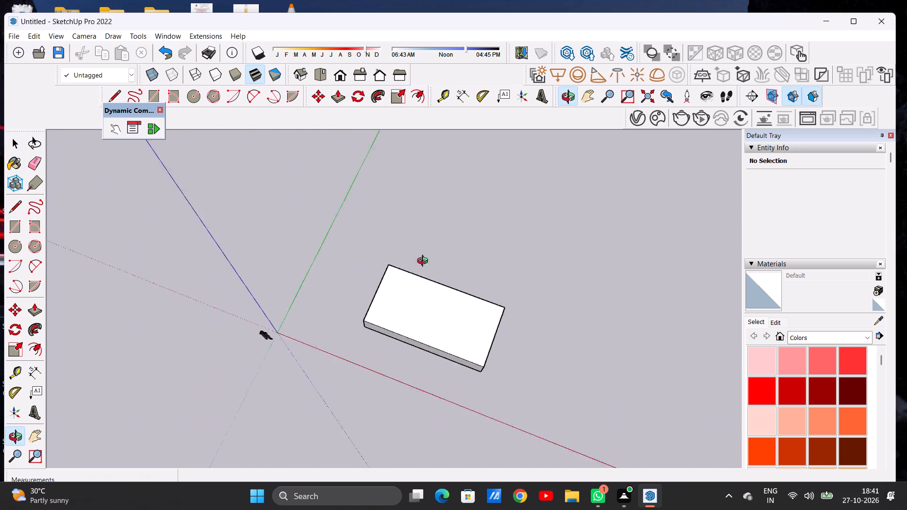
pyautogui.moveTo(425, 262); pyautogui.dragTo(328, 266, button='middle')
pyautogui.moveTo(563, 284); pyautogui.dragTo(401, 245, button='middle')
pyautogui.scroll(-4, 405, 238)
pyautogui.moveTo(440, 331); pyautogui.dragTo(419, 244, button='middle')
pyautogui.scroll(11, 422, 309)
pyautogui.press('p')
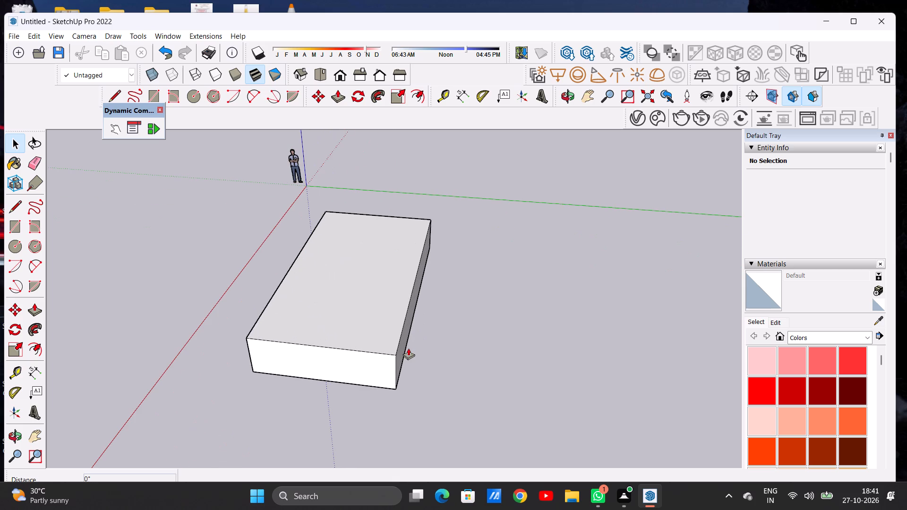
pyautogui.scroll(4, 399, 346)
pyautogui.click(398, 350)
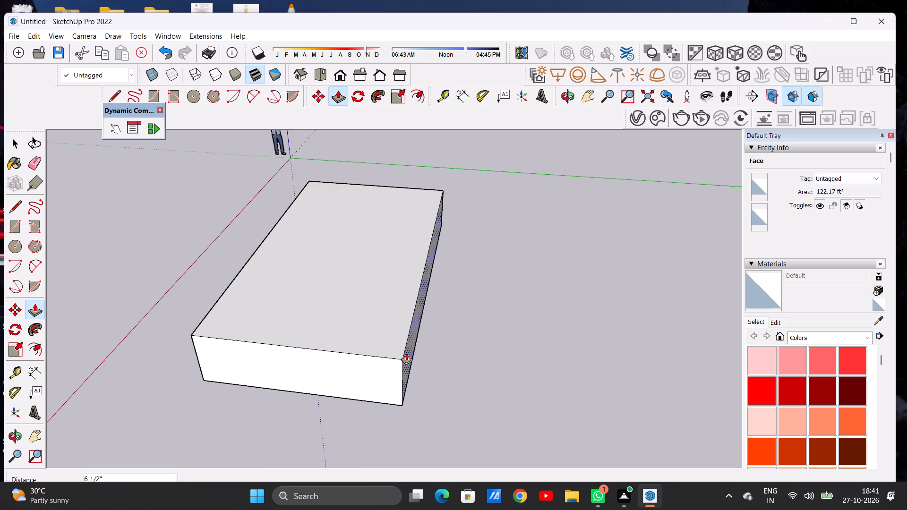
pyautogui.click(509, 359)
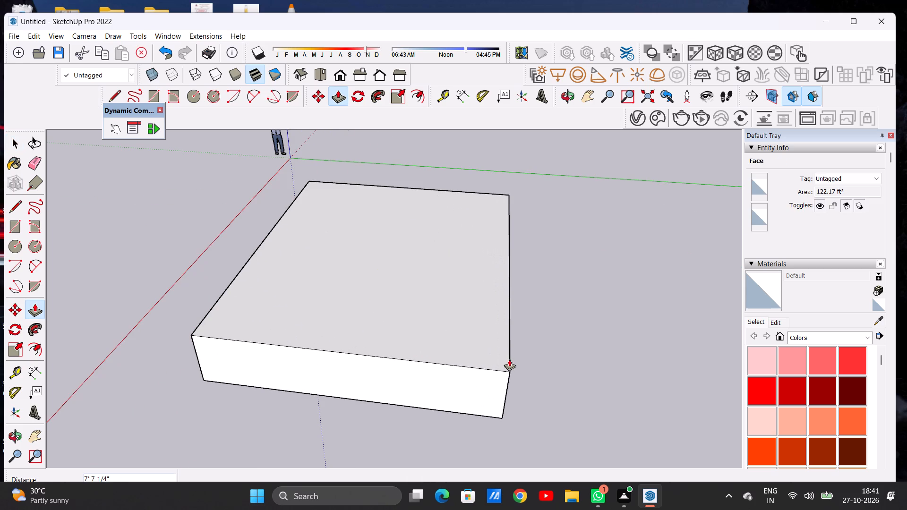
pyautogui.press('space')
# Inspect the widened box's overall proportions from several angles.
pyautogui.scroll(-13, 472, 180)
pyautogui.moveTo(410, 208); pyautogui.dragTo(561, 215, button='middle')
pyautogui.moveTo(403, 226); pyautogui.dragTo(534, 203, button='middle')
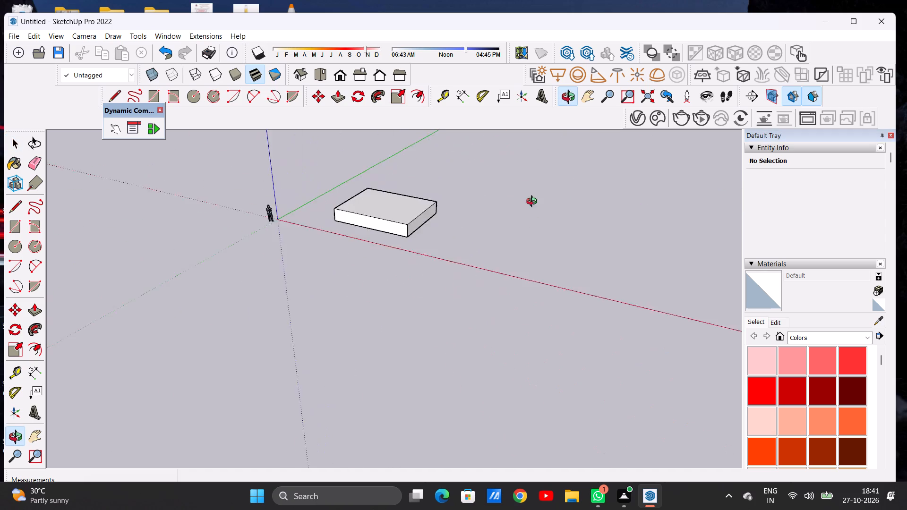
pyautogui.moveTo(534, 203); pyautogui.dragTo(591, 178, button='middle')
pyautogui.scroll(-4, 534, 212)
pyautogui.scroll(12, 384, 222)
pyautogui.moveTo(412, 200); pyautogui.dragTo(437, 270, button='middle')
pyautogui.scroll(-2, 363, 219)
pyautogui.scroll(1, 363, 219)
pyautogui.scroll(-7, 363, 219)
pyautogui.moveTo(441, 190); pyautogui.dragTo(449, 247, button='middle')
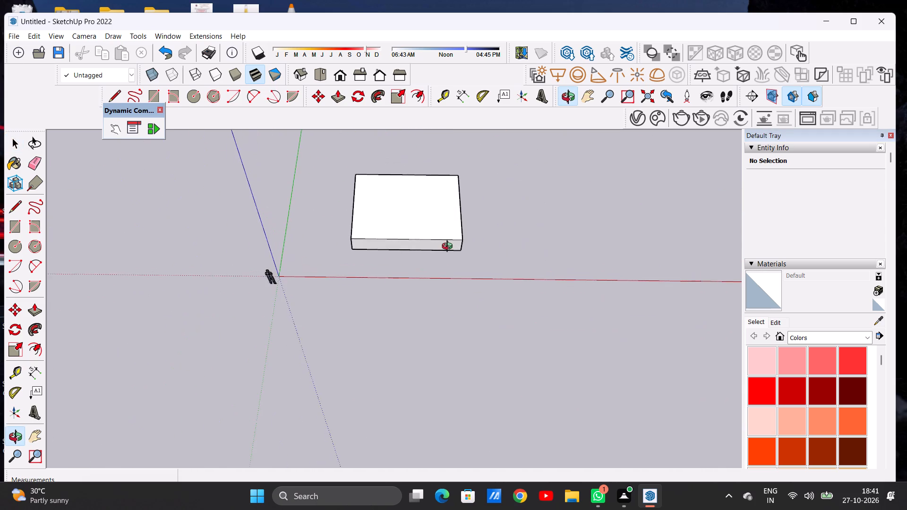
# Push/Pull the box's top face downward about 1' 5 1/4" to make the block lower.
pyautogui.moveTo(449, 247); pyautogui.dragTo(445, 177, button='middle')
pyautogui.scroll(6, 445, 223)
pyautogui.moveTo(438, 235); pyautogui.dragTo(436, 198, button='middle')
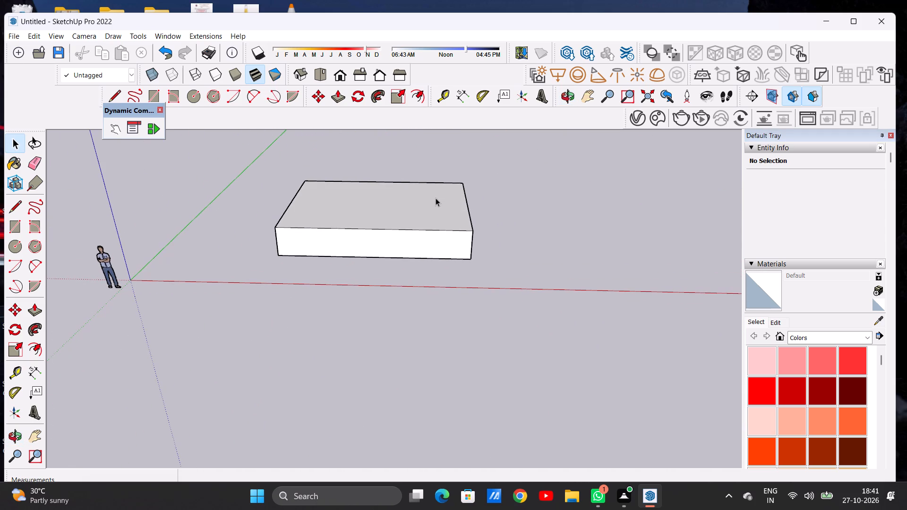
pyautogui.press('p')
pyautogui.scroll(5, 436, 239)
pyautogui.click(441, 215)
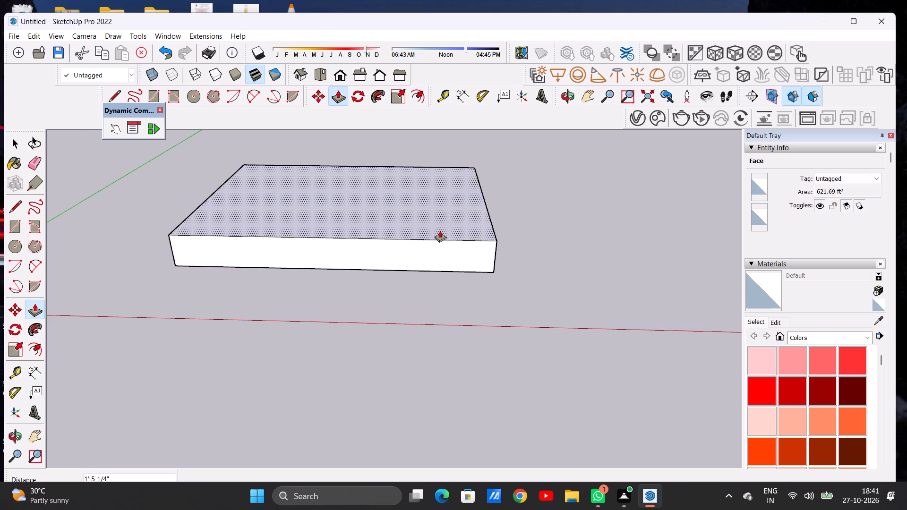
pyautogui.click(440, 230)
pyautogui.press('space')
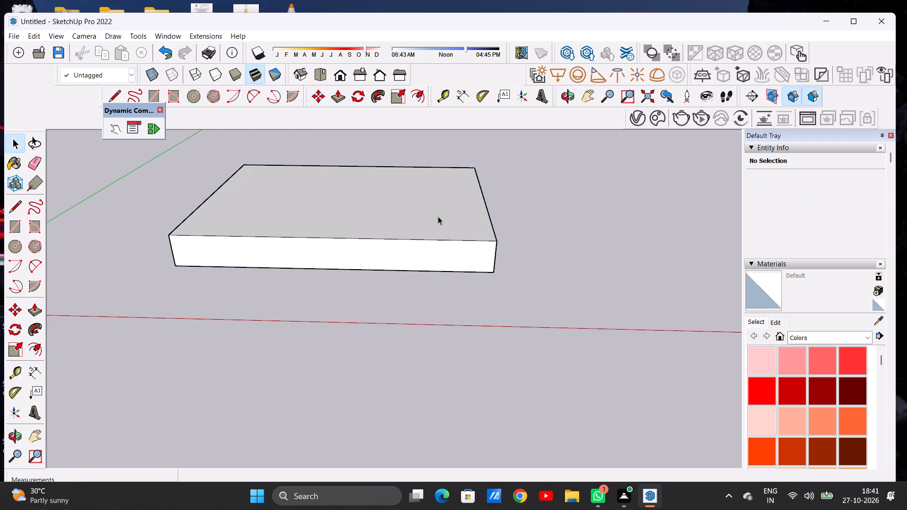
# Offset the outline of the block's top face inward about 1' 1".
pyautogui.scroll(-8, 436, 213)
pyautogui.moveTo(434, 186); pyautogui.dragTo(433, 307, button='middle')
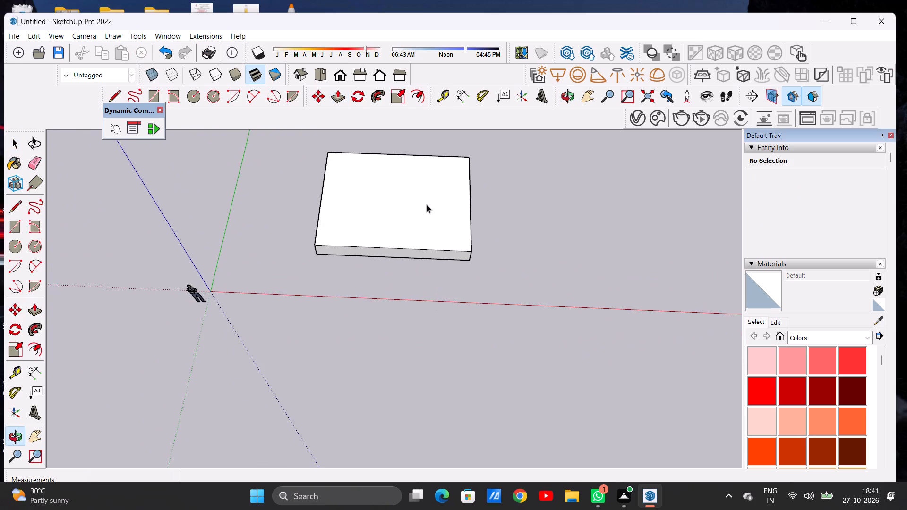
pyautogui.moveTo(427, 204); pyautogui.dragTo(430, 249, button='middle')
pyautogui.scroll(-3, 428, 232)
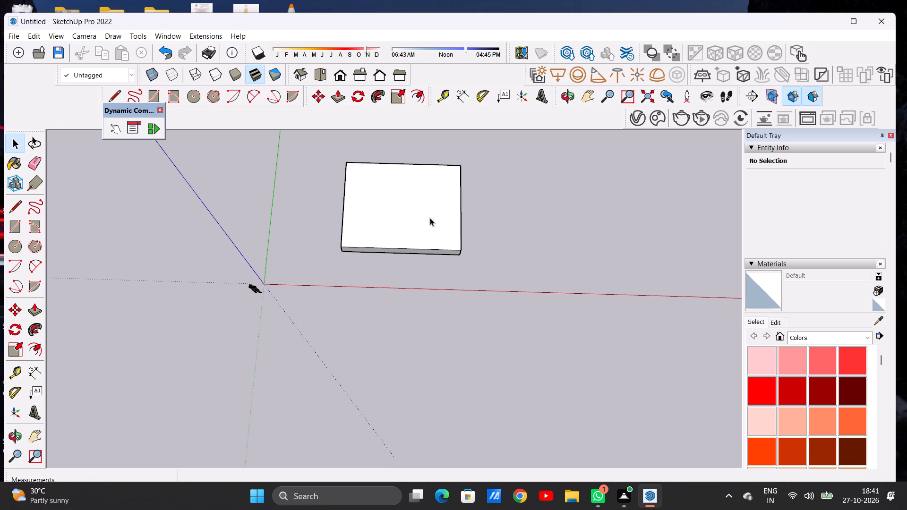
pyautogui.write('OF')
pyautogui.scroll(4, 405, 183)
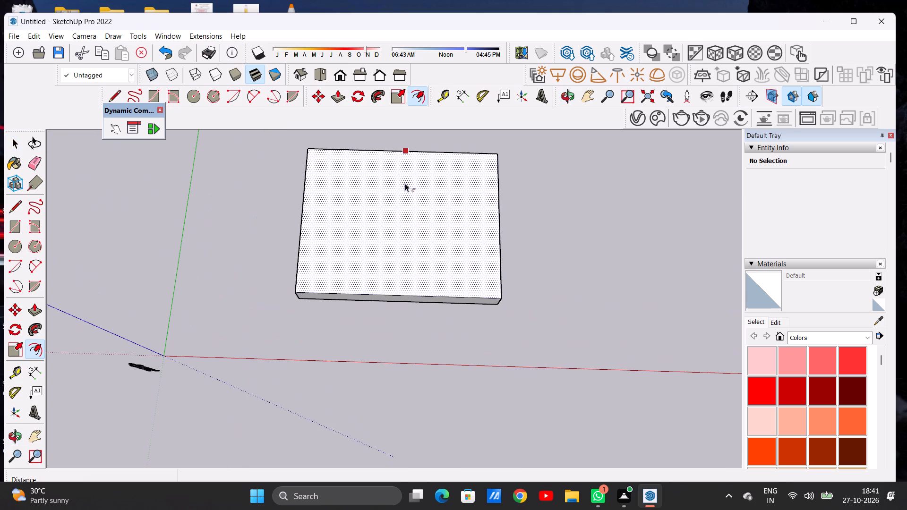
pyautogui.scroll(1, 405, 183)
pyautogui.click(400, 177)
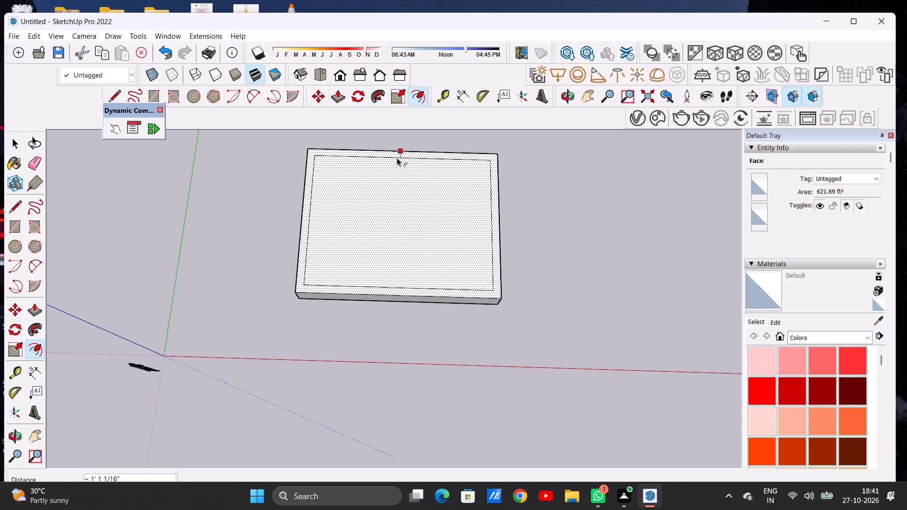
pyautogui.click(397, 158)
pyautogui.press('space')
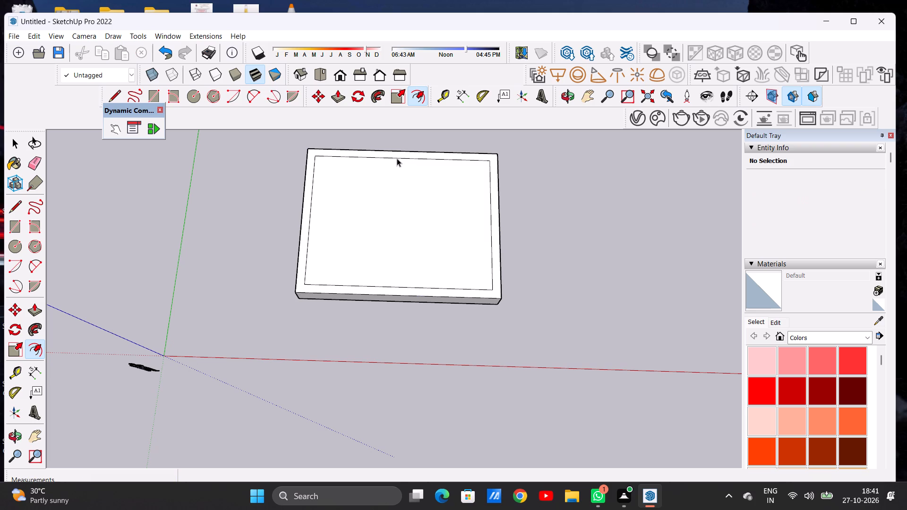
# Draw two short lines from the inset outline's front corners straight out to the top face's front edge.
pyautogui.scroll(-5, 392, 170)
pyautogui.moveTo(418, 223); pyautogui.dragTo(428, 179, button='middle')
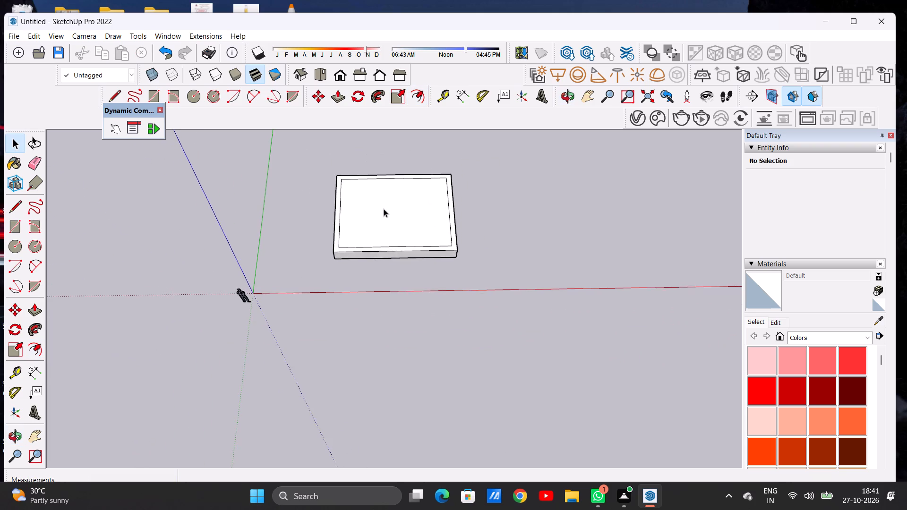
pyautogui.scroll(7, 377, 225)
pyautogui.press('l')
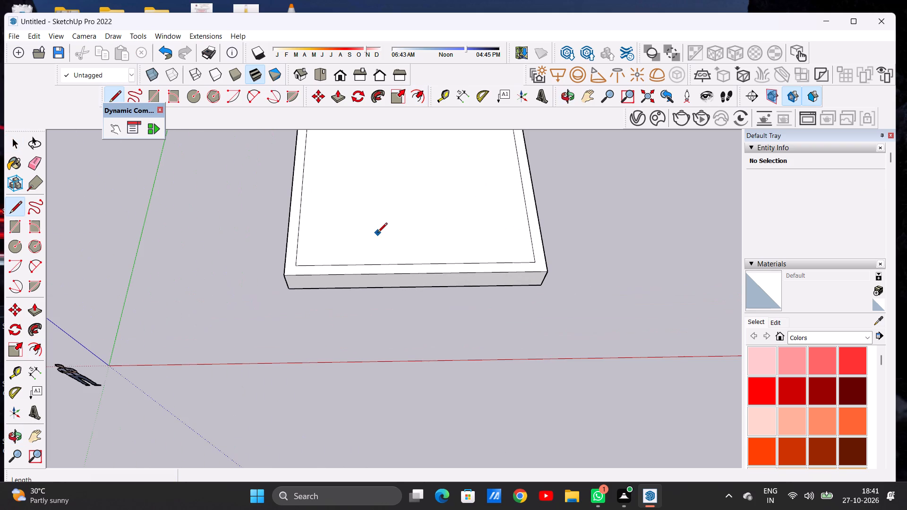
pyautogui.scroll(4, 540, 276)
pyautogui.click(534, 256)
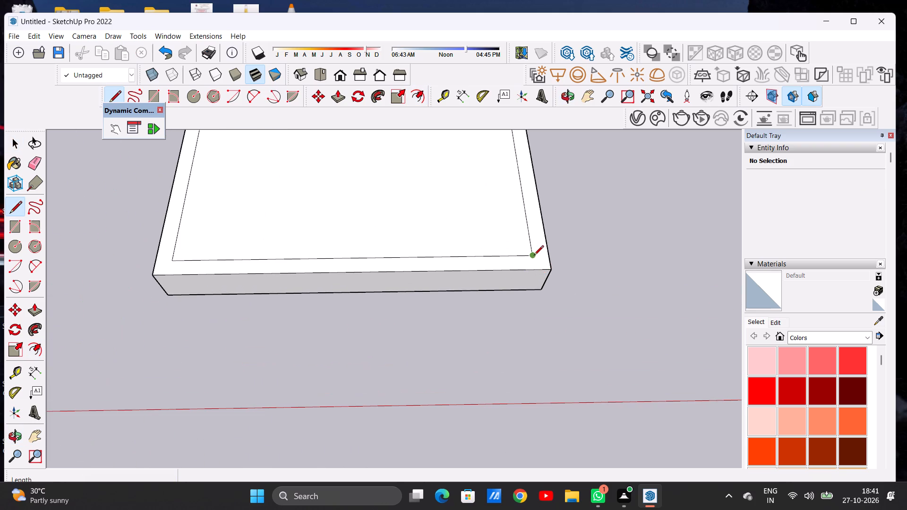
pyautogui.click(534, 270)
pyautogui.scroll(-5, 539, 237)
pyautogui.scroll(1, 539, 237)
pyautogui.scroll(-1, 539, 237)
pyautogui.scroll(4, 370, 266)
pyautogui.scroll(-1, 340, 265)
pyautogui.scroll(1, 336, 265)
pyautogui.scroll(-1, 314, 269)
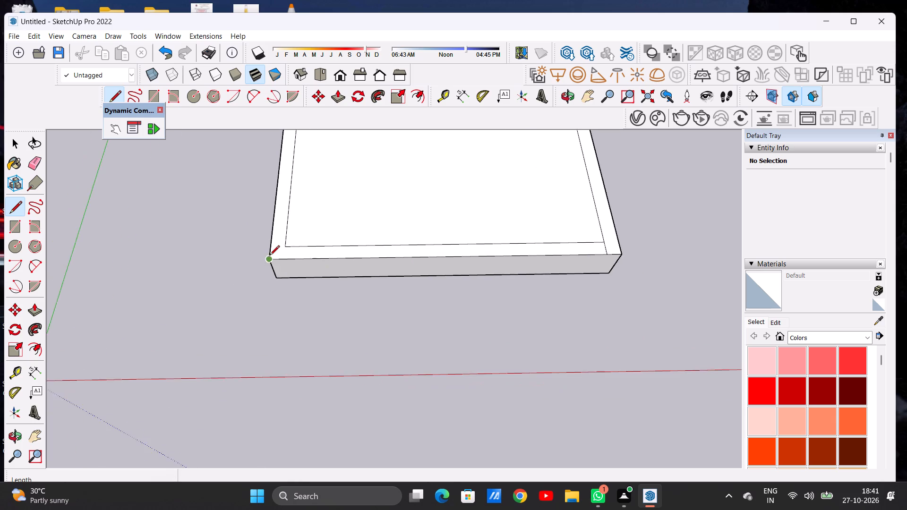
pyautogui.scroll(3, 270, 248)
pyautogui.scroll(-1, 273, 244)
pyautogui.scroll(6, 274, 244)
pyautogui.click(294, 241)
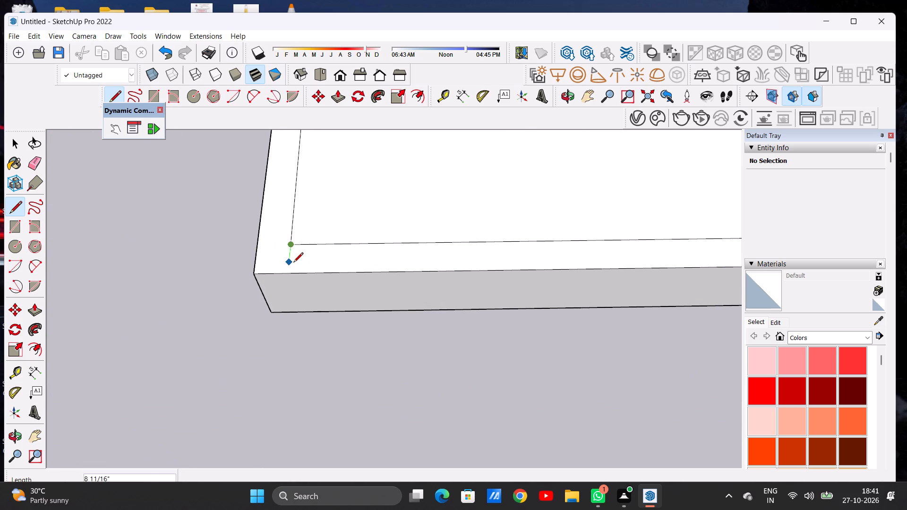
pyautogui.click(289, 271)
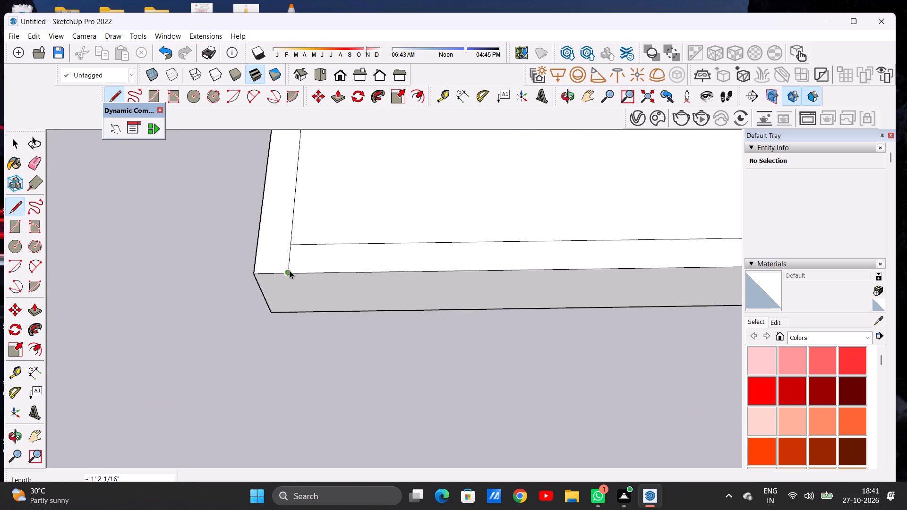
pyautogui.press('space')
pyautogui.scroll(-14, 354, 307)
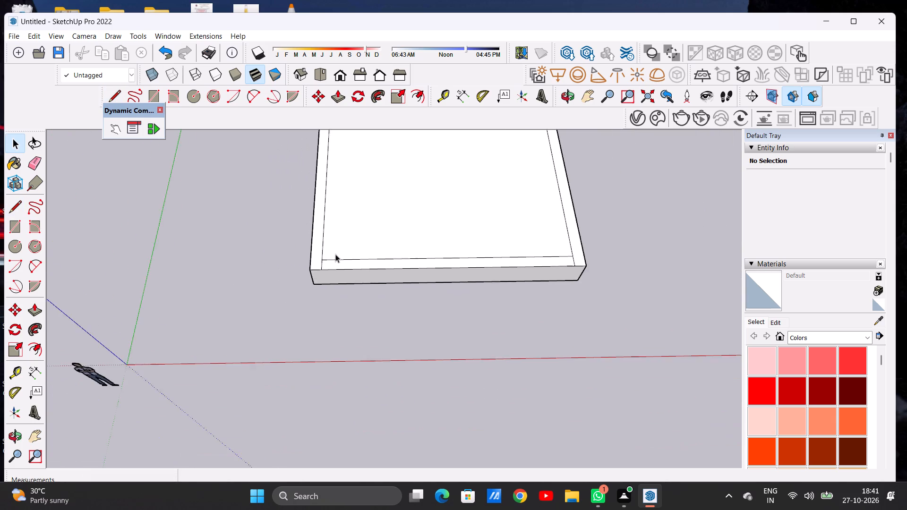
# Draw a ground-level rectangle about 27' 11 7/8" by 5' 1 1/4" along the full bottom front edge of the block.
pyautogui.scroll(-3, 335, 254)
pyautogui.moveTo(384, 289); pyautogui.dragTo(387, 208, button='middle')
pyautogui.scroll(4, 411, 278)
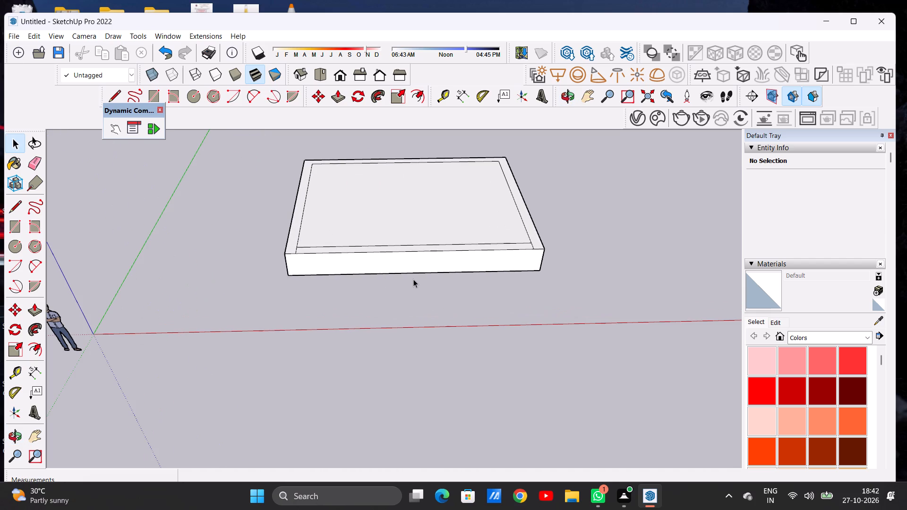
pyautogui.press('r')
pyautogui.scroll(4, 413, 279)
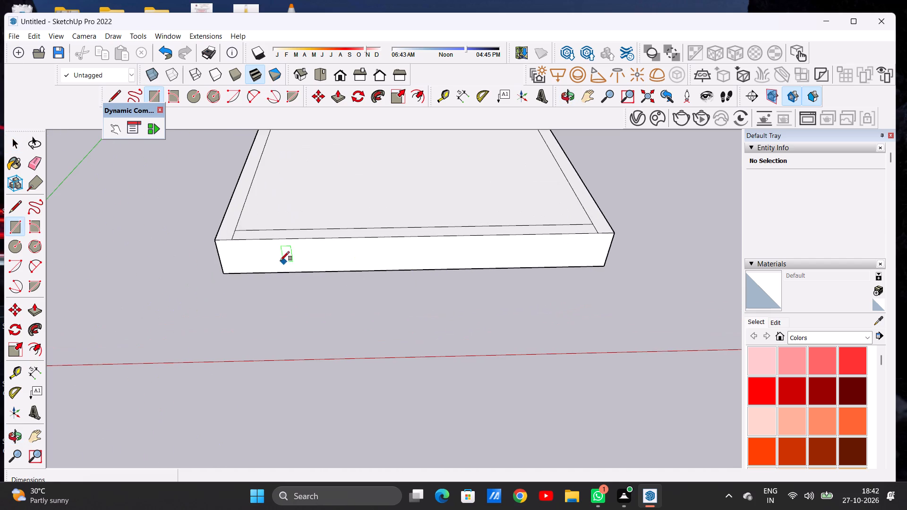
pyautogui.click(222, 273)
pyautogui.click(606, 264)
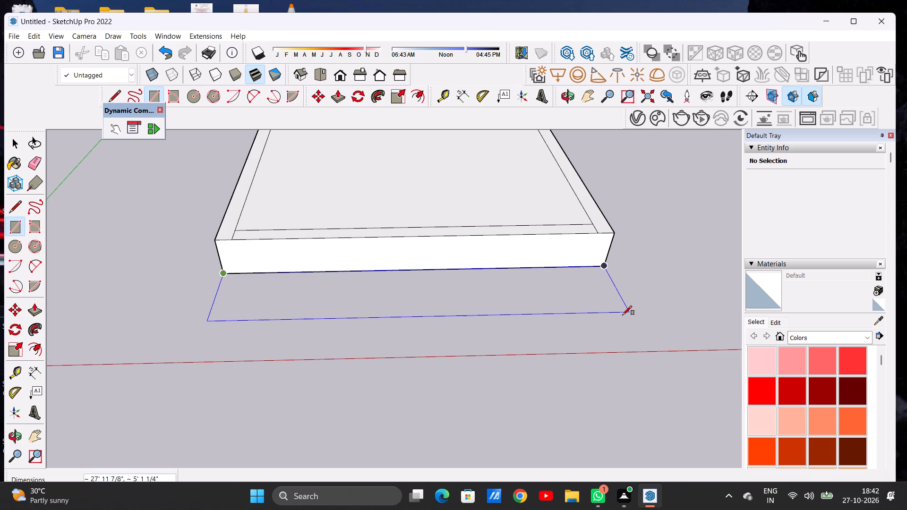
pyautogui.click(623, 315)
pyautogui.press('space')
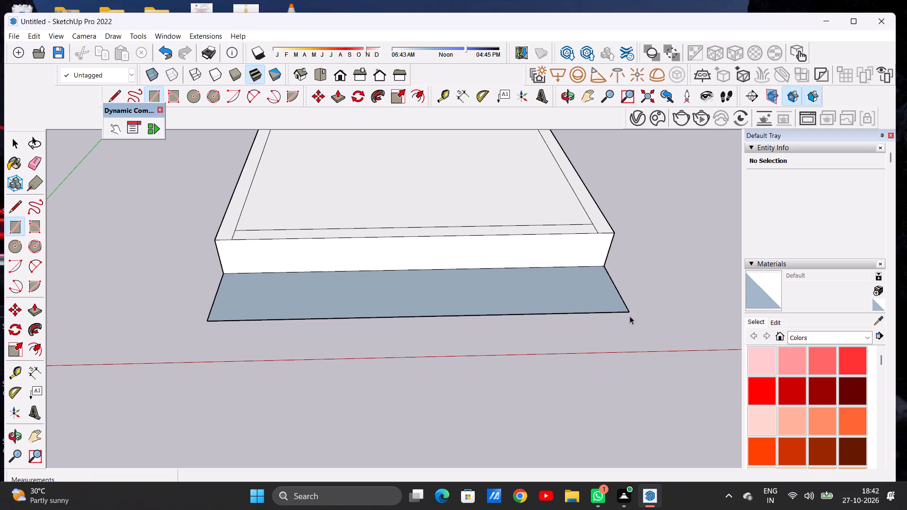
# Inspect the block with its inset top outline and the front ground rectangle from several angles.
pyautogui.scroll(-9, 384, 272)
pyautogui.moveTo(411, 264); pyautogui.dragTo(410, 253, button='middle')
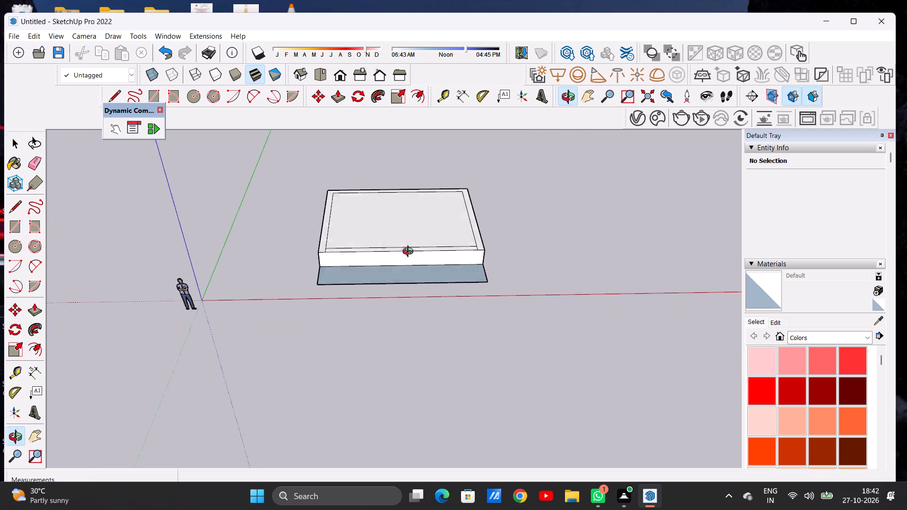
pyautogui.moveTo(410, 253); pyautogui.dragTo(410, 233, button='middle')
pyautogui.scroll(3, 398, 238)
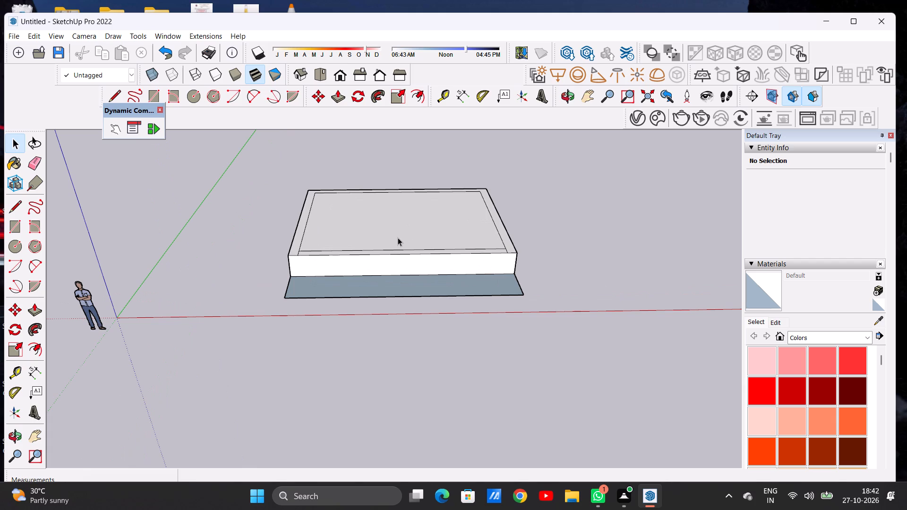
pyautogui.scroll(-4, 409, 244)
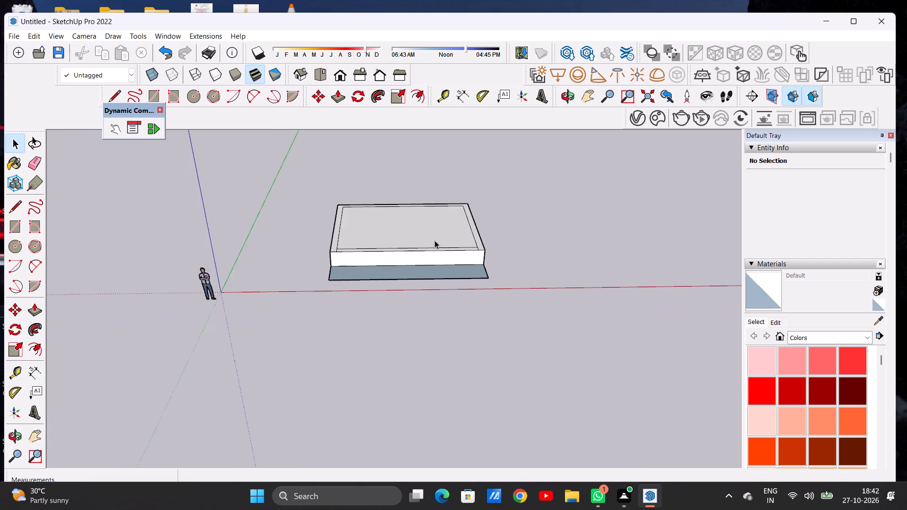
pyautogui.scroll(6, 435, 240)
pyautogui.scroll(-3, 466, 228)
pyautogui.moveTo(453, 258); pyautogui.dragTo(438, 294, button='middle')
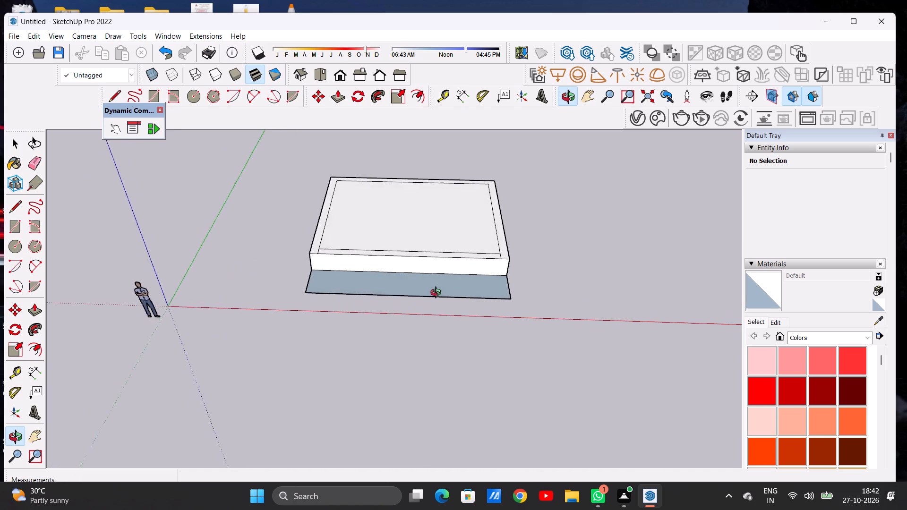
pyautogui.moveTo(438, 294); pyautogui.dragTo(440, 310, button='middle')
# Push/Pull the U-shaped border strip on the block's top face up 10' to form the back and side walls.
pyautogui.scroll(2, 502, 247)
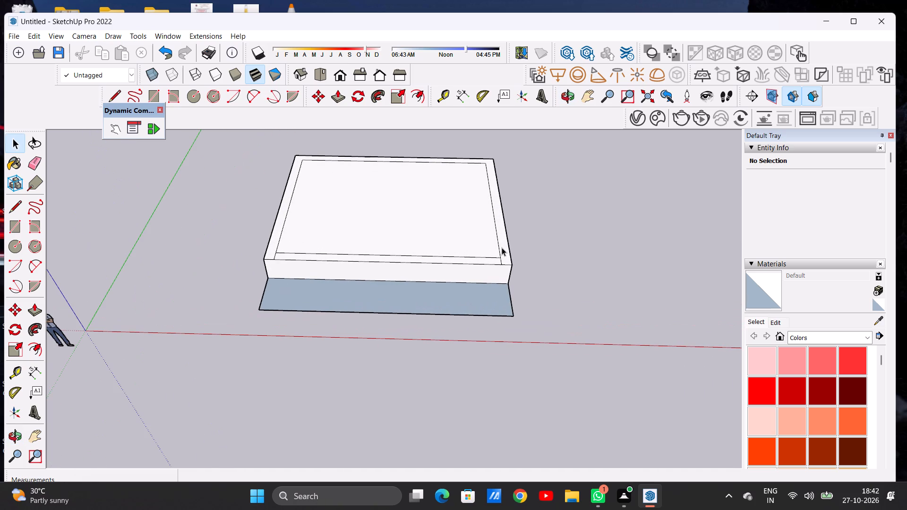
pyautogui.press('p')
pyautogui.scroll(4, 506, 250)
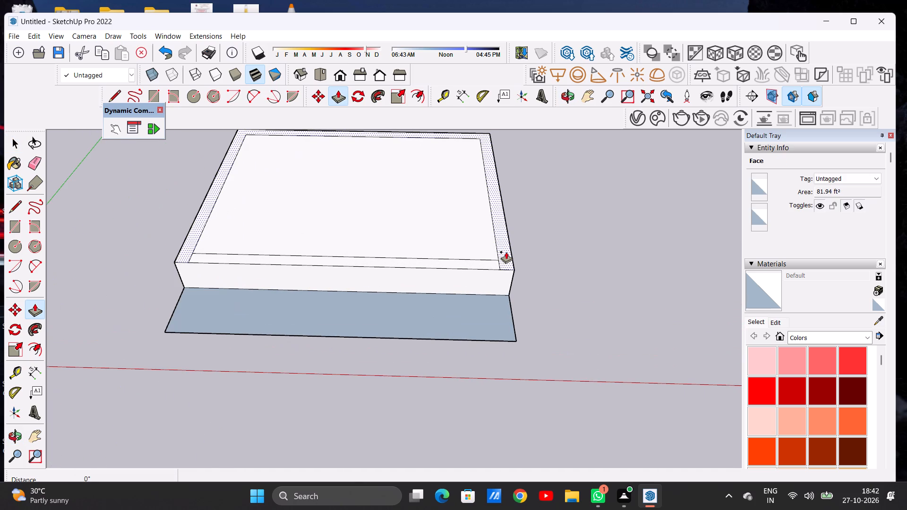
pyautogui.click(506, 252)
pyautogui.scroll(-11, 510, 243)
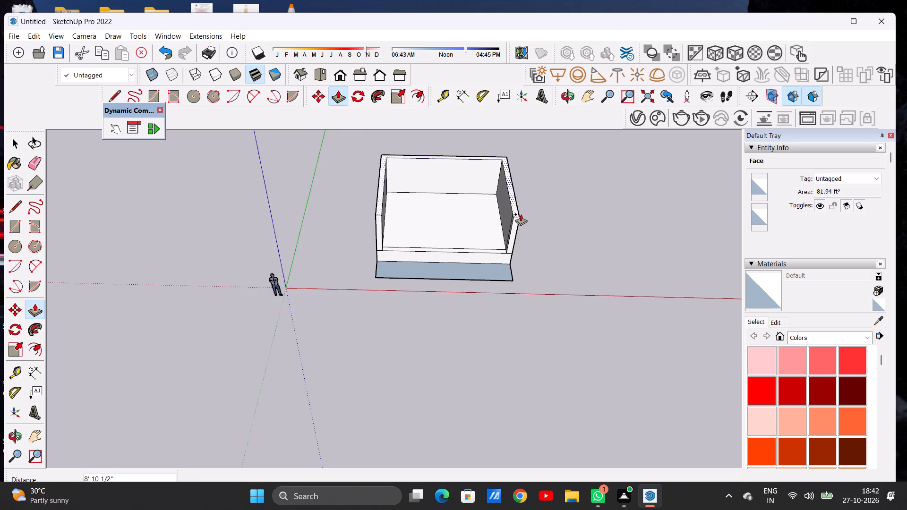
pyautogui.moveTo(521, 214); pyautogui.dragTo(517, 161, button='middle')
pyautogui.scroll(4, 519, 169)
pyautogui.moveTo(518, 211); pyautogui.dragTo(516, 169, button='middle')
pyautogui.scroll(5, 515, 168)
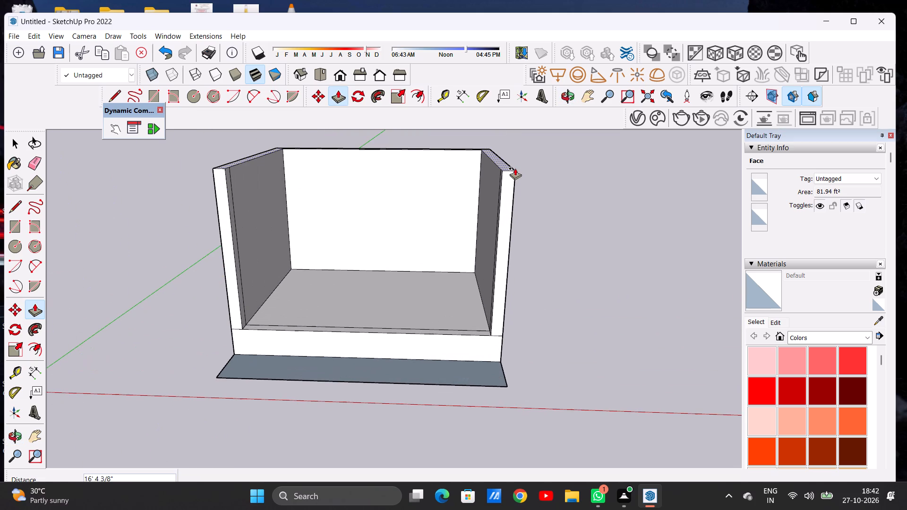
pyautogui.write("10'")
pyautogui.press('Return')
pyautogui.press('space')
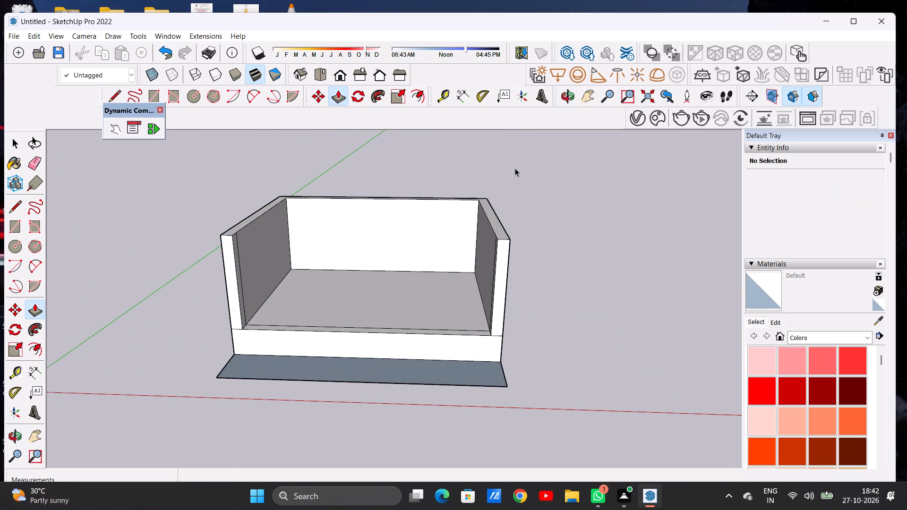
# Draw two closely spaced parallel lines, each about 19' 10 7/16" long, across the middle of the floor from the front floor line to the back wall.
pyautogui.scroll(-6, 514, 174)
pyautogui.scroll(5, 475, 209)
pyautogui.scroll(-6, 475, 210)
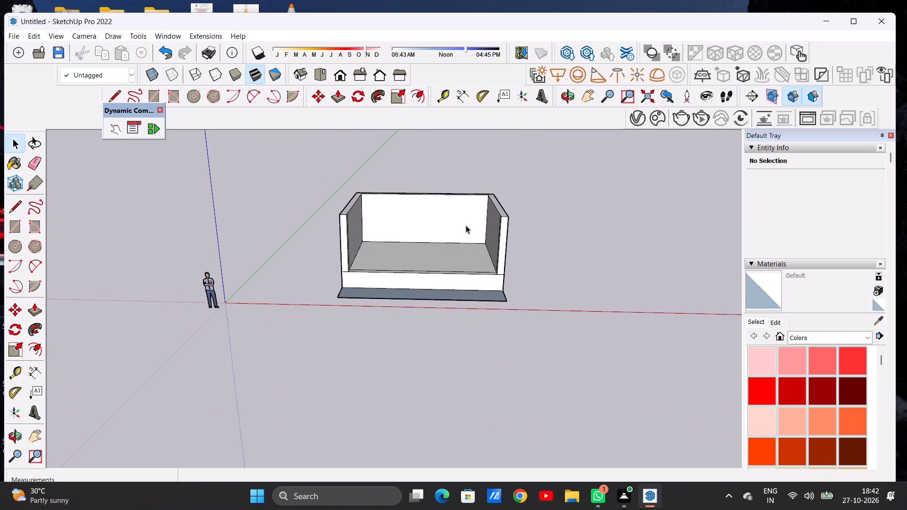
pyautogui.moveTo(453, 238); pyautogui.dragTo(443, 238, button='middle')
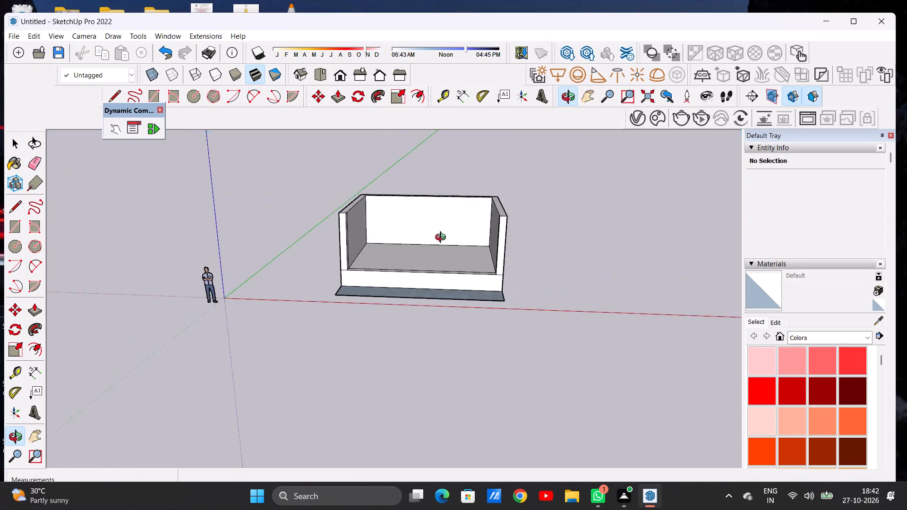
pyautogui.moveTo(443, 238); pyautogui.dragTo(456, 263, button='middle')
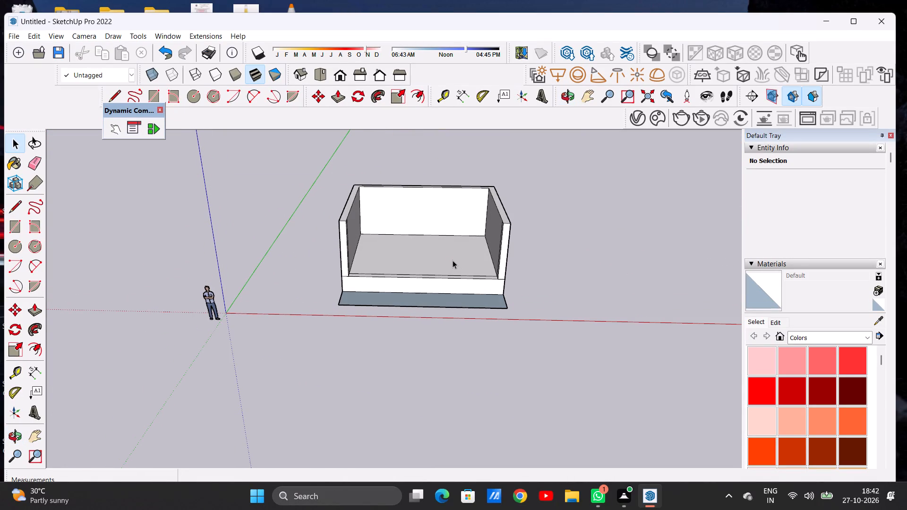
pyautogui.press('l')
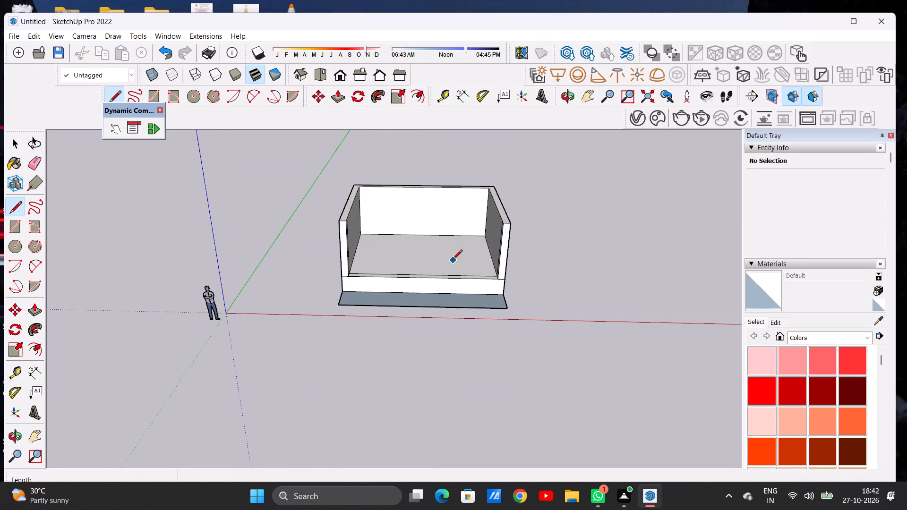
pyautogui.scroll(3, 455, 247)
pyautogui.moveTo(462, 248); pyautogui.dragTo(387, 307, button='middle')
pyautogui.scroll(2, 393, 303)
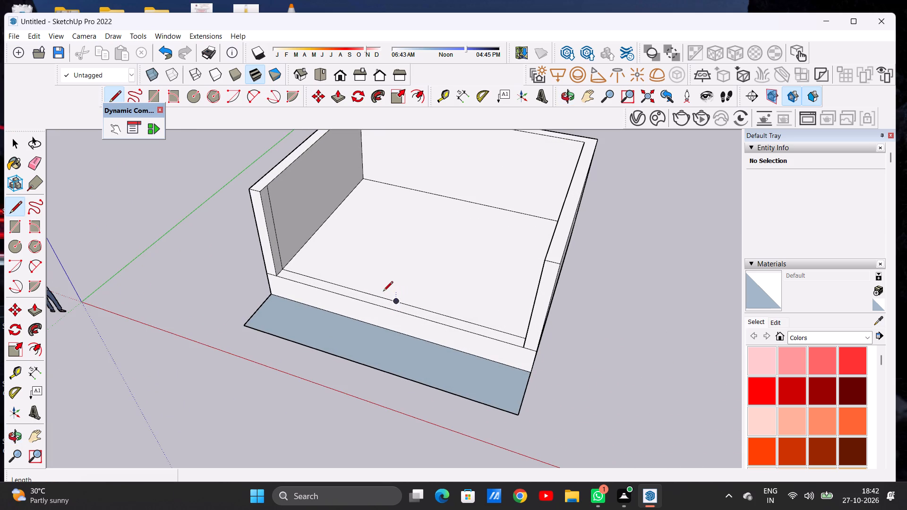
pyautogui.click(380, 295)
pyautogui.click(444, 196)
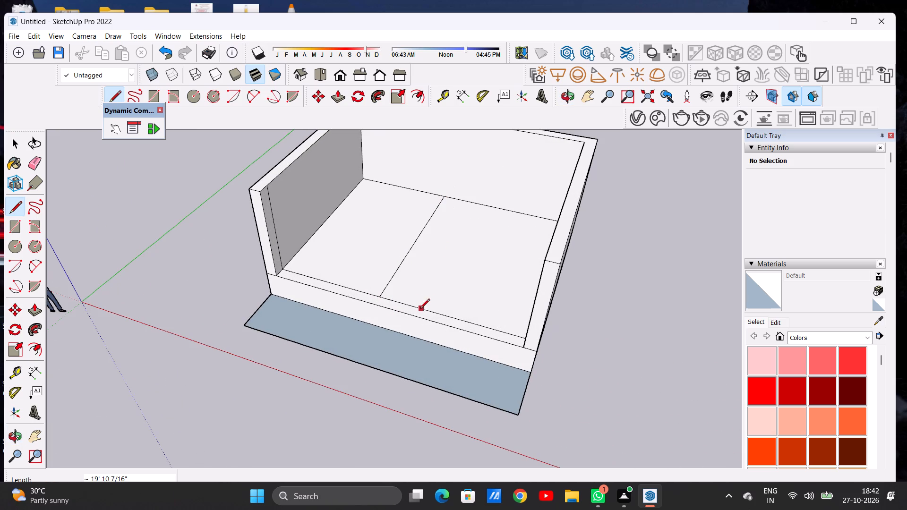
pyautogui.click(395, 300)
pyautogui.click(459, 201)
pyautogui.press('space')
# Push/Pull the narrow middle floor strip up 10', level with the perimeter wall tops, to form a partition wall.
pyautogui.scroll(-3, 441, 265)
pyautogui.scroll(1, 441, 273)
pyautogui.scroll(-3, 441, 273)
pyautogui.moveTo(421, 283); pyautogui.dragTo(435, 274, button='middle')
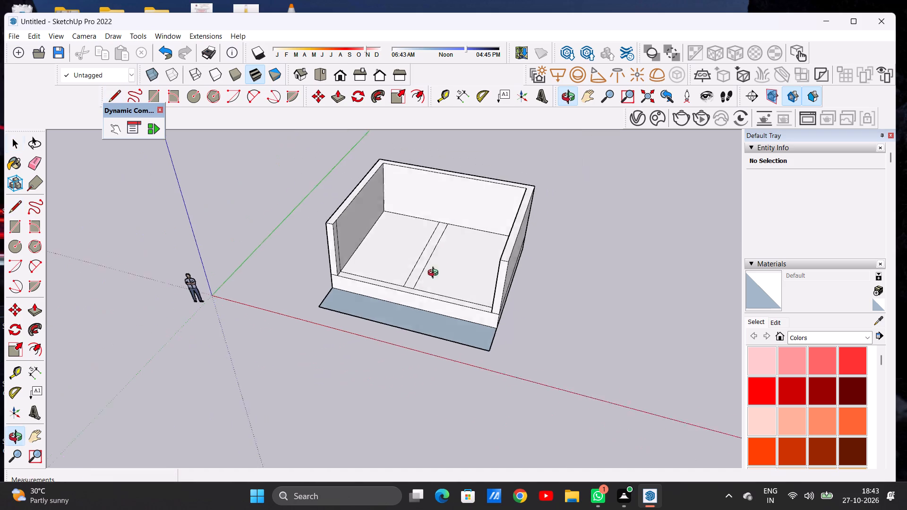
pyautogui.moveTo(435, 274); pyautogui.dragTo(487, 206, button='middle')
pyautogui.scroll(7, 415, 269)
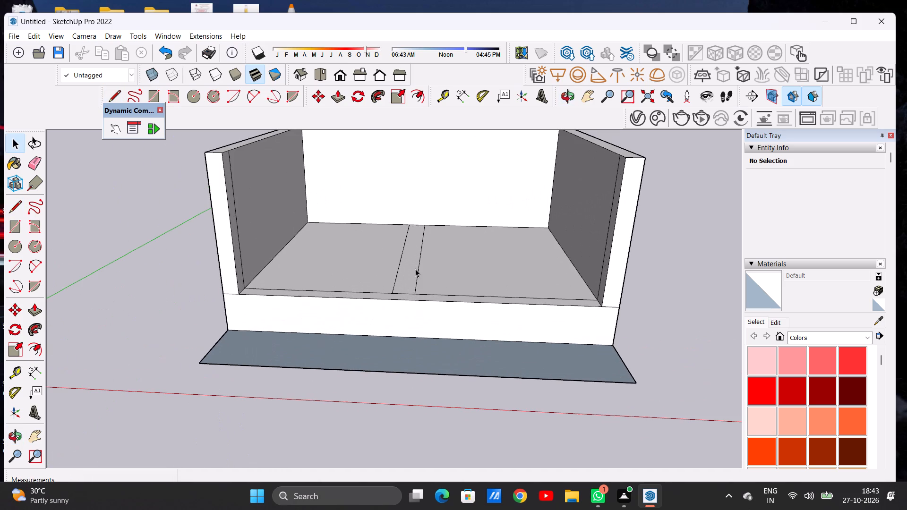
pyautogui.press('p')
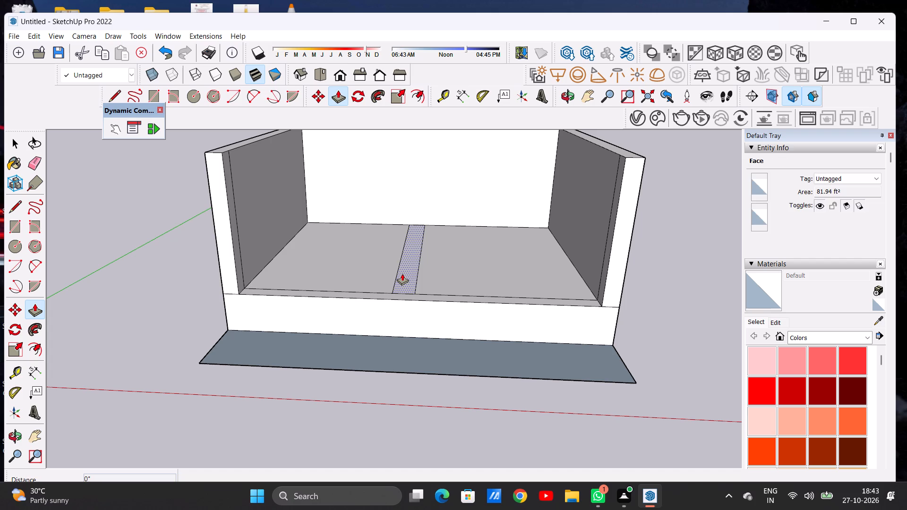
pyautogui.click(402, 273)
pyautogui.scroll(-5, 410, 262)
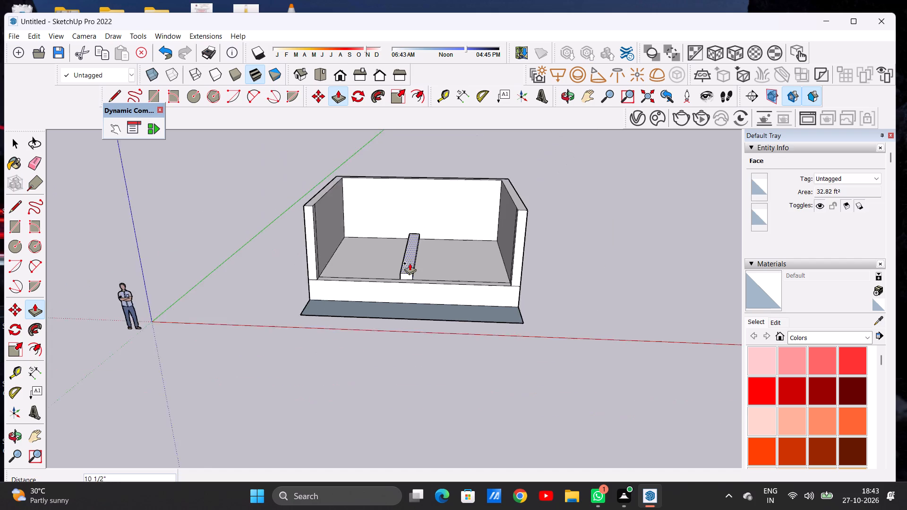
pyautogui.scroll(-2, 410, 263)
pyautogui.scroll(4, 418, 193)
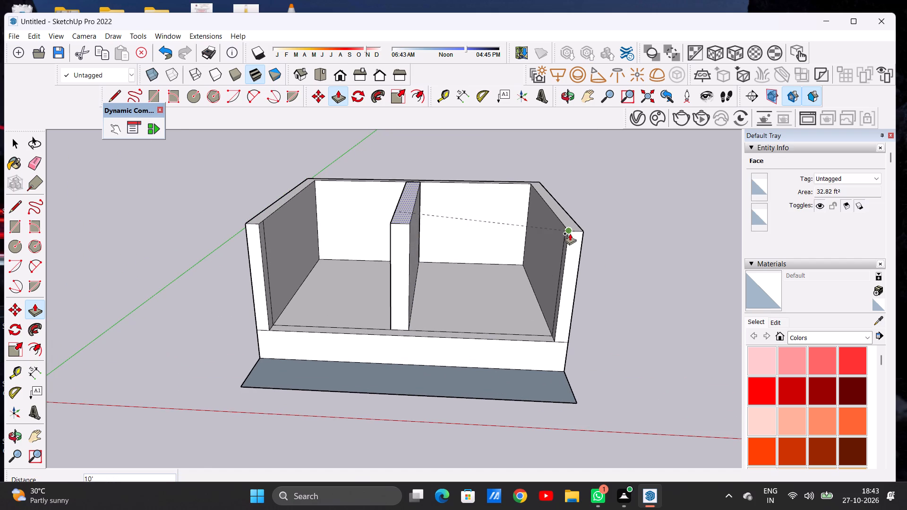
pyautogui.click(570, 233)
pyautogui.press('space')
# Thin the partition wall by pushing its right face inward about 4 1/16" and its left face inward about 4 5/8".
pyautogui.write('P')
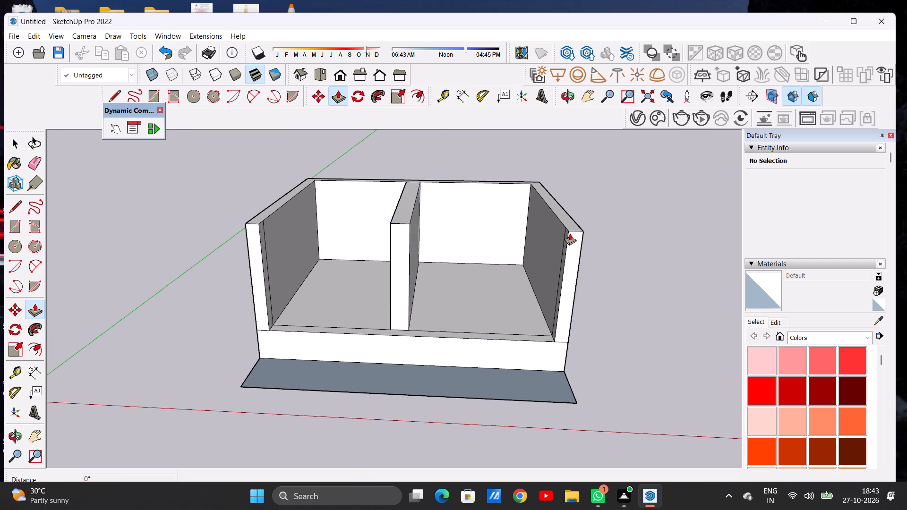
pyautogui.scroll(-4, 531, 242)
pyautogui.moveTo(513, 248); pyautogui.dragTo(365, 270, button='middle')
pyautogui.scroll(8, 424, 258)
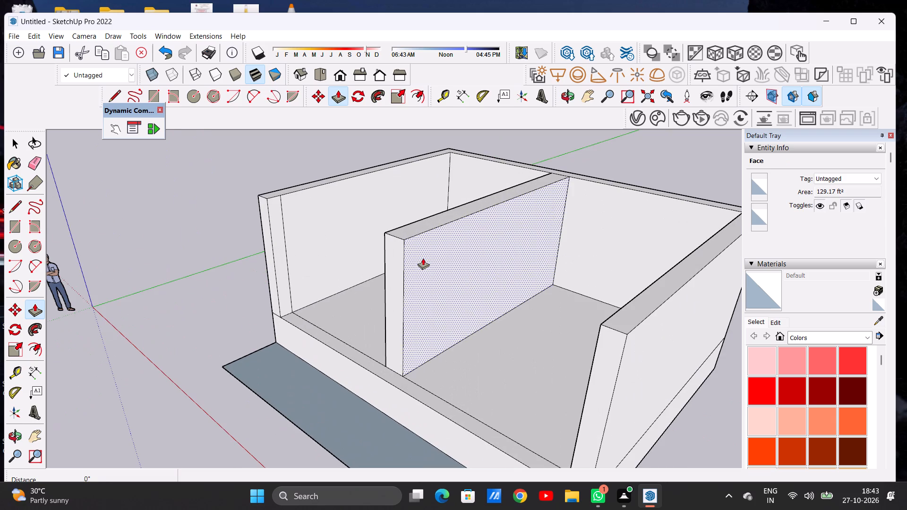
pyautogui.click(423, 258)
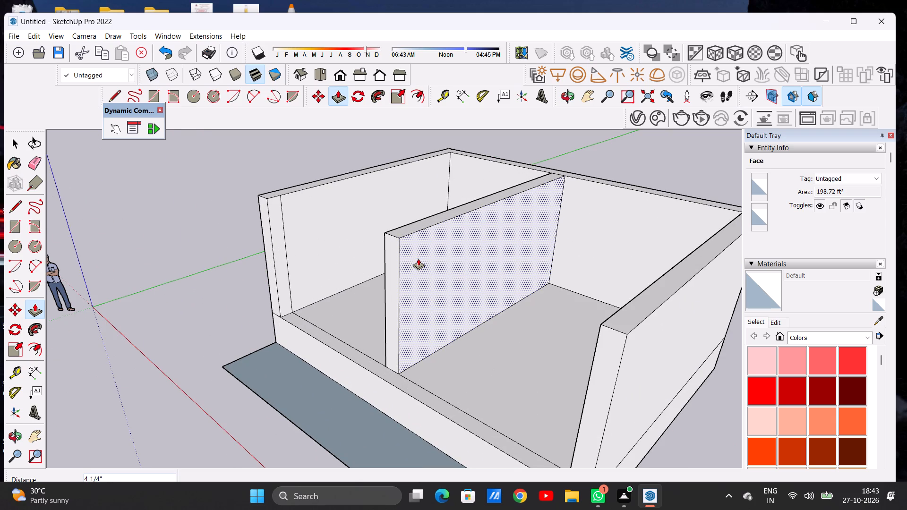
pyautogui.click(418, 258)
pyautogui.scroll(-2, 442, 258)
pyautogui.scroll(1, 443, 259)
pyautogui.scroll(-2, 444, 259)
pyautogui.moveTo(385, 270); pyautogui.dragTo(613, 235, button='middle')
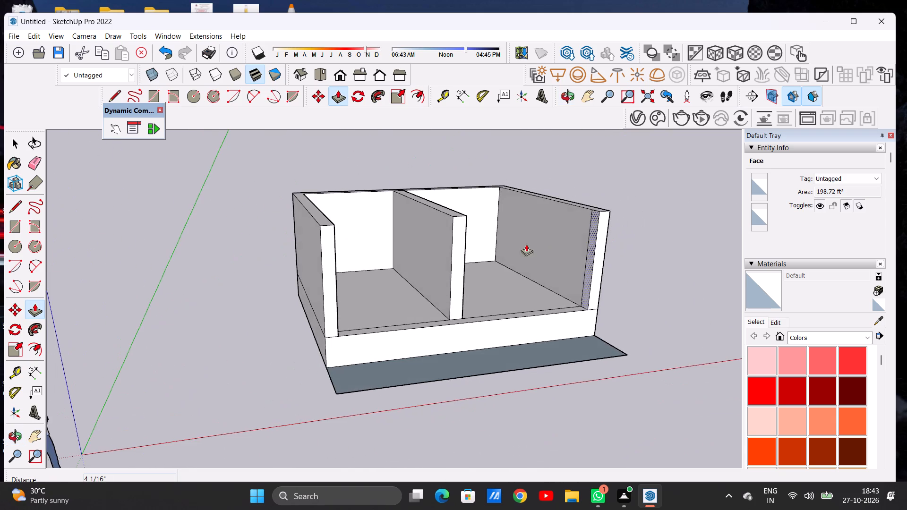
pyautogui.scroll(7, 451, 246)
pyautogui.click(440, 247)
pyautogui.click(447, 246)
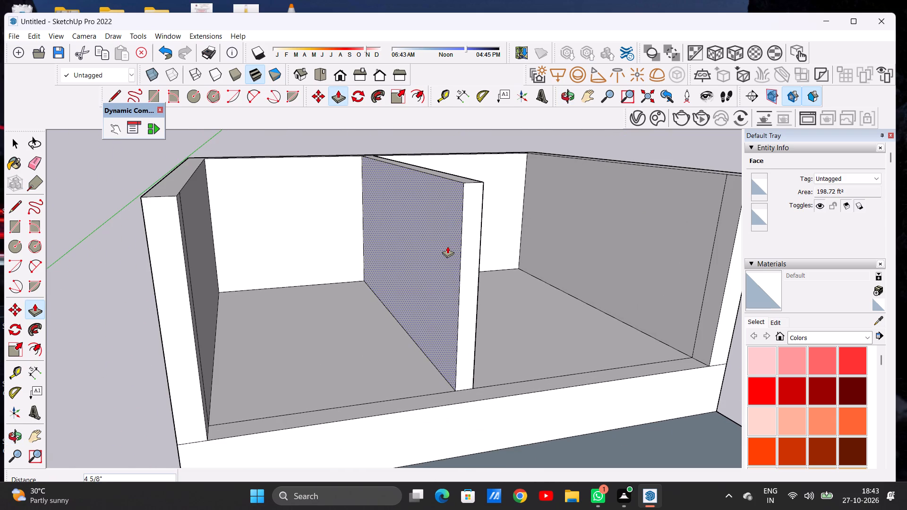
pyautogui.press('space')
# Inspect the two-room building with its central partition from several distances and angles.
pyautogui.scroll(-3, 448, 246)
pyautogui.scroll(1, 448, 246)
pyautogui.scroll(-8, 448, 246)
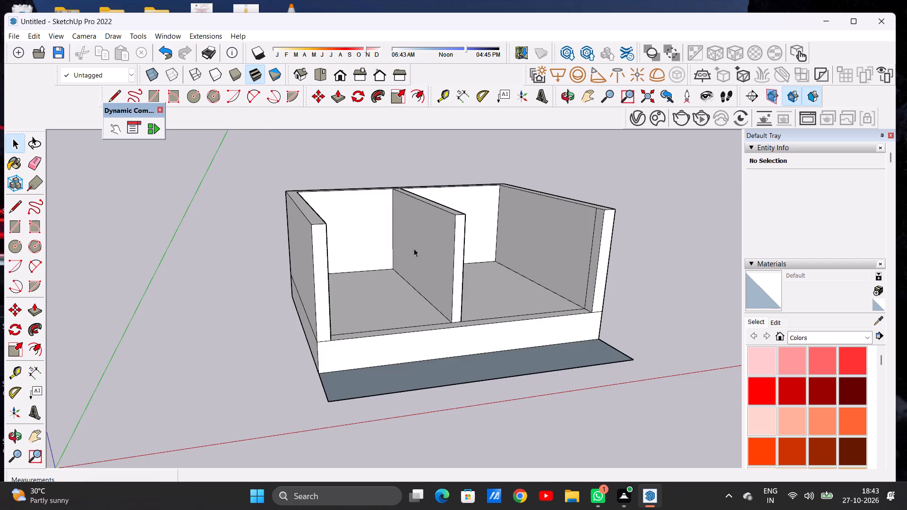
pyautogui.scroll(-6, 414, 248)
pyautogui.moveTo(471, 253); pyautogui.dragTo(404, 276, button='middle')
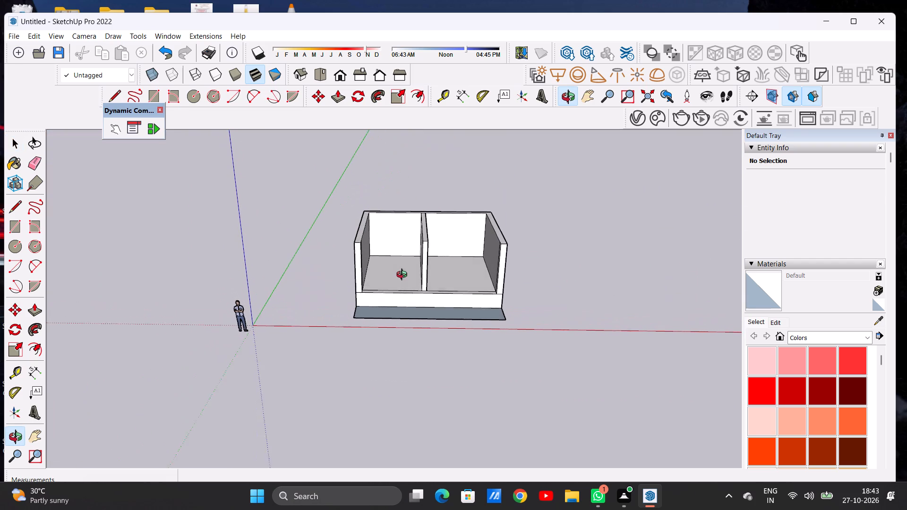
pyautogui.moveTo(404, 276); pyautogui.dragTo(403, 283, button='middle')
pyautogui.scroll(-5, 374, 281)
pyautogui.scroll(6, 387, 273)
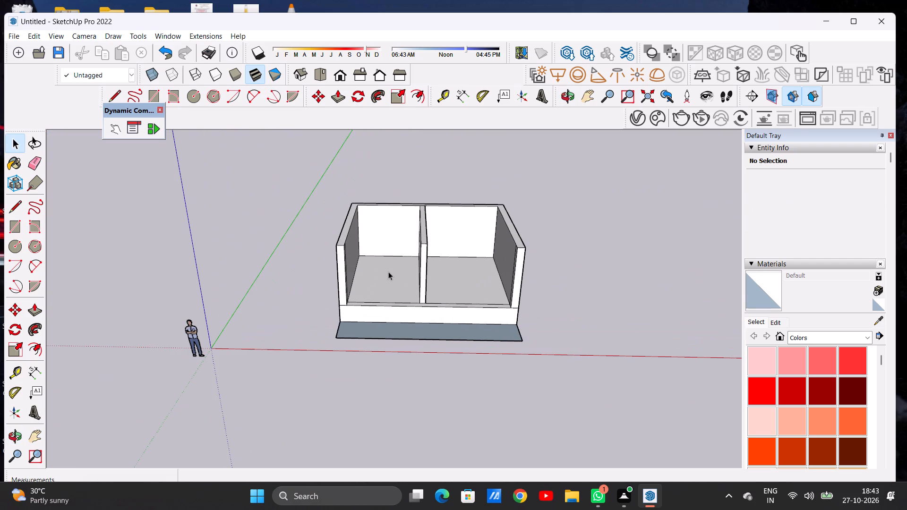
pyautogui.scroll(-2, 403, 257)
pyautogui.scroll(4, 407, 278)
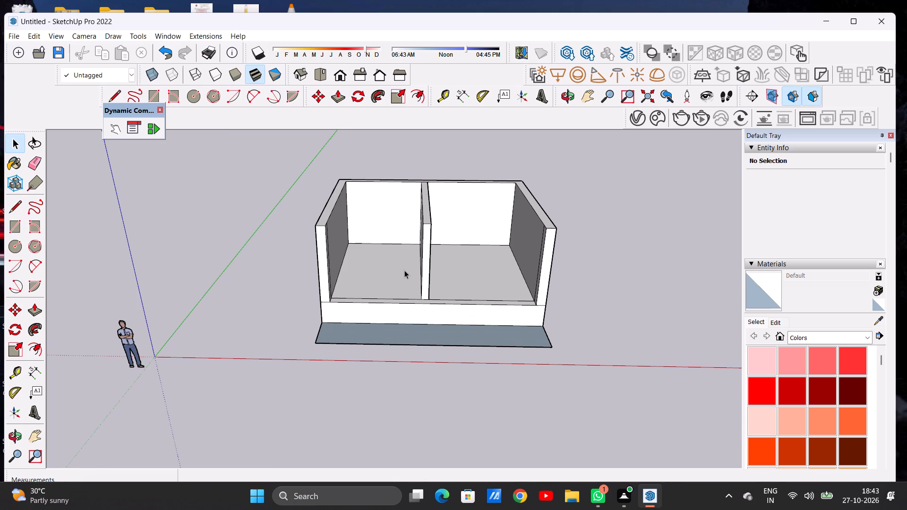
pyautogui.scroll(-5, 416, 289)
# Draw lines from the left wall's inner front corner down the base's front face and straight across the ground strip to its outer edge.
pyautogui.moveTo(400, 328); pyautogui.dragTo(343, 355, button='middle')
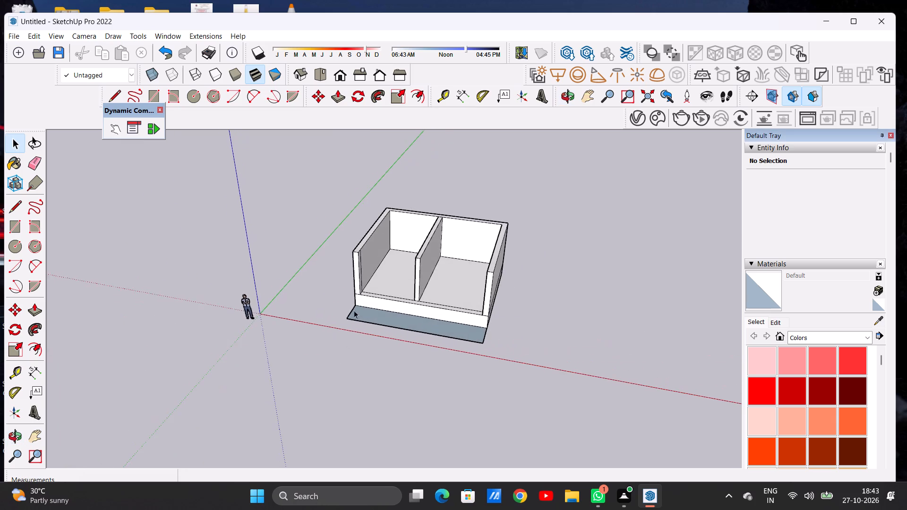
pyautogui.scroll(6, 355, 303)
pyautogui.moveTo(369, 303); pyautogui.dragTo(350, 339, button='middle')
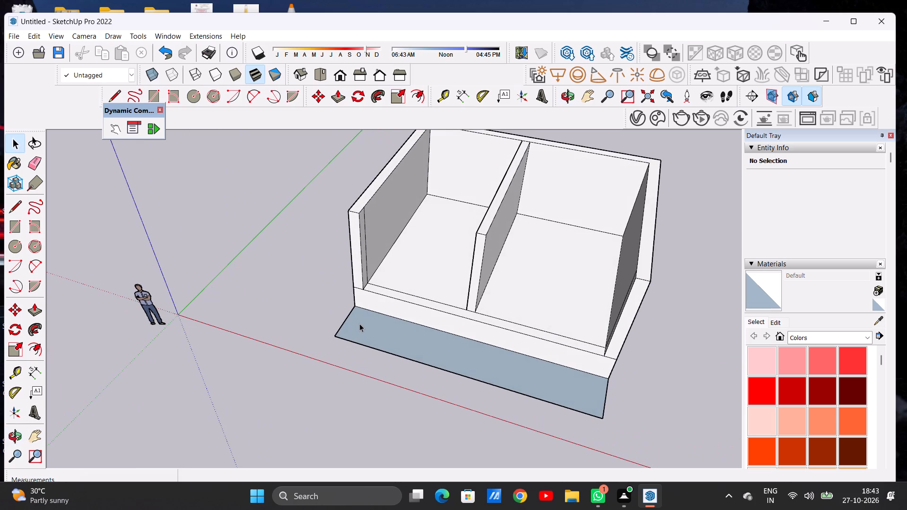
pyautogui.scroll(3, 359, 323)
pyautogui.press('l')
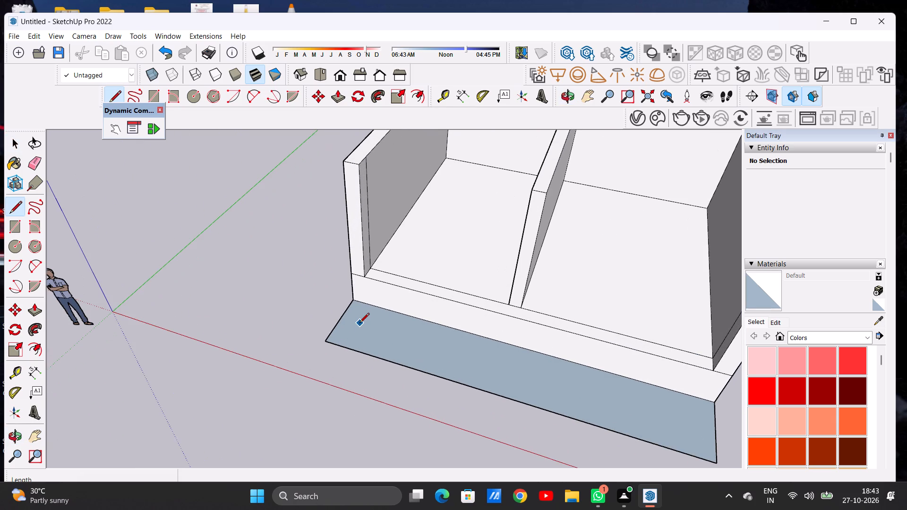
pyautogui.scroll(6, 367, 309)
pyautogui.click(361, 250)
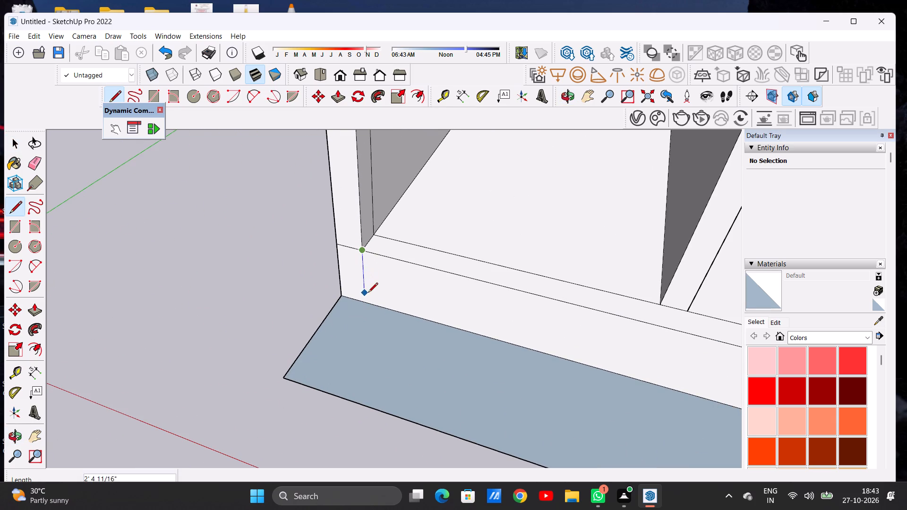
pyautogui.click(366, 302)
pyautogui.click(364, 306)
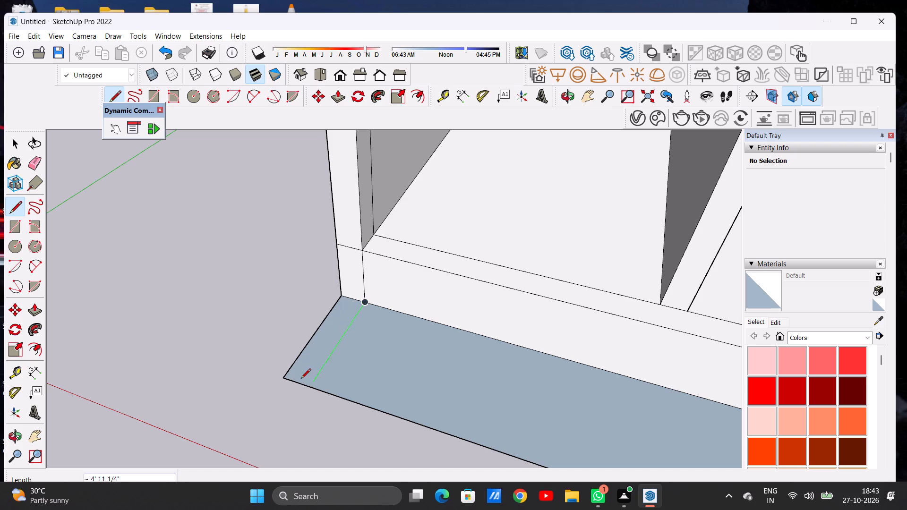
pyautogui.click(307, 388)
# Draw lines from the right wall's inner front corner, about 2' 11 1/8" down the base's front face and 5' 1 1/4" across the ground strip.
pyautogui.scroll(-13, 353, 338)
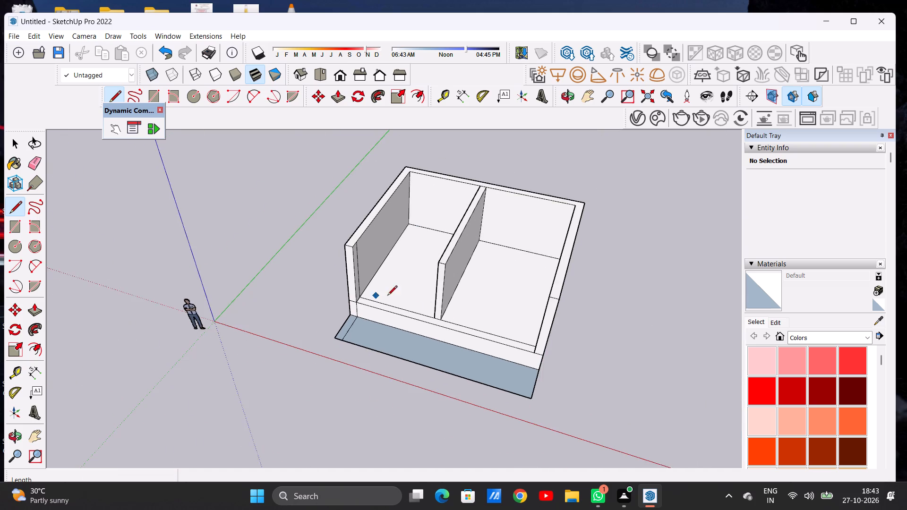
pyautogui.scroll(11, 553, 408)
pyautogui.click(529, 297)
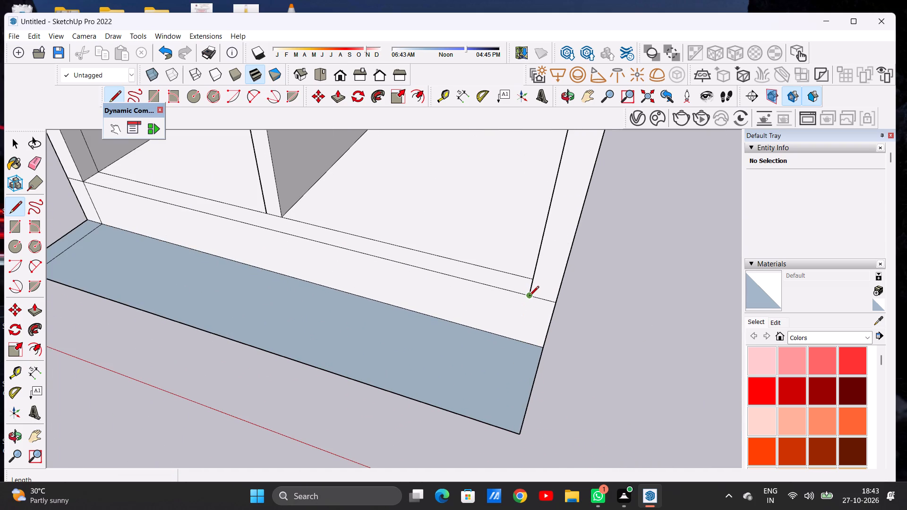
pyautogui.scroll(2, 516, 338)
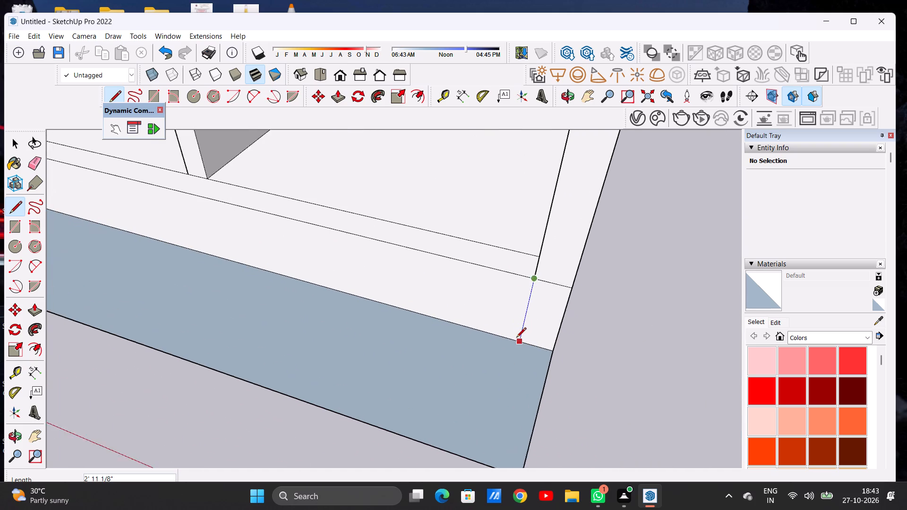
pyautogui.scroll(4, 516, 338)
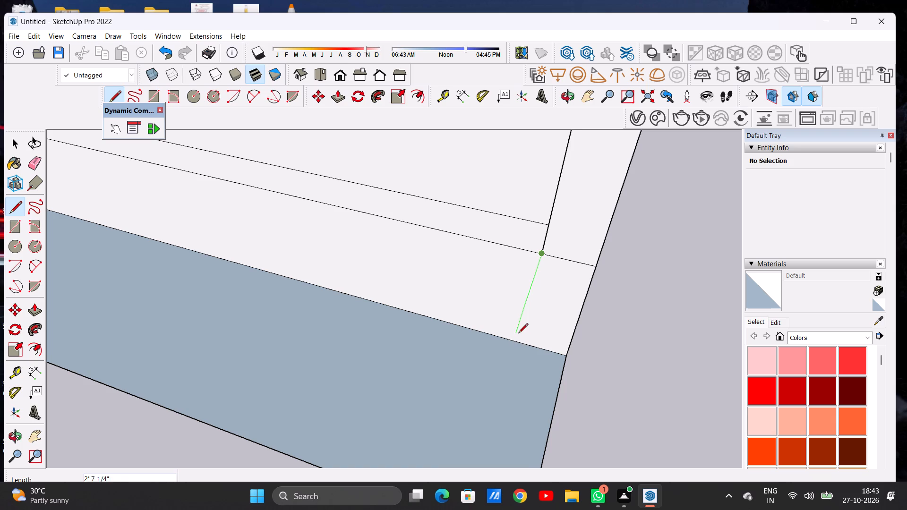
pyautogui.scroll(-2, 520, 336)
pyautogui.scroll(3, 520, 336)
pyautogui.scroll(-6, 524, 315)
pyautogui.moveTo(506, 342); pyautogui.dragTo(558, 274, button='middle')
pyautogui.scroll(4, 548, 269)
pyautogui.click(504, 346)
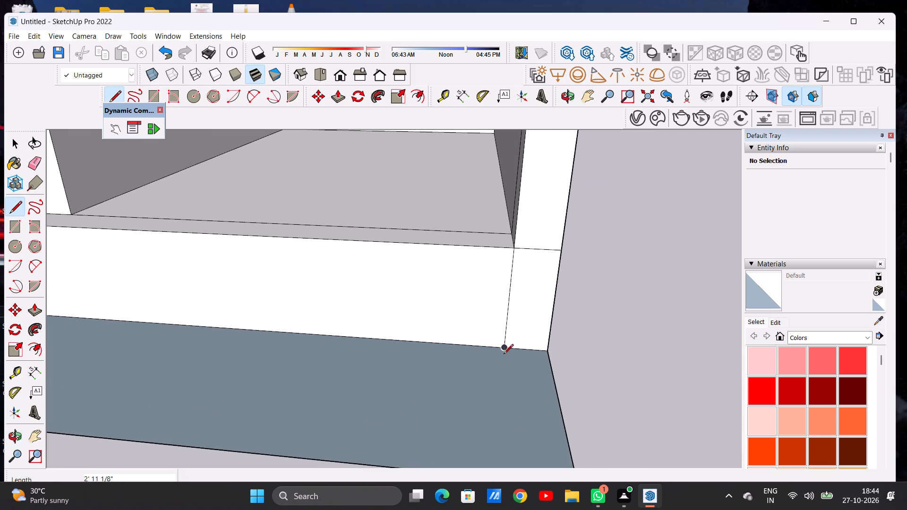
pyautogui.click(504, 350)
pyautogui.scroll(-16, 505, 343)
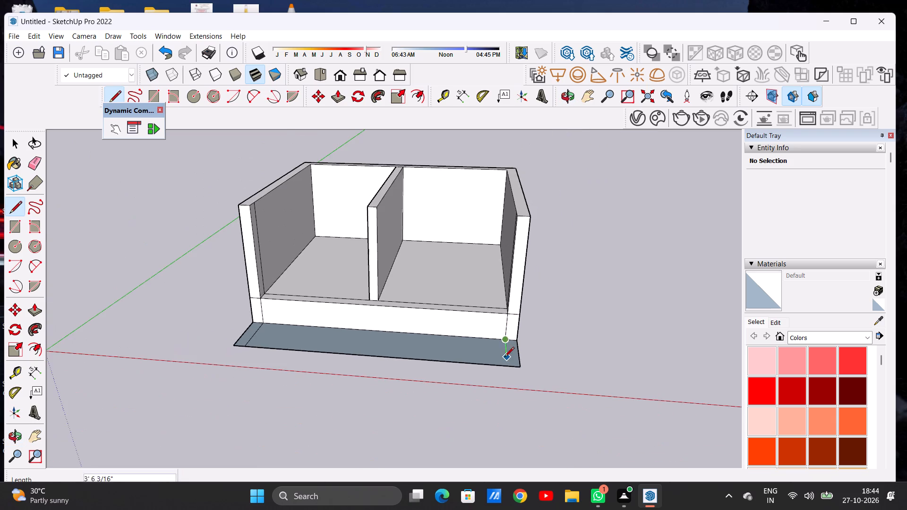
pyautogui.moveTo(505, 357); pyautogui.dragTo(482, 391, button='middle')
pyautogui.scroll(12, 482, 391)
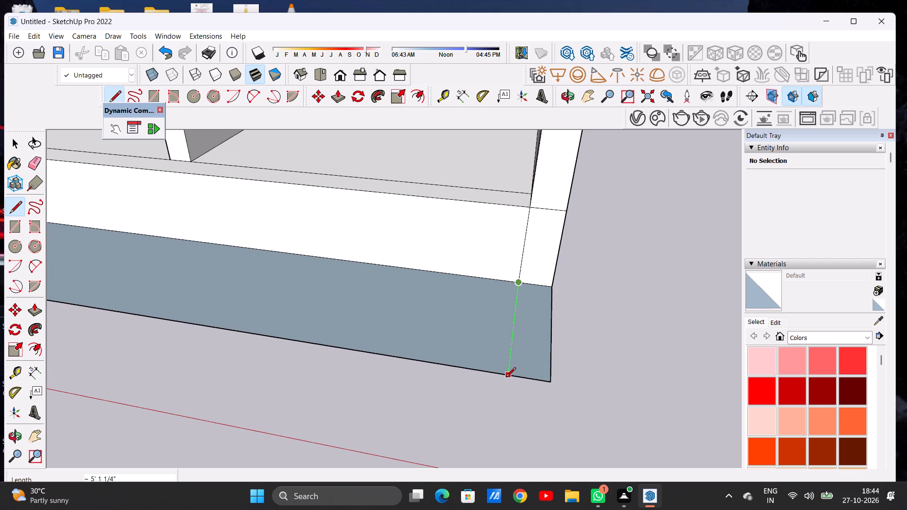
pyautogui.click(506, 378)
pyautogui.press('space')
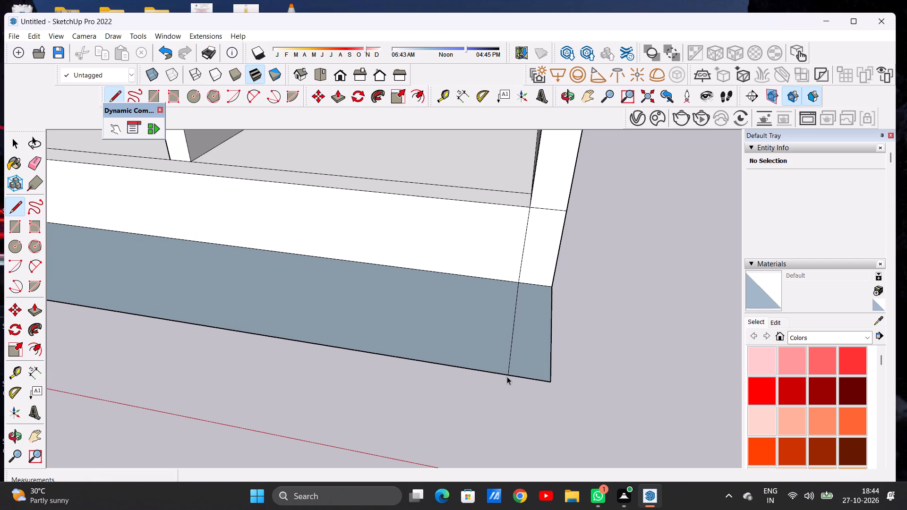
# Draw a line about 5' 1 1/4" long across the front ground strip, from the midpoint of the base's bottom edge to the outer edge.
pyautogui.scroll(-16, 545, 315)
pyautogui.moveTo(514, 326); pyautogui.dragTo(545, 288, button='middle')
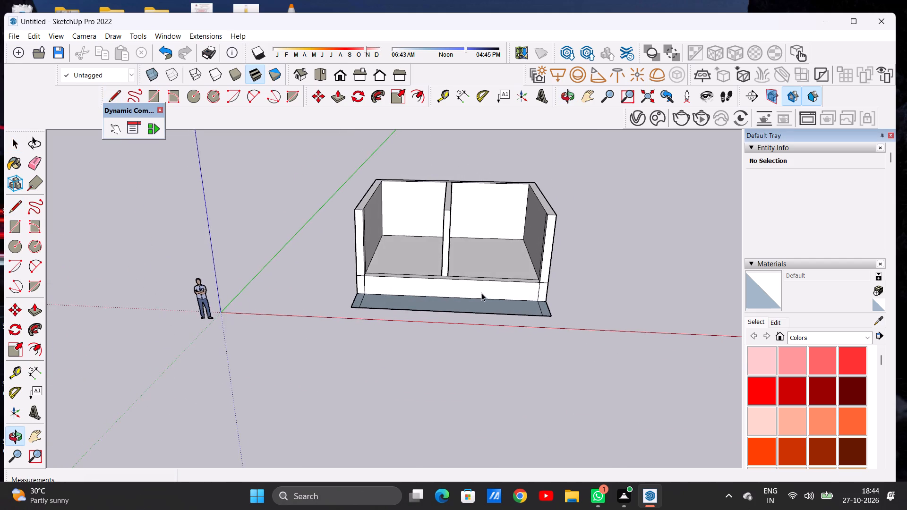
pyautogui.scroll(4, 480, 295)
pyautogui.scroll(-2, 442, 297)
pyautogui.moveTo(437, 292); pyautogui.dragTo(451, 379, button='middle')
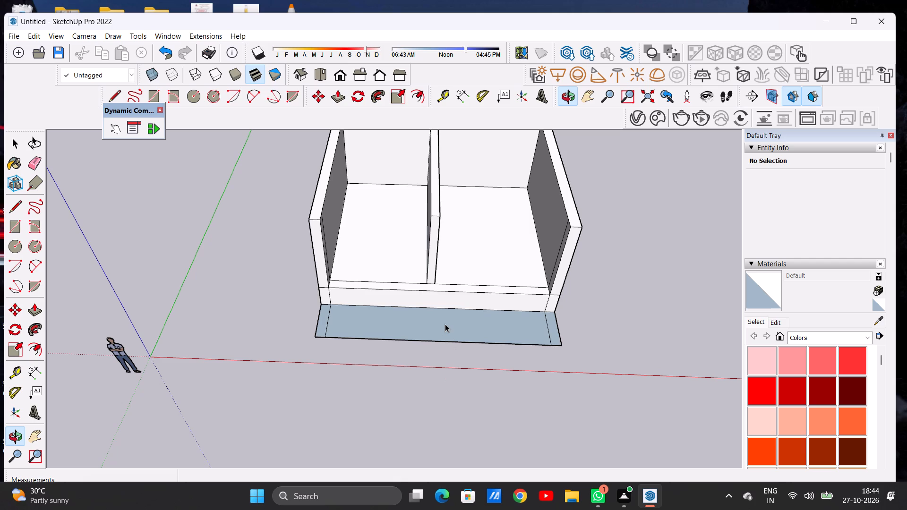
pyautogui.scroll(2, 445, 321)
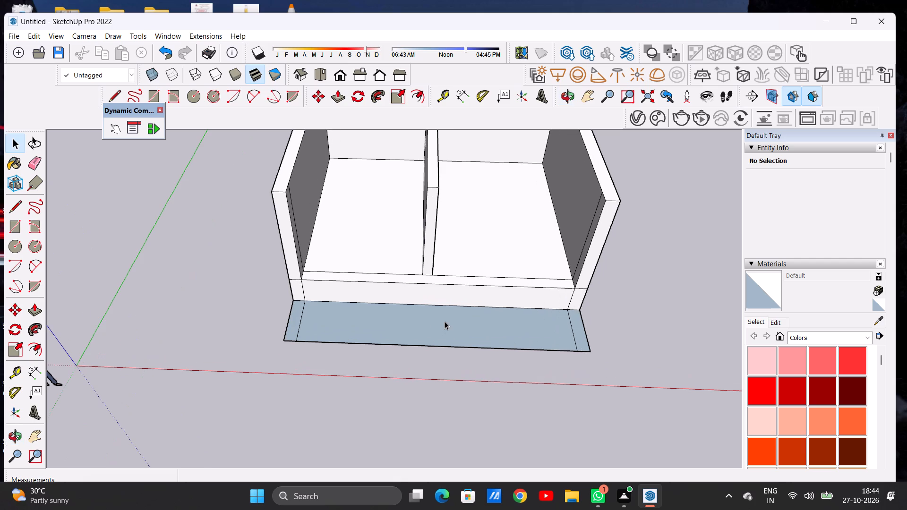
pyautogui.press('l')
pyautogui.moveTo(457, 314); pyautogui.dragTo(423, 315, button='middle')
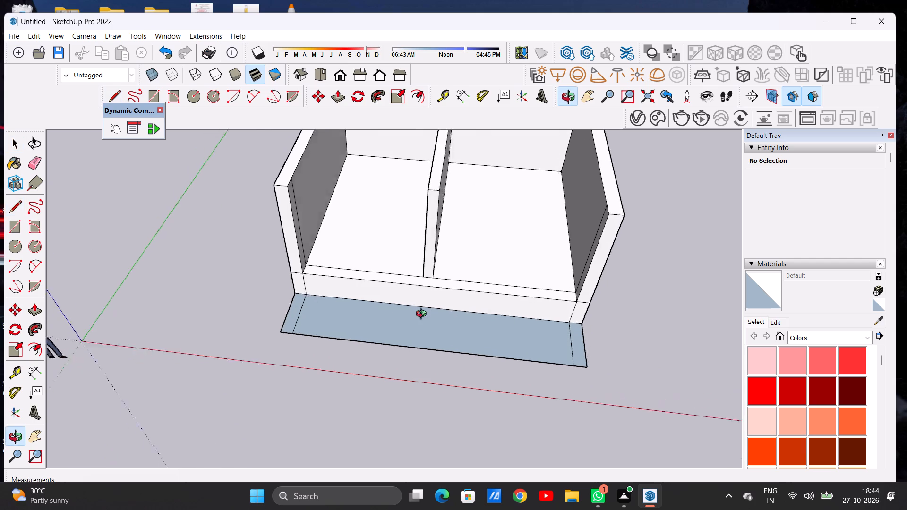
pyautogui.moveTo(423, 315); pyautogui.dragTo(349, 325, button='middle')
pyautogui.scroll(4, 430, 319)
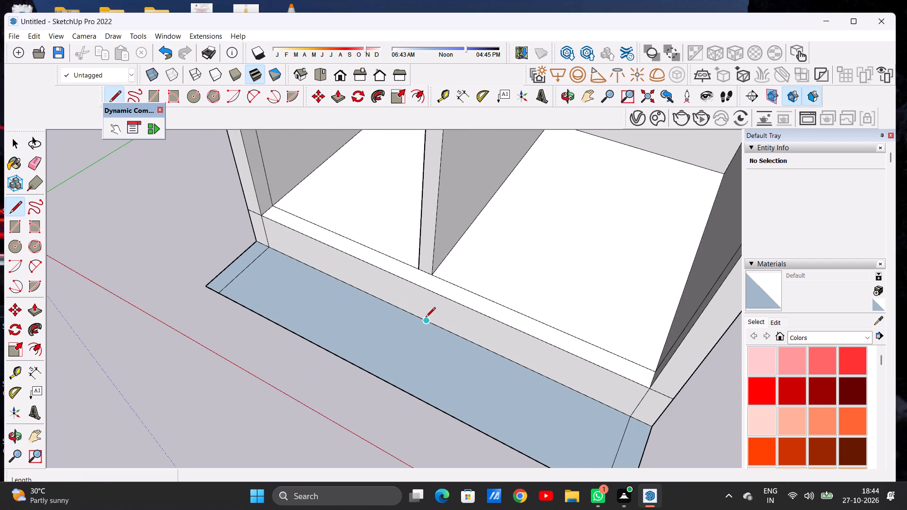
pyautogui.click(425, 317)
pyautogui.click(383, 377)
pyautogui.press('space')
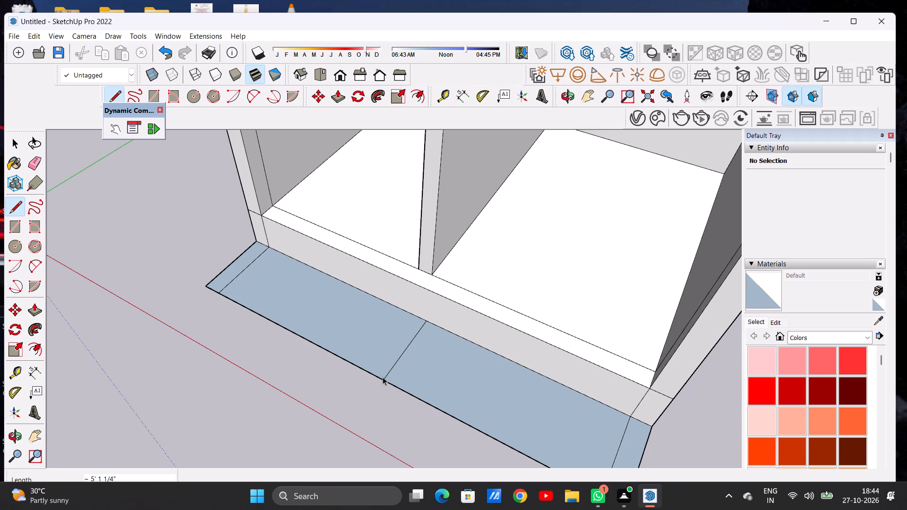
# Divide the strip's left half into three bands with two lengthwise lines, each about 12' 9 15/16" long.
pyautogui.scroll(-3, 442, 310)
pyautogui.scroll(1, 454, 308)
pyautogui.scroll(-3, 464, 306)
pyautogui.moveTo(394, 314); pyautogui.dragTo(500, 238, button='middle')
pyautogui.scroll(4, 424, 299)
pyautogui.moveTo(426, 299); pyautogui.dragTo(427, 392, button='middle')
pyautogui.scroll(-5, 442, 306)
pyautogui.moveTo(423, 328); pyautogui.dragTo(423, 334, button='middle')
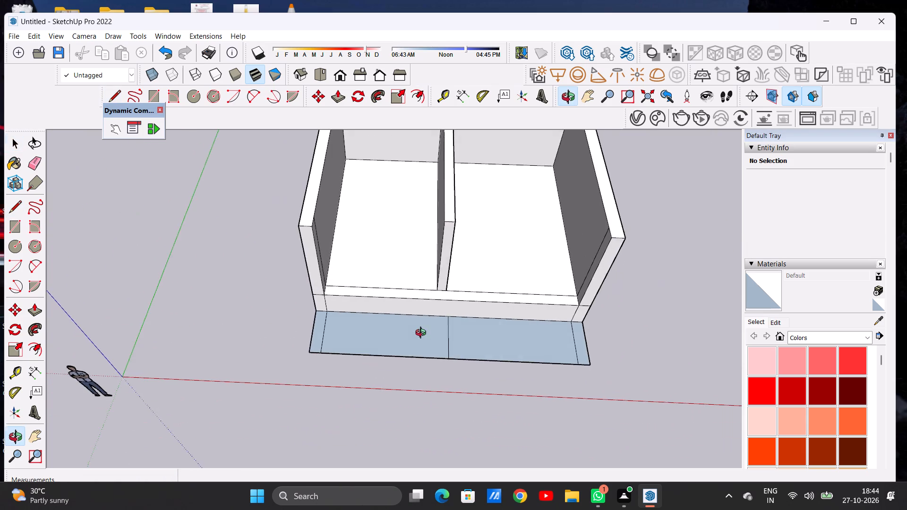
pyautogui.moveTo(423, 334); pyautogui.dragTo(428, 380, button='middle')
pyautogui.scroll(5, 426, 334)
pyautogui.press('l')
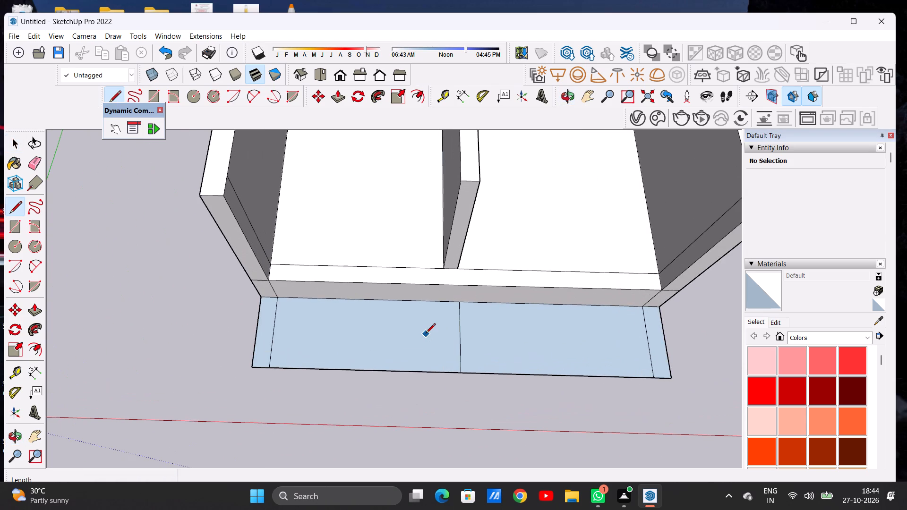
pyautogui.scroll(3, 282, 326)
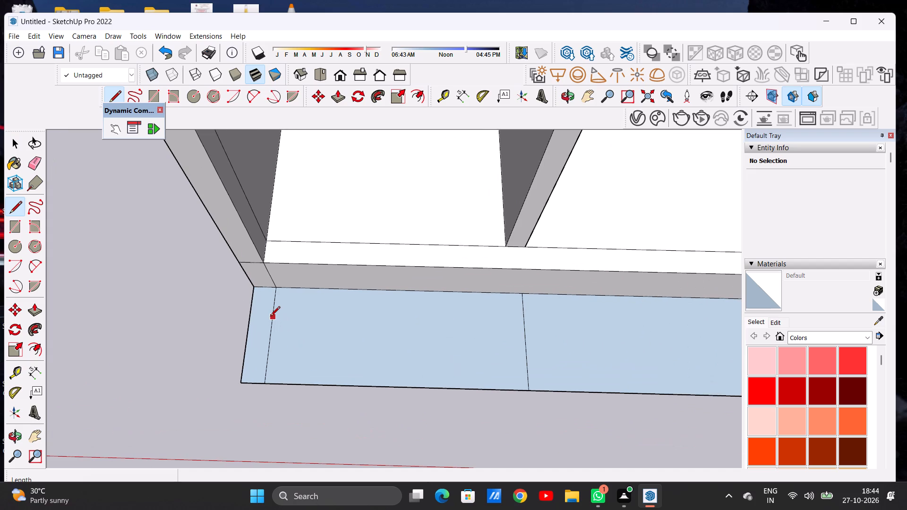
pyautogui.click(270, 321)
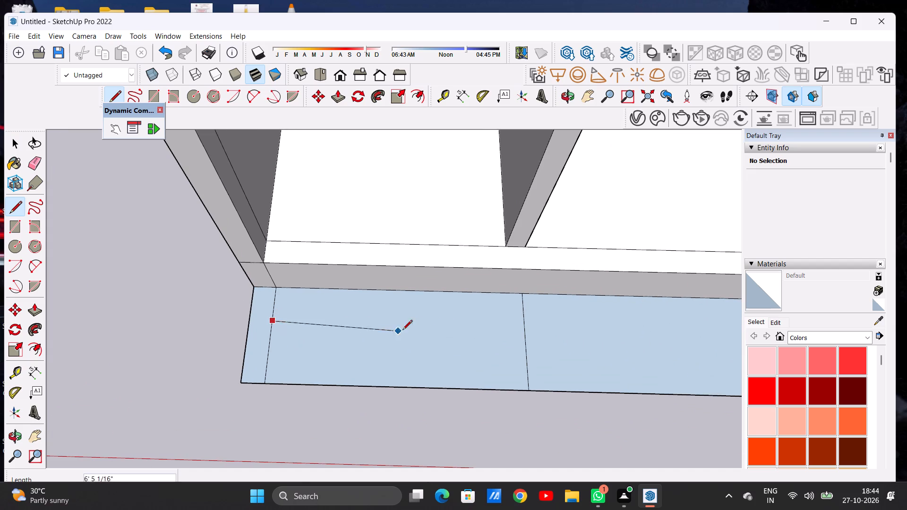
pyautogui.click(523, 326)
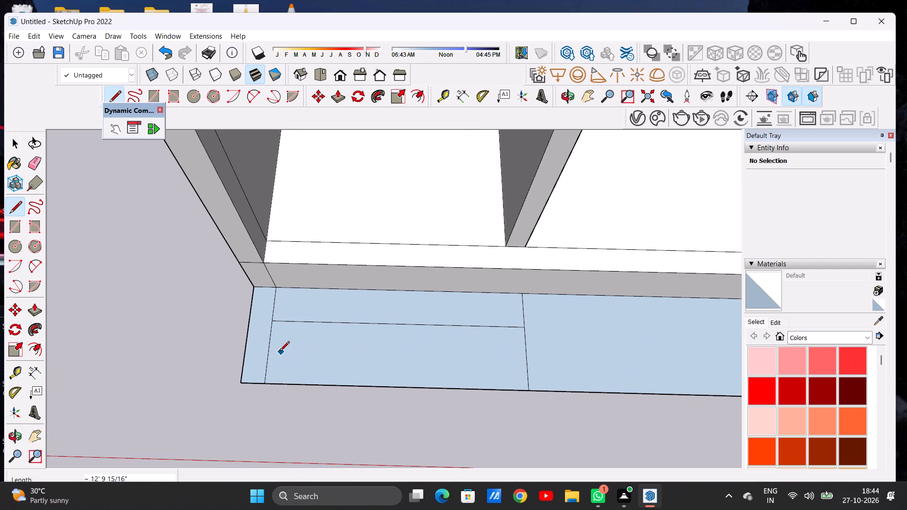
pyautogui.click(266, 353)
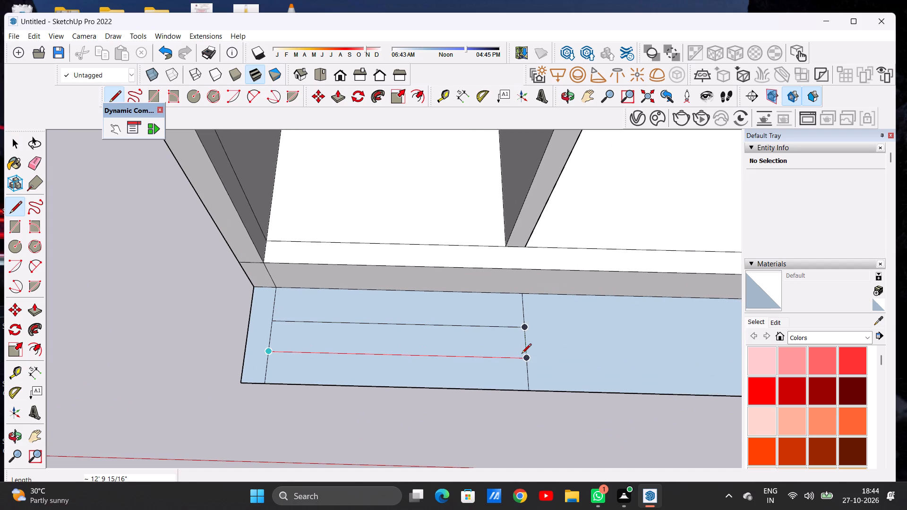
pyautogui.click(522, 354)
pyautogui.press('space')
# Raise the three bands into descending steps: 2' 11 1/8" beside the base, 2' 1 7/8" in the middle, and about 1' 4 13/16" at the front.
pyautogui.scroll(-2, 429, 338)
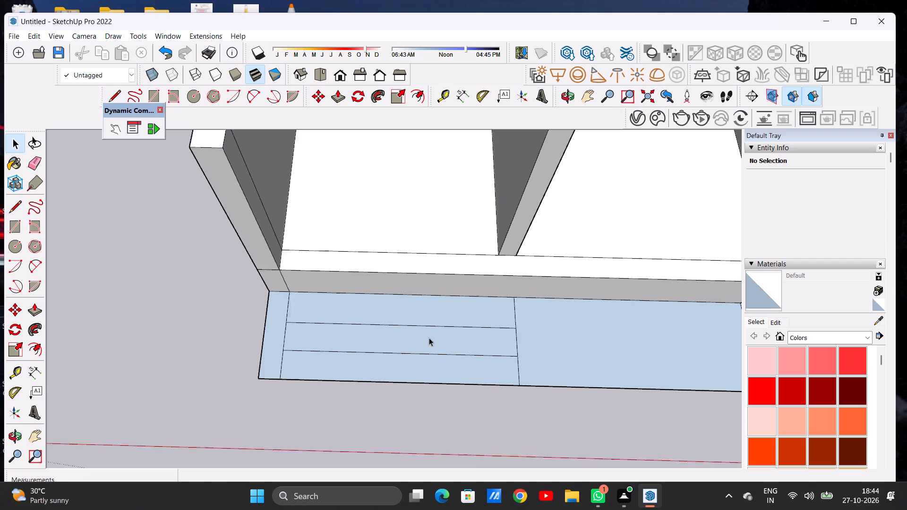
pyautogui.scroll(-8, 429, 338)
pyautogui.moveTo(491, 349); pyautogui.dragTo(387, 263, button='middle')
pyautogui.scroll(9, 422, 346)
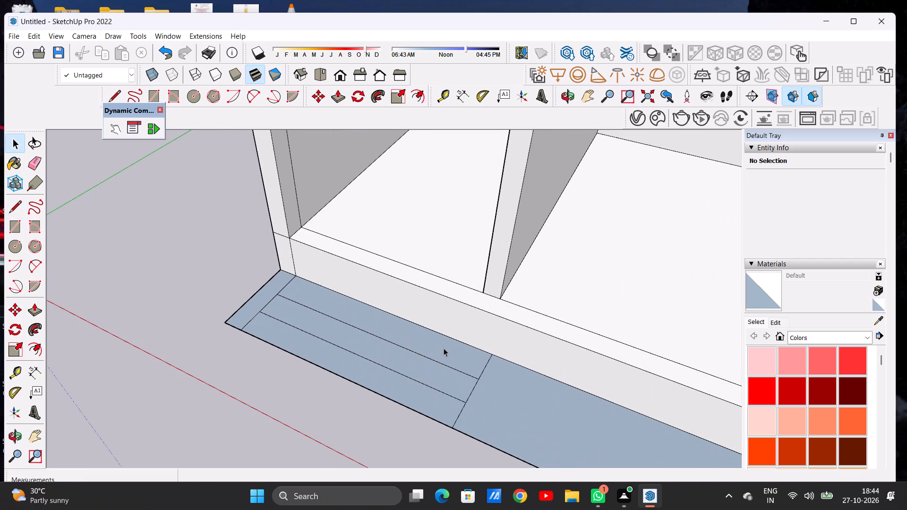
pyautogui.press('p')
pyautogui.click(455, 346)
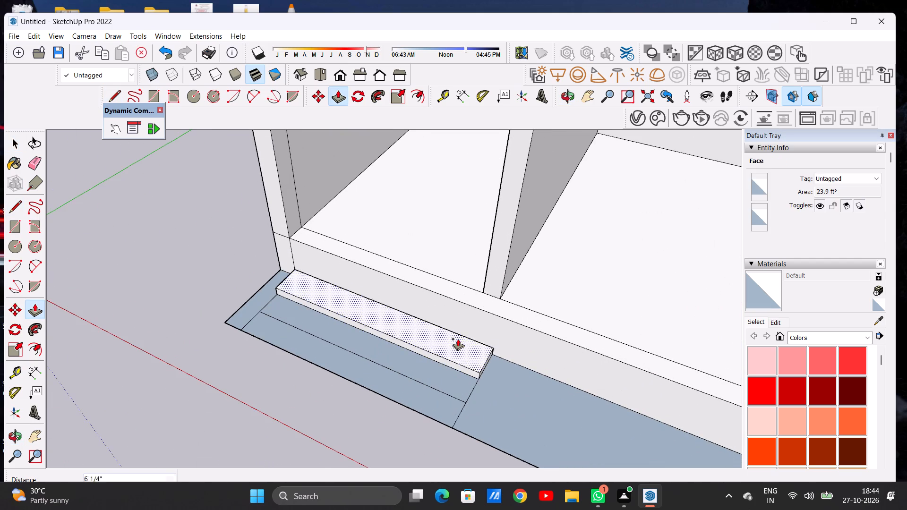
pyautogui.click(495, 314)
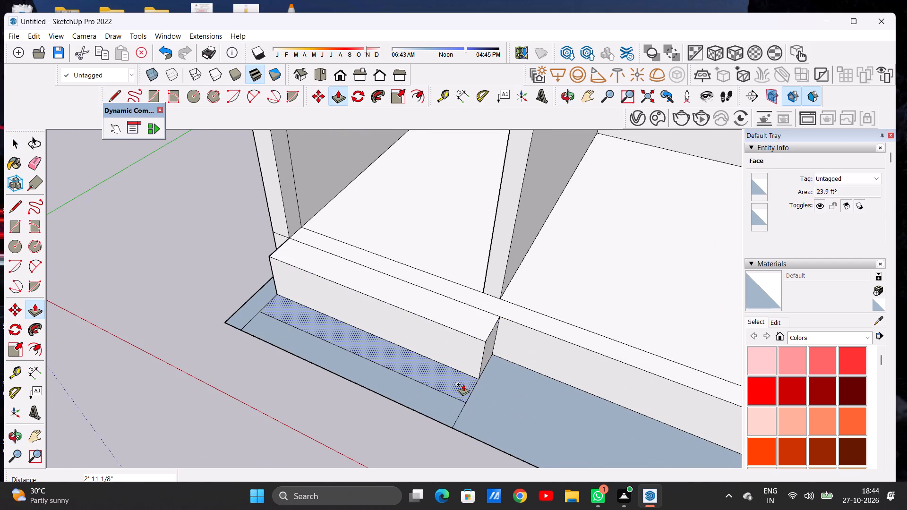
pyautogui.click(461, 384)
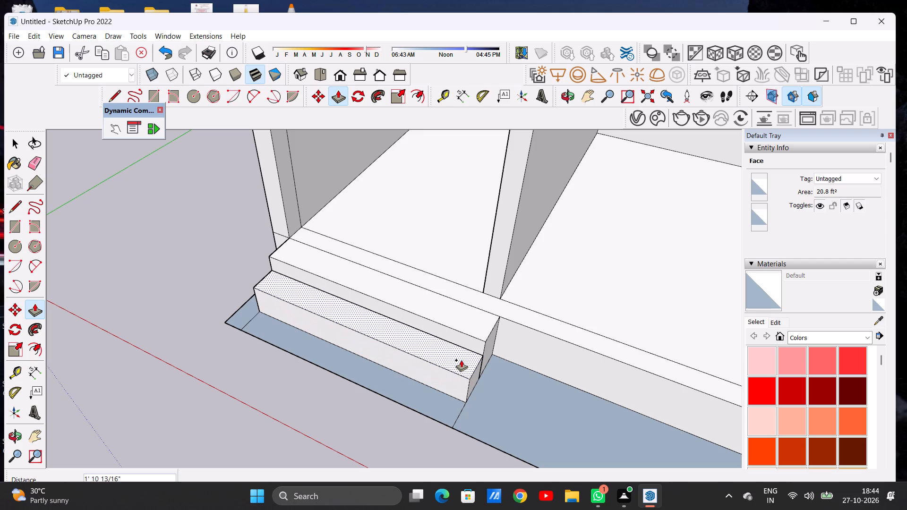
pyautogui.click(462, 357)
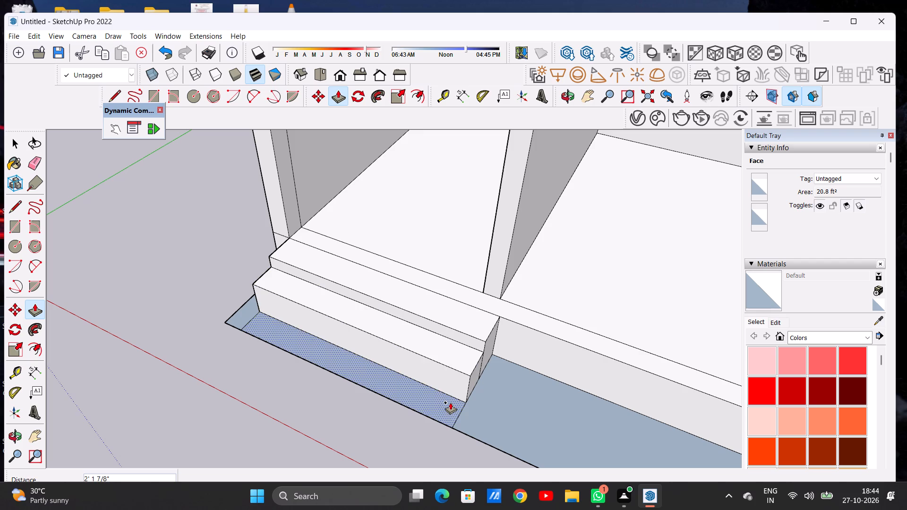
pyautogui.click(450, 402)
pyautogui.click(452, 385)
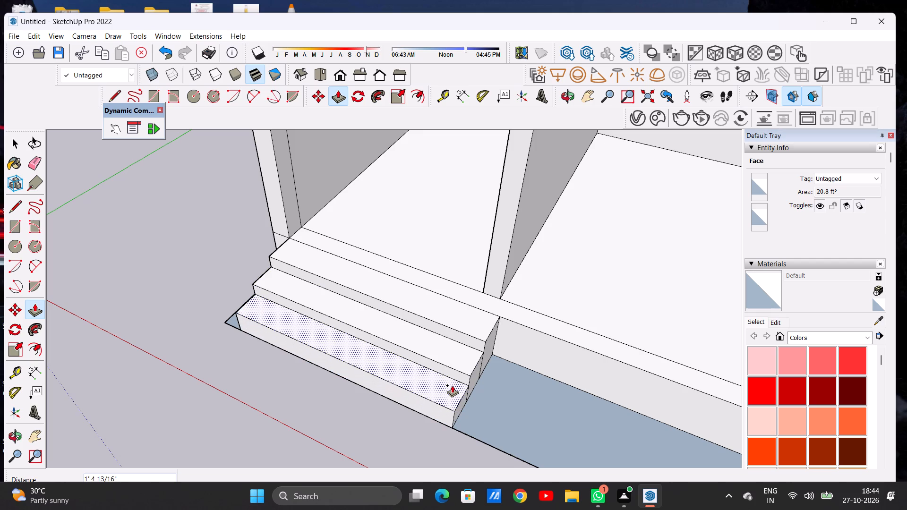
pyautogui.press('space')
# Extrude the base's front face below the left wall forward about 5' 1 1/4" to form a side block flush with the lowest step.
pyautogui.scroll(-9, 459, 347)
pyautogui.moveTo(424, 357); pyautogui.dragTo(532, 292, button='middle')
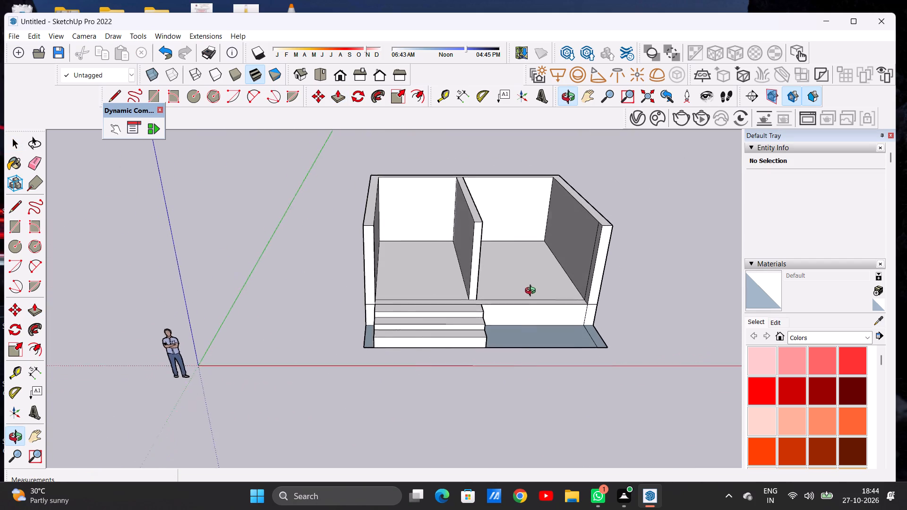
pyautogui.moveTo(532, 292); pyautogui.dragTo(530, 288, button='middle')
pyautogui.scroll(4, 360, 362)
pyautogui.moveTo(350, 339); pyautogui.dragTo(444, 351, button='middle')
pyautogui.scroll(5, 390, 299)
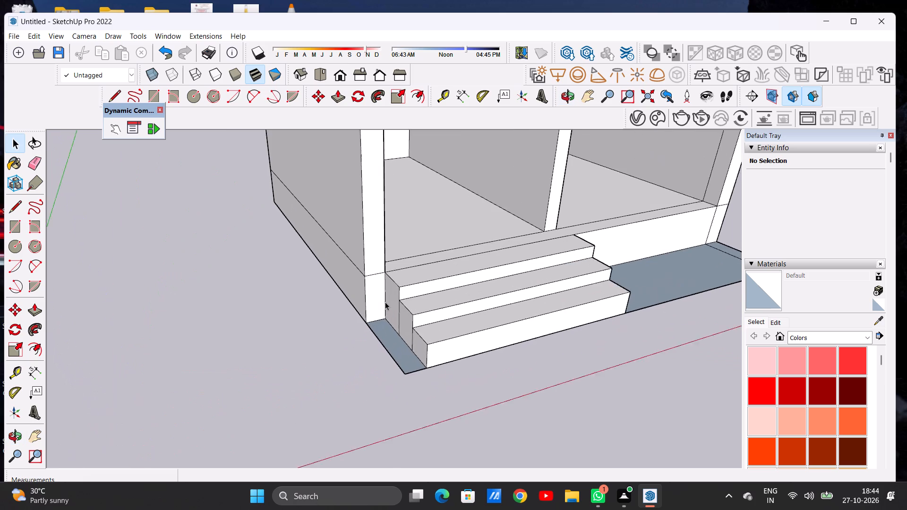
pyautogui.scroll(-1, 385, 302)
pyautogui.scroll(1, 385, 302)
pyautogui.press('p')
pyautogui.scroll(4, 377, 295)
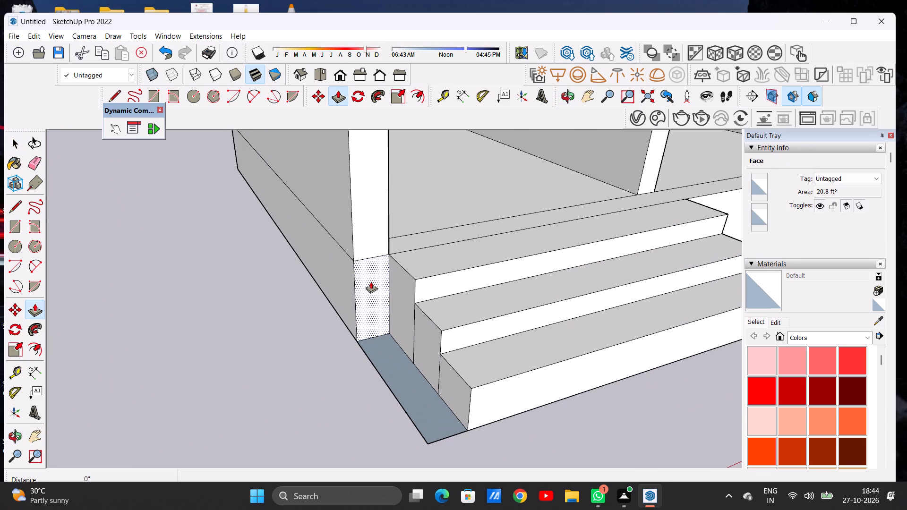
pyautogui.click(371, 281)
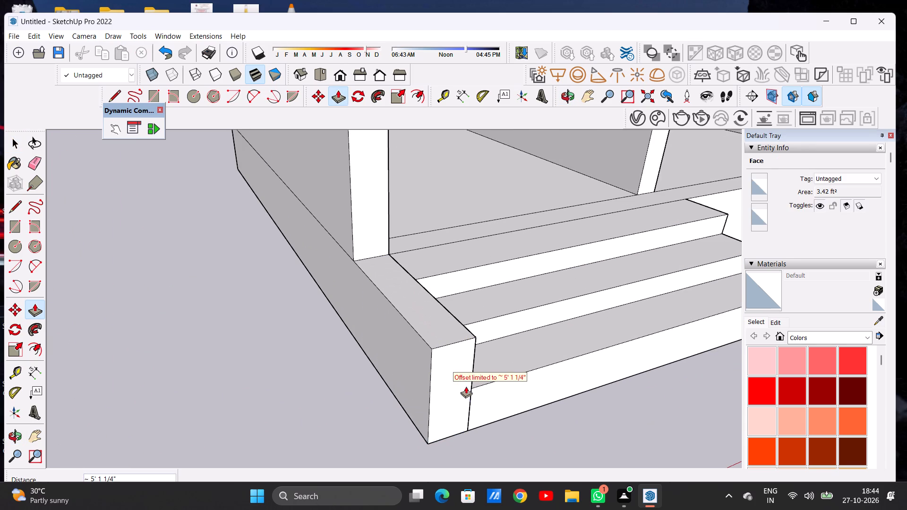
pyautogui.click(470, 402)
pyautogui.press('space')
# Examine the new steps and side block from the front, close up and from a distance.
pyautogui.scroll(-3, 408, 345)
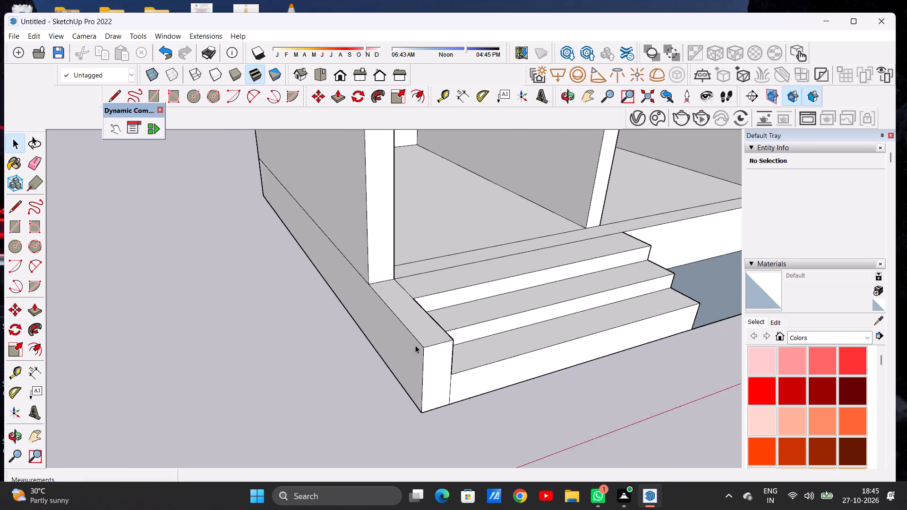
pyautogui.scroll(-4, 415, 345)
pyautogui.moveTo(481, 345); pyautogui.dragTo(361, 318, button='middle')
pyautogui.scroll(-6, 396, 327)
pyautogui.moveTo(409, 348); pyautogui.dragTo(413, 329, button='middle')
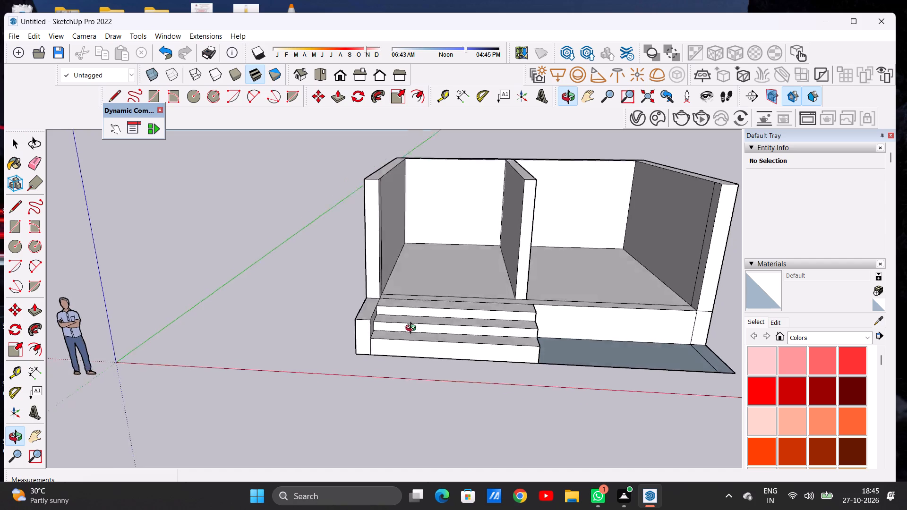
pyautogui.moveTo(413, 329); pyautogui.dragTo(419, 300, button='middle')
pyautogui.scroll(7, 377, 306)
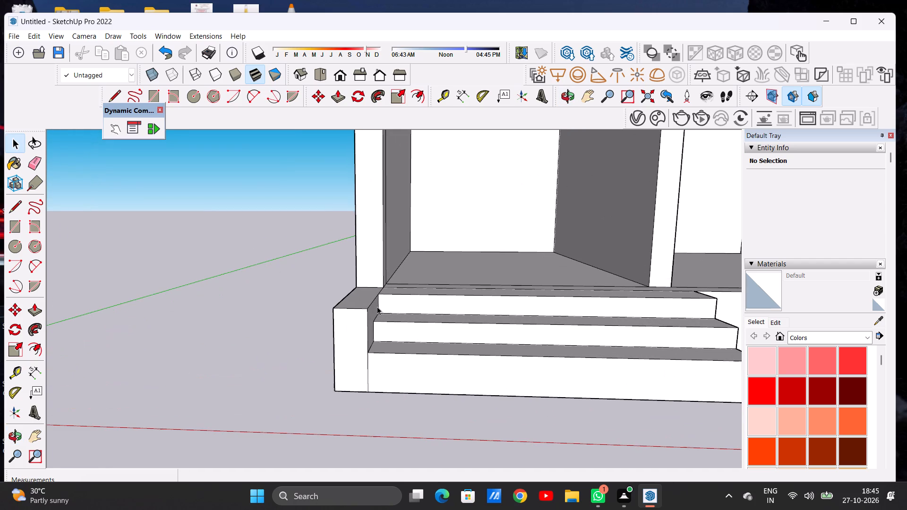
pyautogui.scroll(-4, 363, 315)
pyautogui.scroll(1, 366, 314)
pyautogui.scroll(-3, 366, 314)
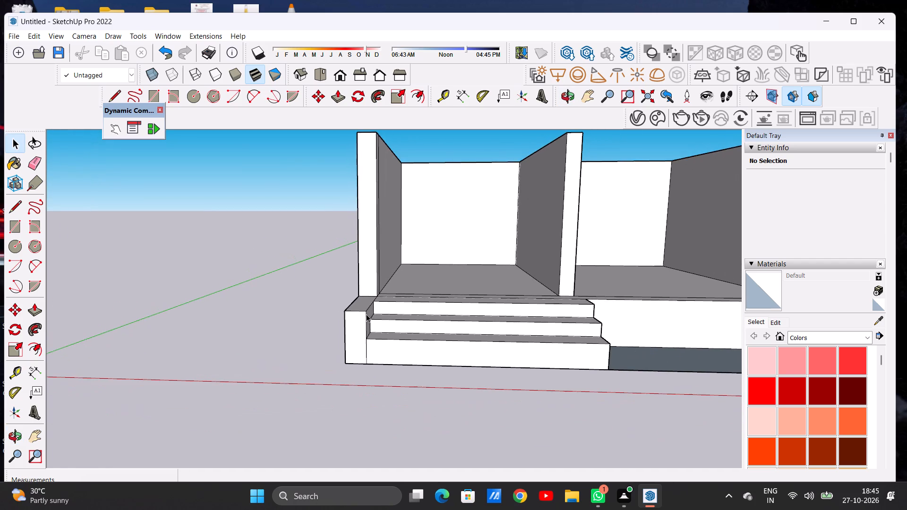
pyautogui.scroll(-3, 368, 314)
pyautogui.scroll(-4, 417, 302)
pyautogui.moveTo(443, 318); pyautogui.dragTo(427, 361, button='middle')
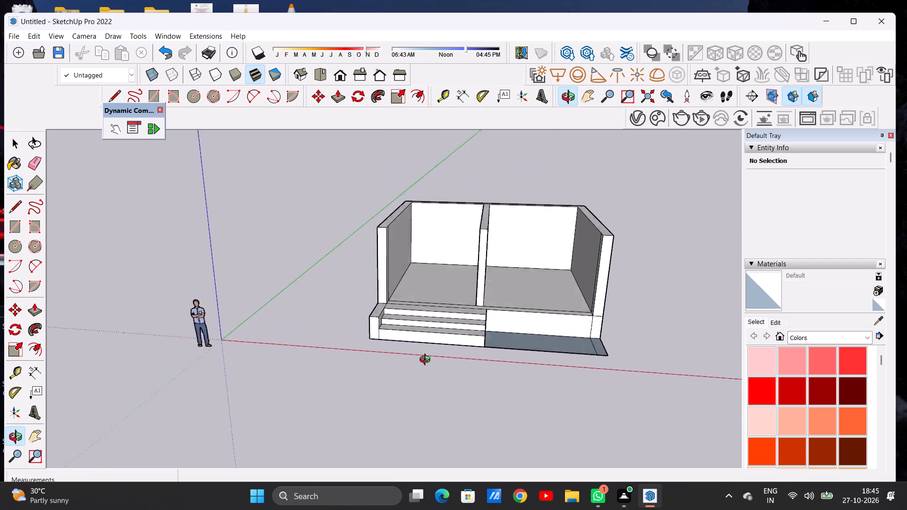
pyautogui.moveTo(427, 361); pyautogui.dragTo(443, 374, button='middle')
# Copy the strip's flat rectangle beside the steps about 17' along the red axis, clear of the building.
pyautogui.scroll(-4, 348, 310)
pyautogui.scroll(4, 527, 327)
pyautogui.moveTo(495, 316); pyautogui.dragTo(486, 354, button='middle')
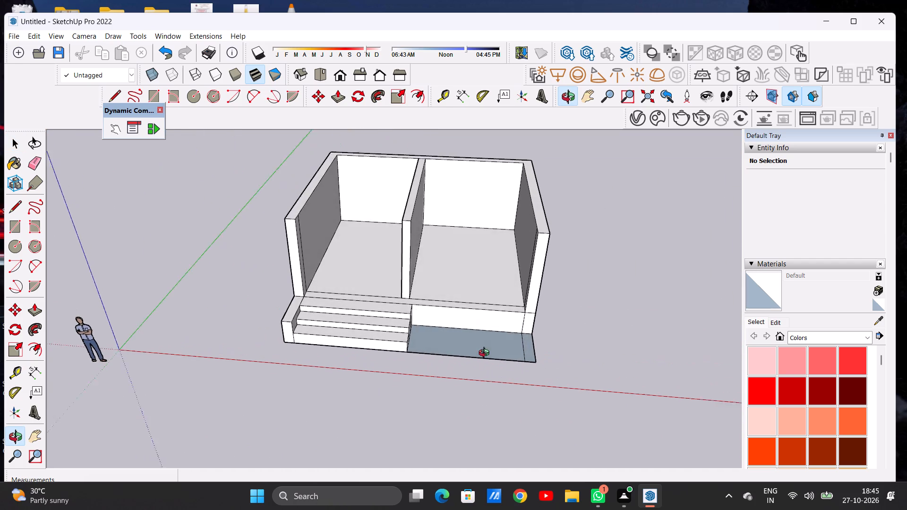
pyautogui.moveTo(486, 354); pyautogui.dragTo(497, 379, button='middle')
pyautogui.scroll(7, 496, 342)
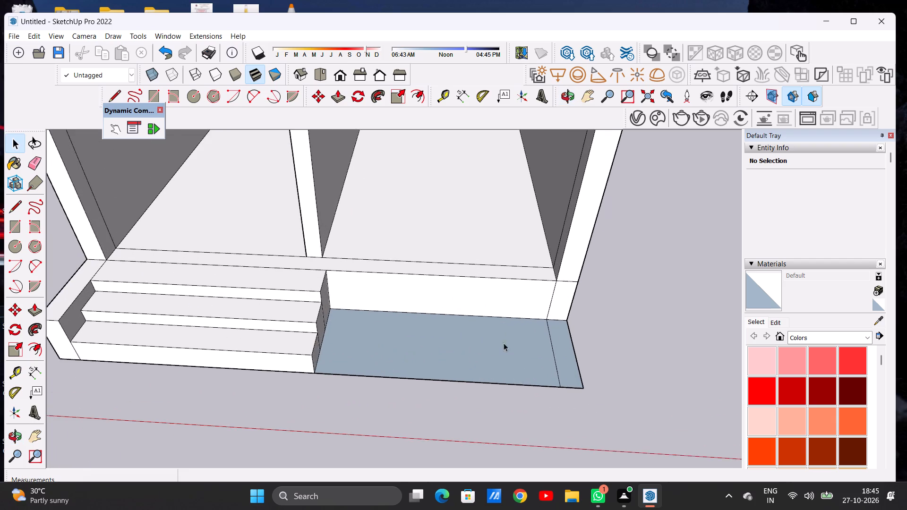
pyautogui.moveTo(542, 346); pyautogui.dragTo(488, 316, button='middle')
pyautogui.scroll(-5, 506, 319)
pyautogui.moveTo(556, 340); pyautogui.dragTo(555, 311, button='middle')
pyautogui.moveTo(494, 335); pyautogui.dragTo(535, 380, button='middle')
pyautogui.scroll(7, 536, 356)
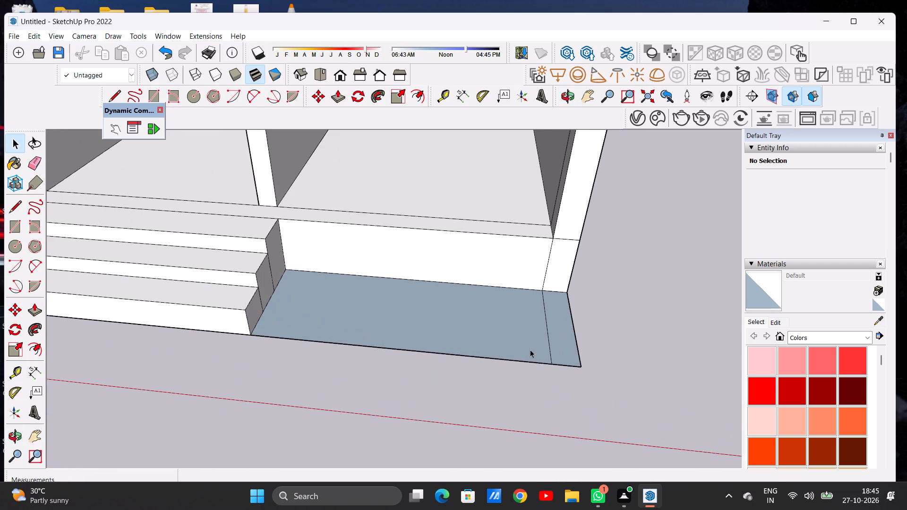
pyautogui.doubleClick(515, 348)
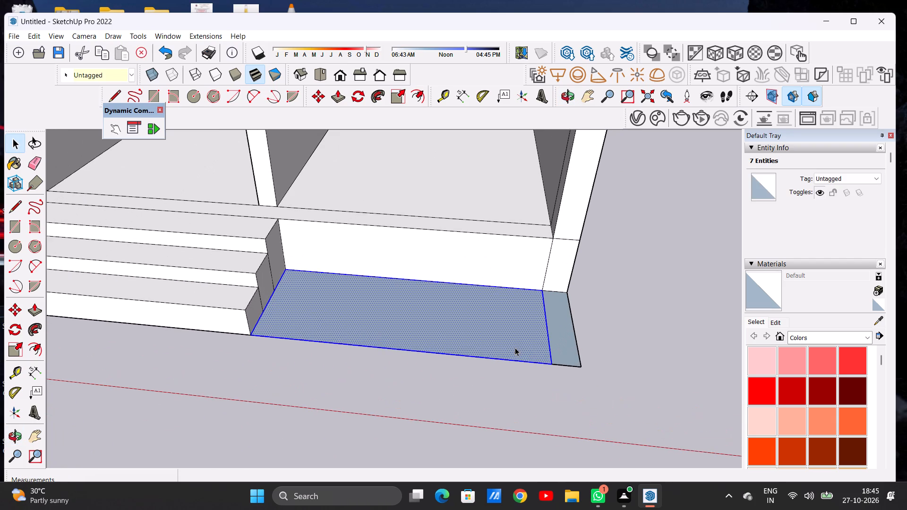
pyautogui.press('m')
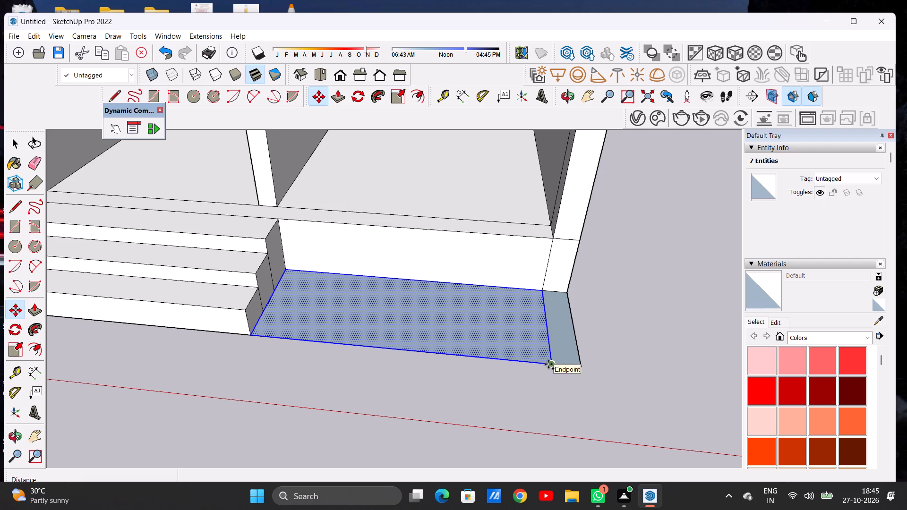
pyautogui.click(548, 364)
pyautogui.scroll(-15, 464, 368)
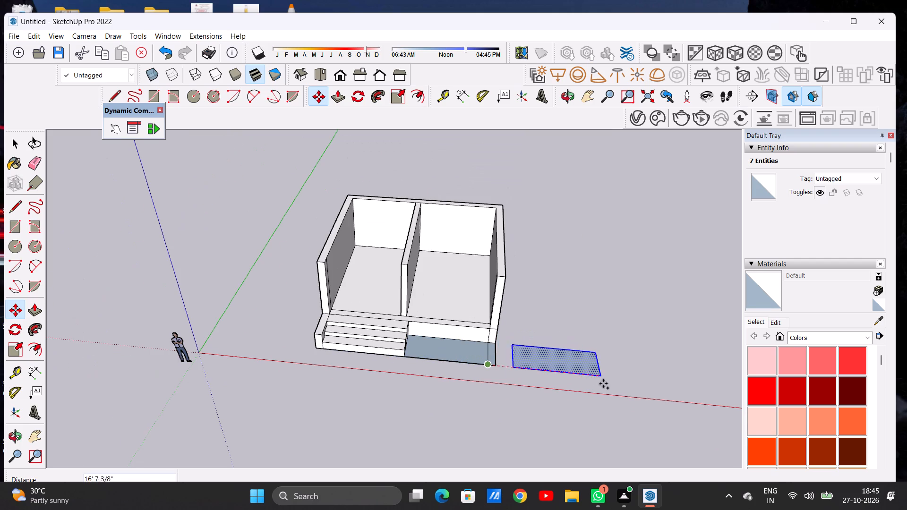
pyautogui.click(605, 377)
pyautogui.press('space')
pyautogui.click(623, 358)
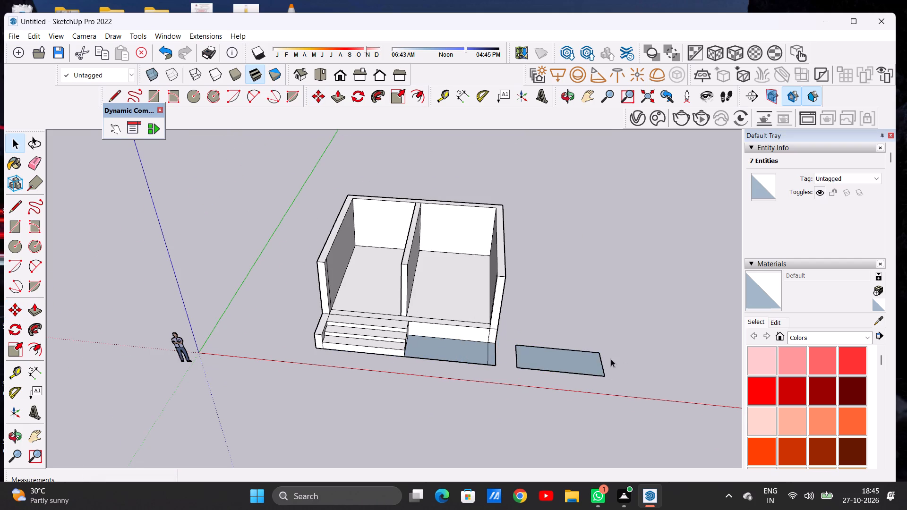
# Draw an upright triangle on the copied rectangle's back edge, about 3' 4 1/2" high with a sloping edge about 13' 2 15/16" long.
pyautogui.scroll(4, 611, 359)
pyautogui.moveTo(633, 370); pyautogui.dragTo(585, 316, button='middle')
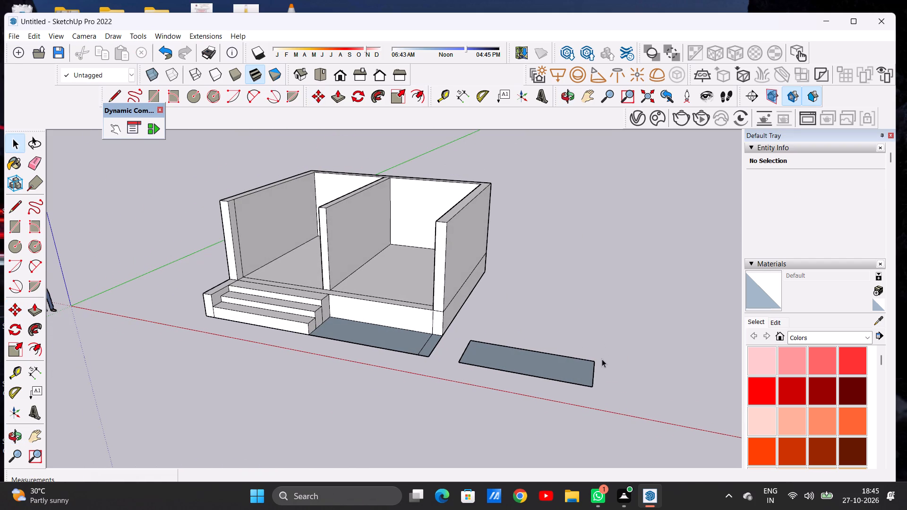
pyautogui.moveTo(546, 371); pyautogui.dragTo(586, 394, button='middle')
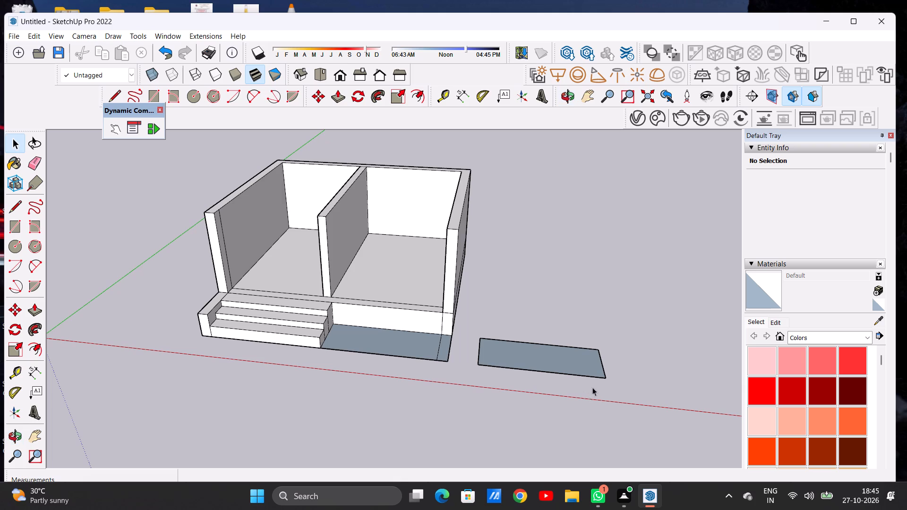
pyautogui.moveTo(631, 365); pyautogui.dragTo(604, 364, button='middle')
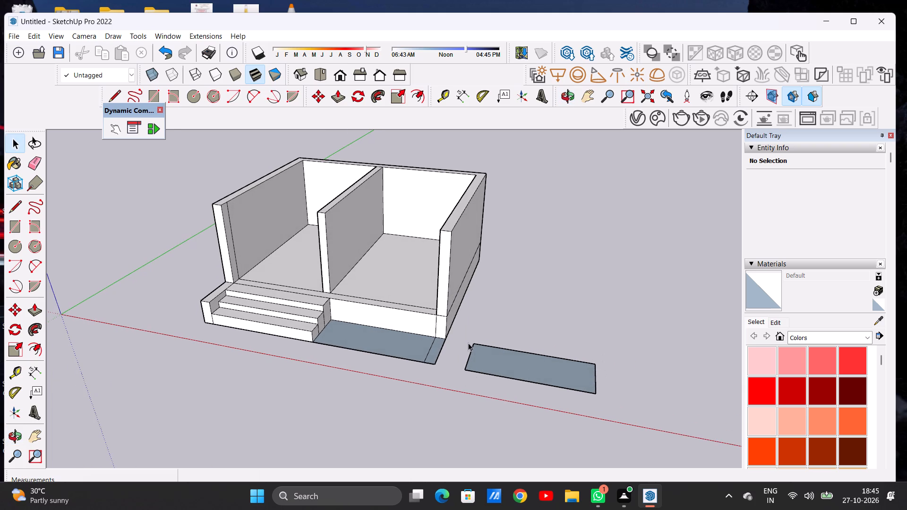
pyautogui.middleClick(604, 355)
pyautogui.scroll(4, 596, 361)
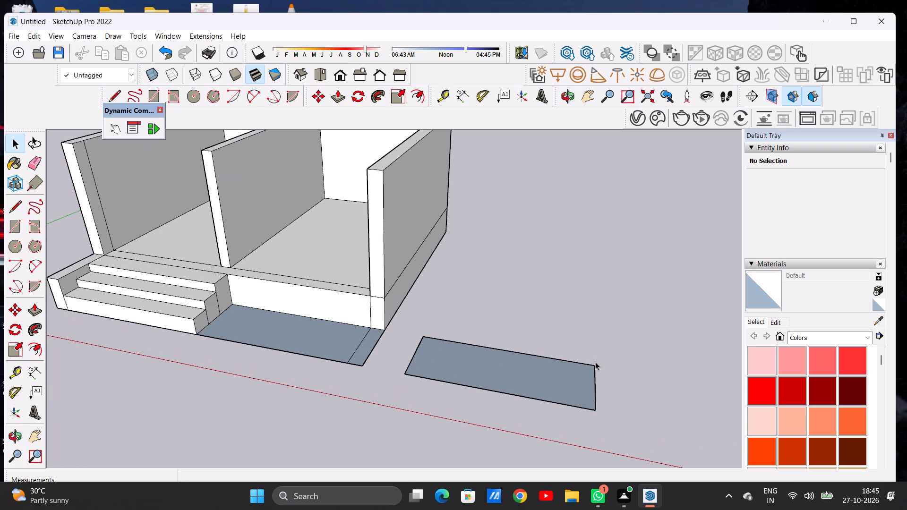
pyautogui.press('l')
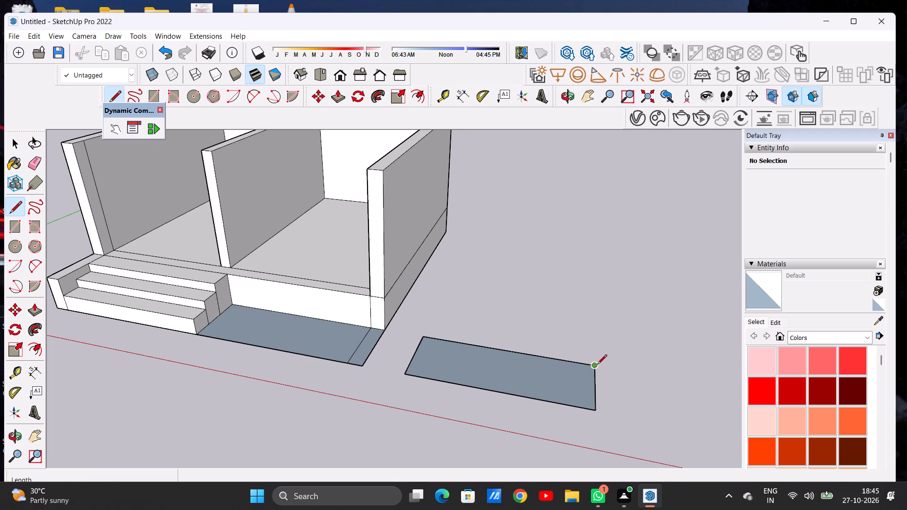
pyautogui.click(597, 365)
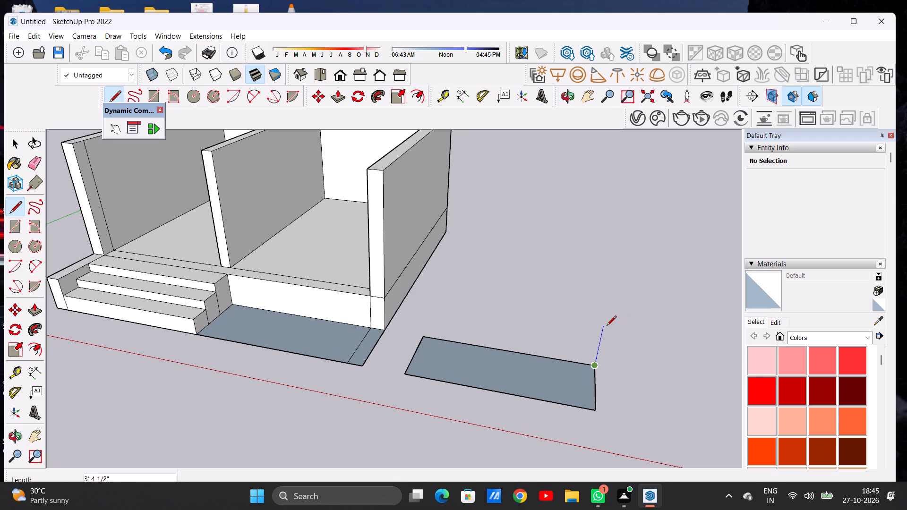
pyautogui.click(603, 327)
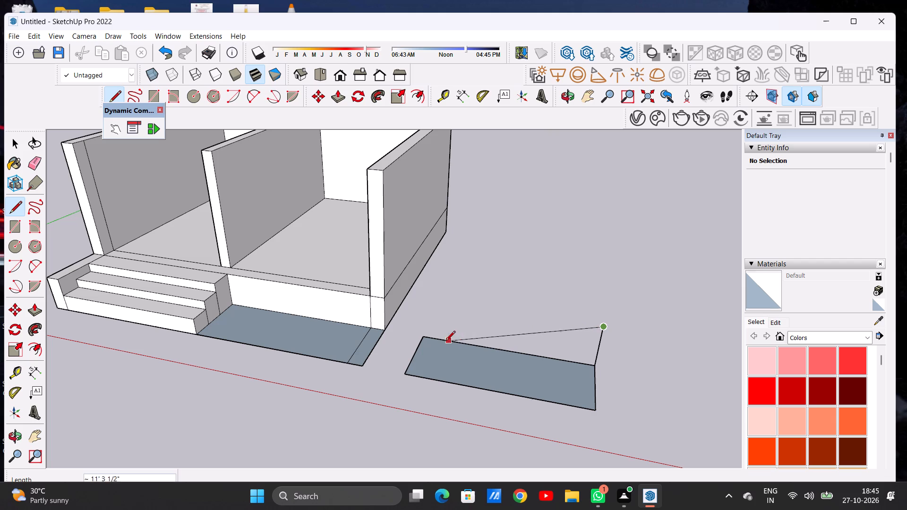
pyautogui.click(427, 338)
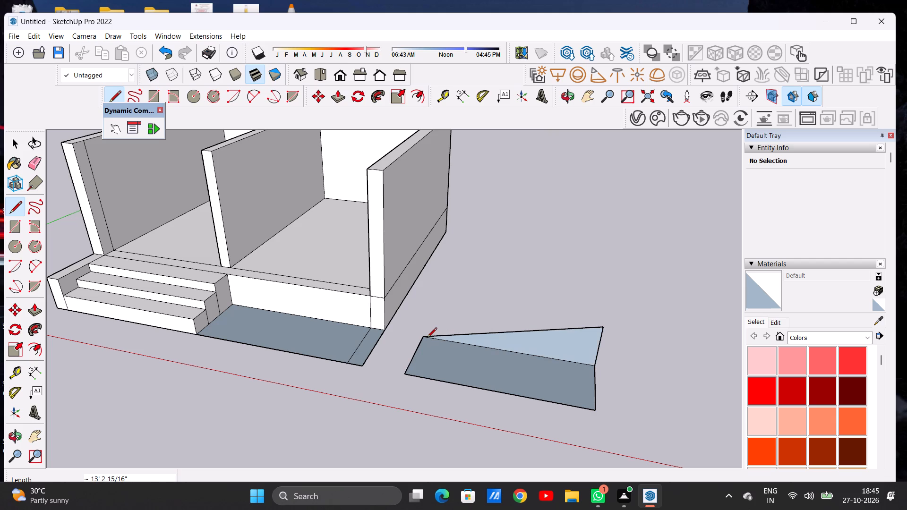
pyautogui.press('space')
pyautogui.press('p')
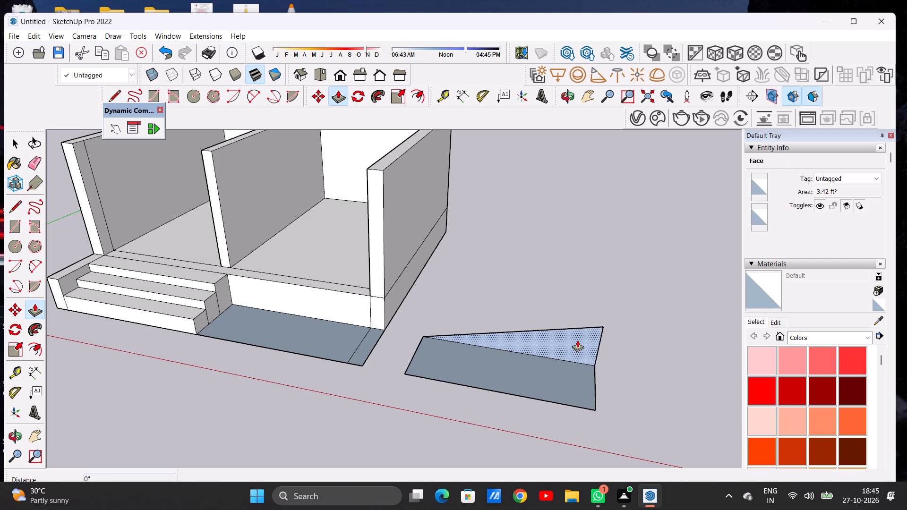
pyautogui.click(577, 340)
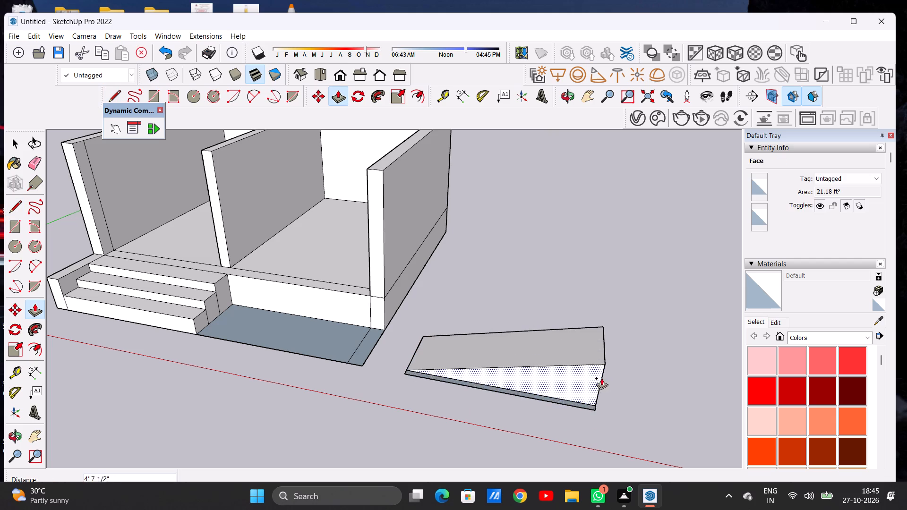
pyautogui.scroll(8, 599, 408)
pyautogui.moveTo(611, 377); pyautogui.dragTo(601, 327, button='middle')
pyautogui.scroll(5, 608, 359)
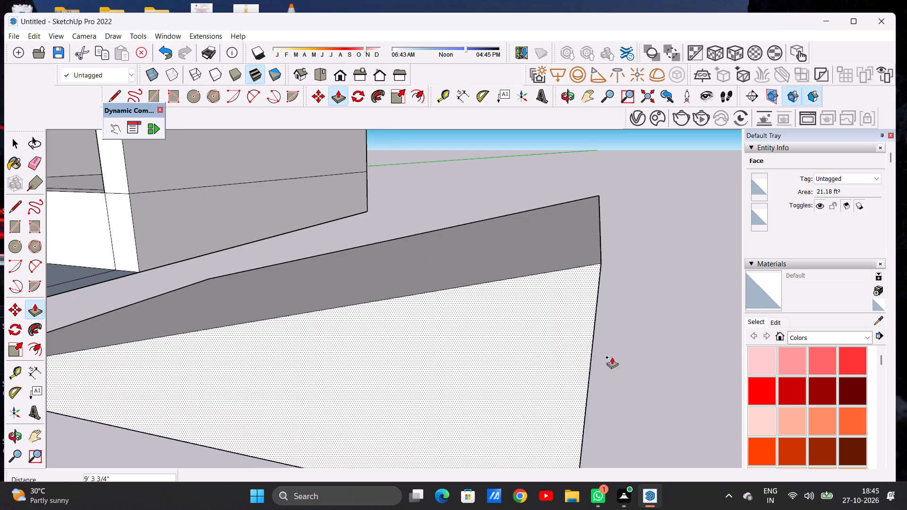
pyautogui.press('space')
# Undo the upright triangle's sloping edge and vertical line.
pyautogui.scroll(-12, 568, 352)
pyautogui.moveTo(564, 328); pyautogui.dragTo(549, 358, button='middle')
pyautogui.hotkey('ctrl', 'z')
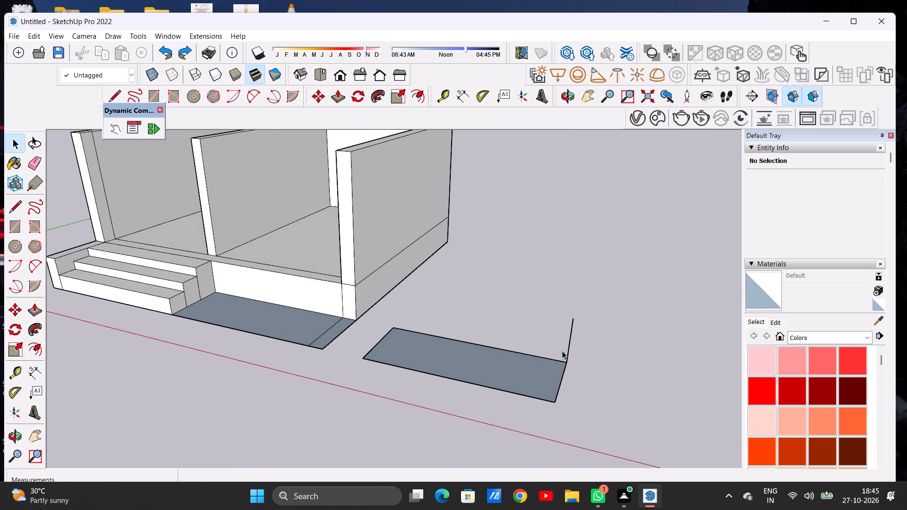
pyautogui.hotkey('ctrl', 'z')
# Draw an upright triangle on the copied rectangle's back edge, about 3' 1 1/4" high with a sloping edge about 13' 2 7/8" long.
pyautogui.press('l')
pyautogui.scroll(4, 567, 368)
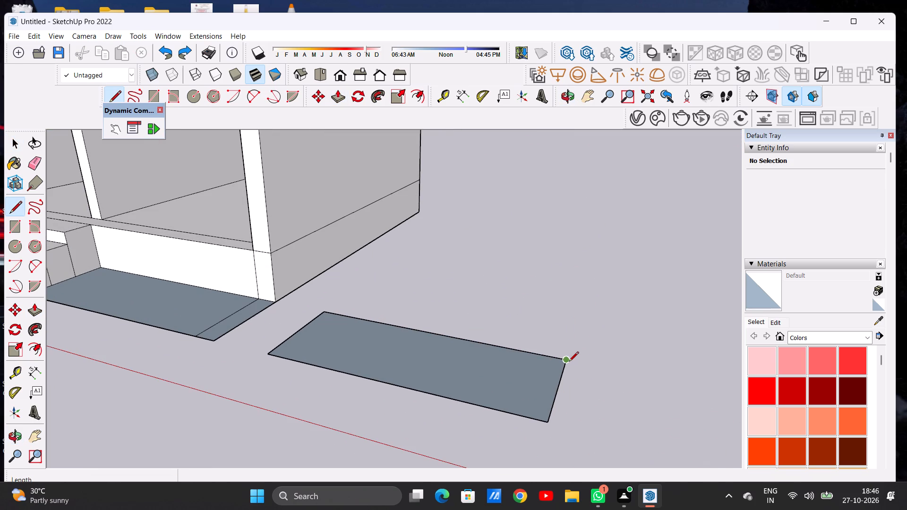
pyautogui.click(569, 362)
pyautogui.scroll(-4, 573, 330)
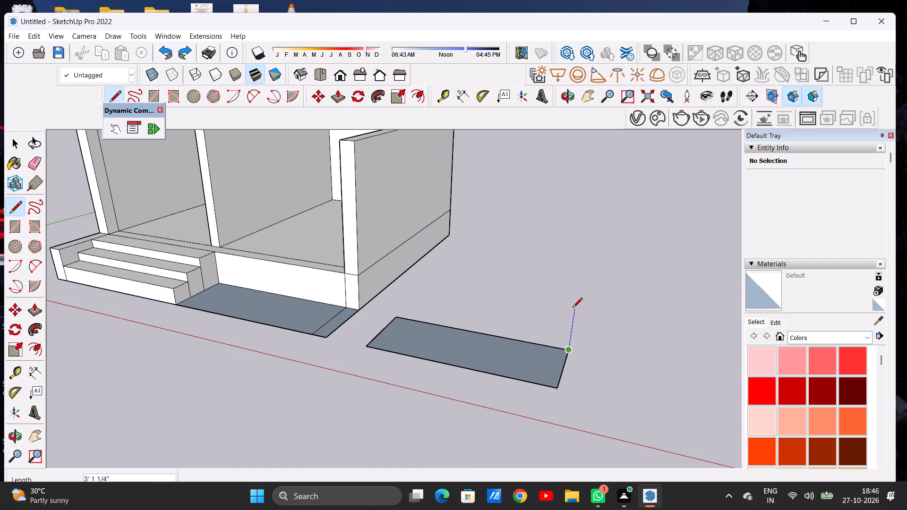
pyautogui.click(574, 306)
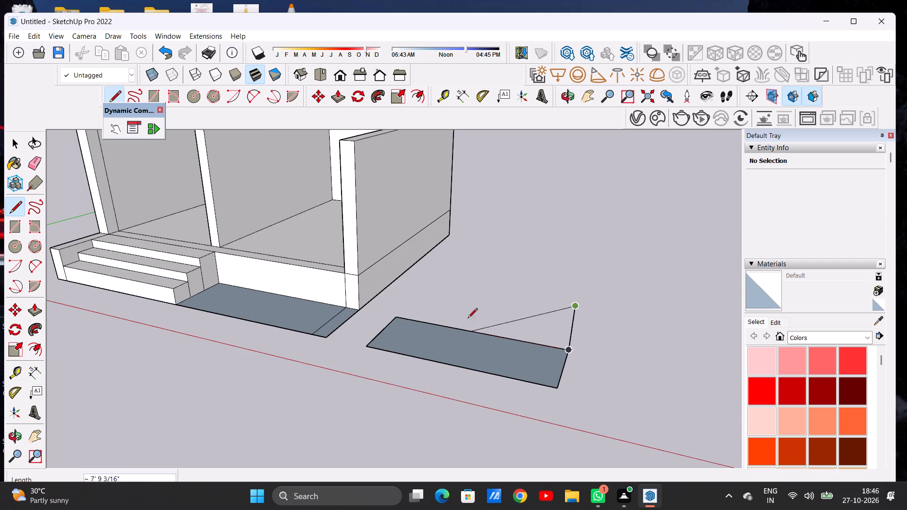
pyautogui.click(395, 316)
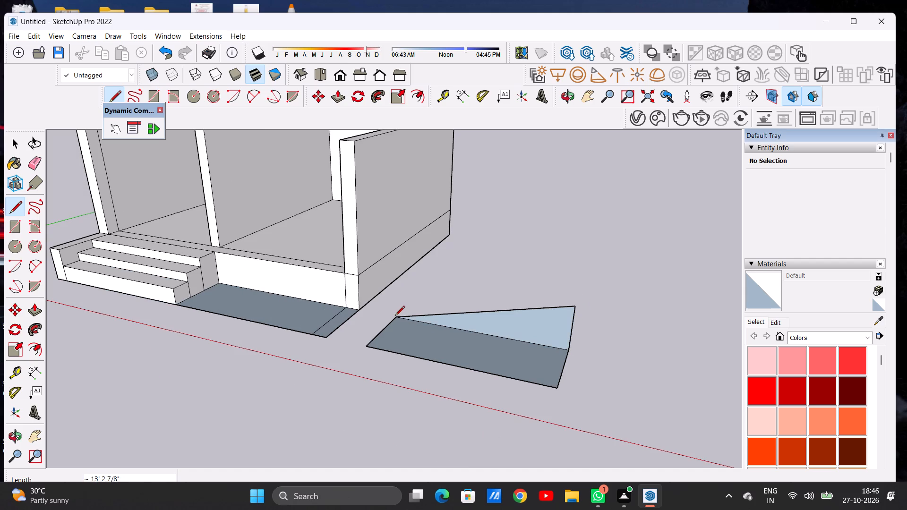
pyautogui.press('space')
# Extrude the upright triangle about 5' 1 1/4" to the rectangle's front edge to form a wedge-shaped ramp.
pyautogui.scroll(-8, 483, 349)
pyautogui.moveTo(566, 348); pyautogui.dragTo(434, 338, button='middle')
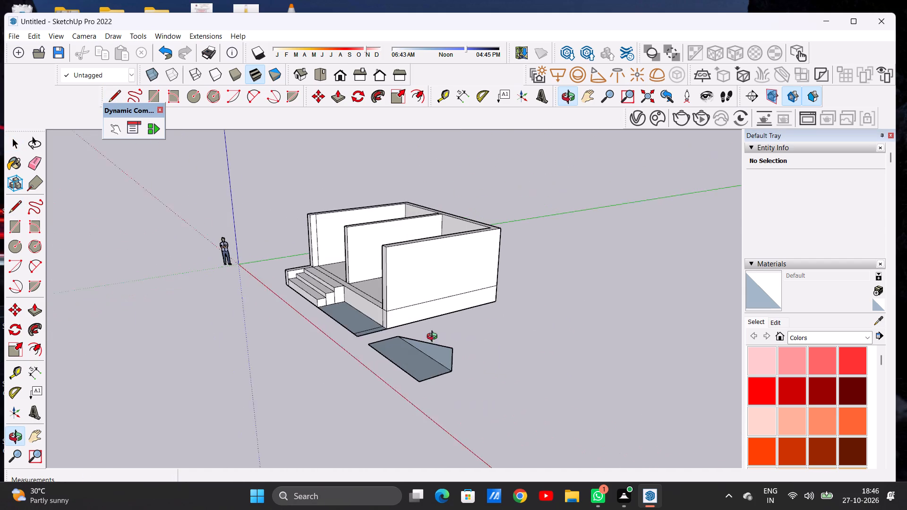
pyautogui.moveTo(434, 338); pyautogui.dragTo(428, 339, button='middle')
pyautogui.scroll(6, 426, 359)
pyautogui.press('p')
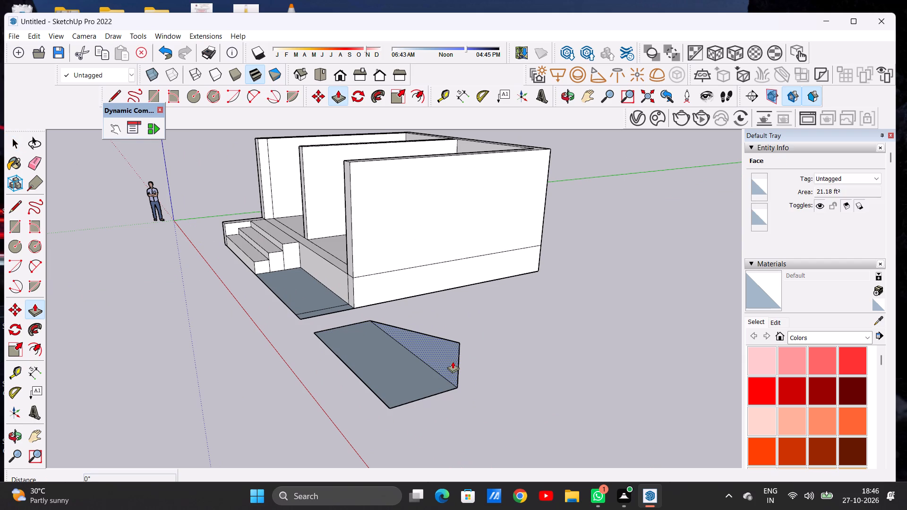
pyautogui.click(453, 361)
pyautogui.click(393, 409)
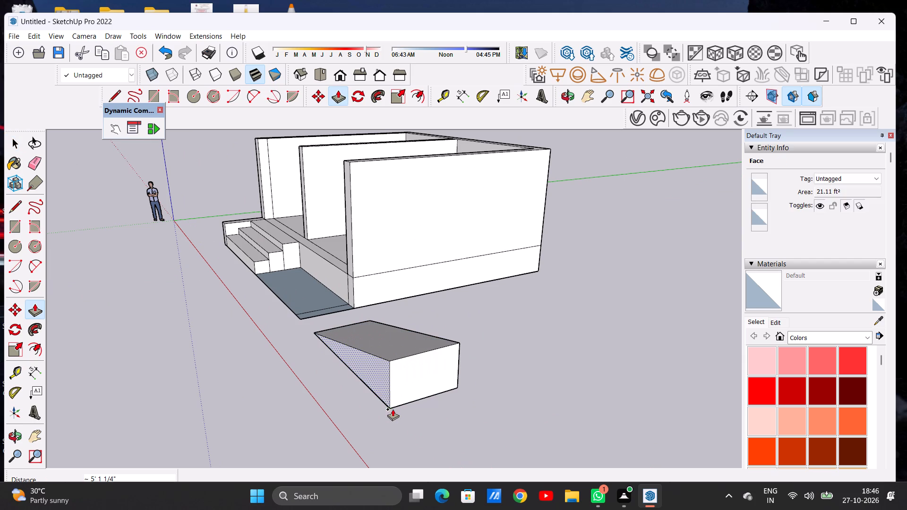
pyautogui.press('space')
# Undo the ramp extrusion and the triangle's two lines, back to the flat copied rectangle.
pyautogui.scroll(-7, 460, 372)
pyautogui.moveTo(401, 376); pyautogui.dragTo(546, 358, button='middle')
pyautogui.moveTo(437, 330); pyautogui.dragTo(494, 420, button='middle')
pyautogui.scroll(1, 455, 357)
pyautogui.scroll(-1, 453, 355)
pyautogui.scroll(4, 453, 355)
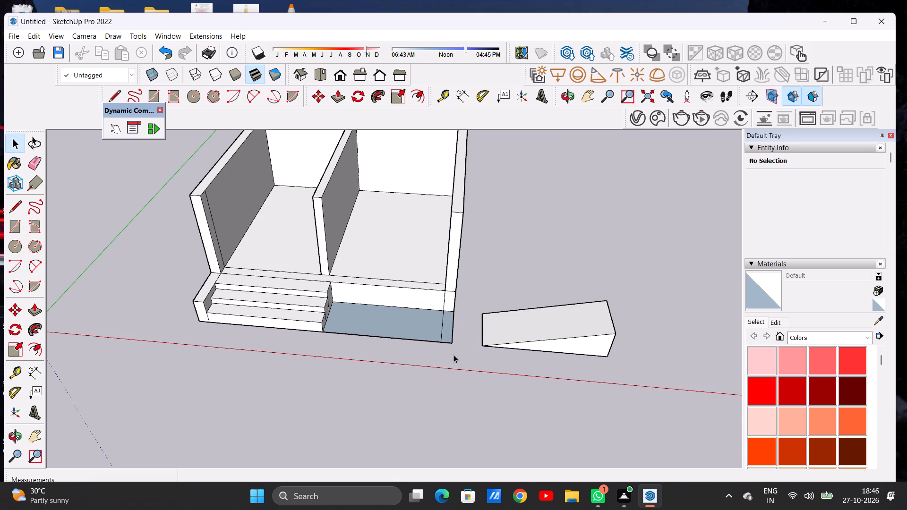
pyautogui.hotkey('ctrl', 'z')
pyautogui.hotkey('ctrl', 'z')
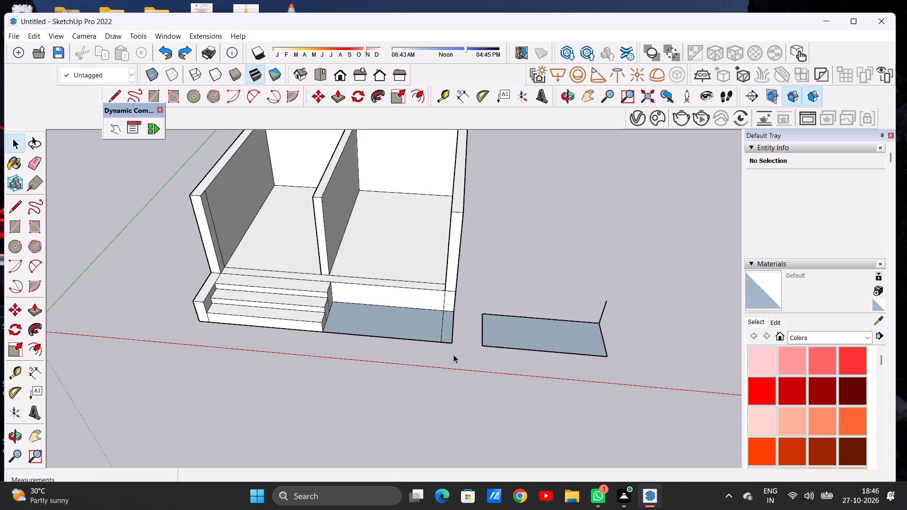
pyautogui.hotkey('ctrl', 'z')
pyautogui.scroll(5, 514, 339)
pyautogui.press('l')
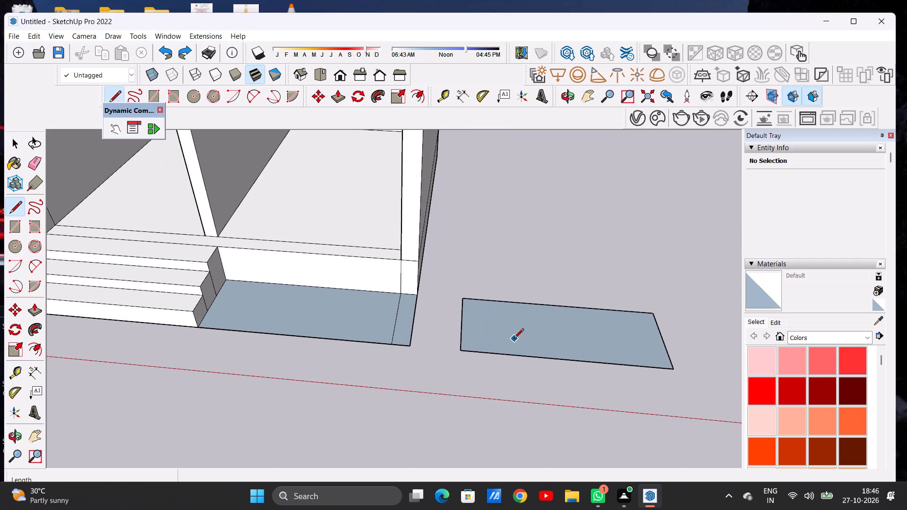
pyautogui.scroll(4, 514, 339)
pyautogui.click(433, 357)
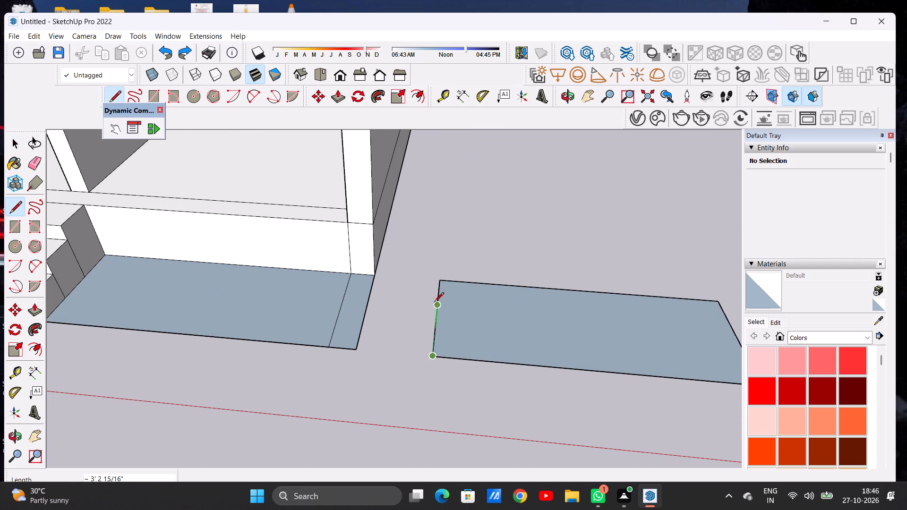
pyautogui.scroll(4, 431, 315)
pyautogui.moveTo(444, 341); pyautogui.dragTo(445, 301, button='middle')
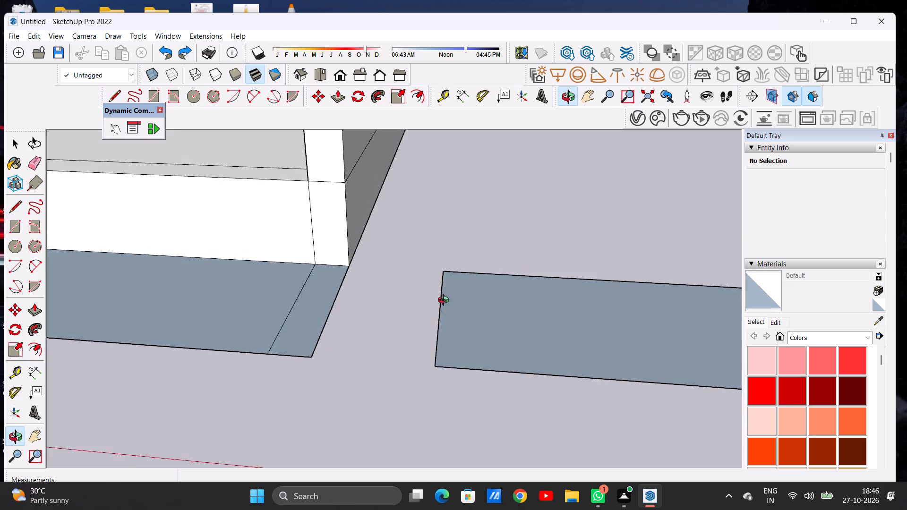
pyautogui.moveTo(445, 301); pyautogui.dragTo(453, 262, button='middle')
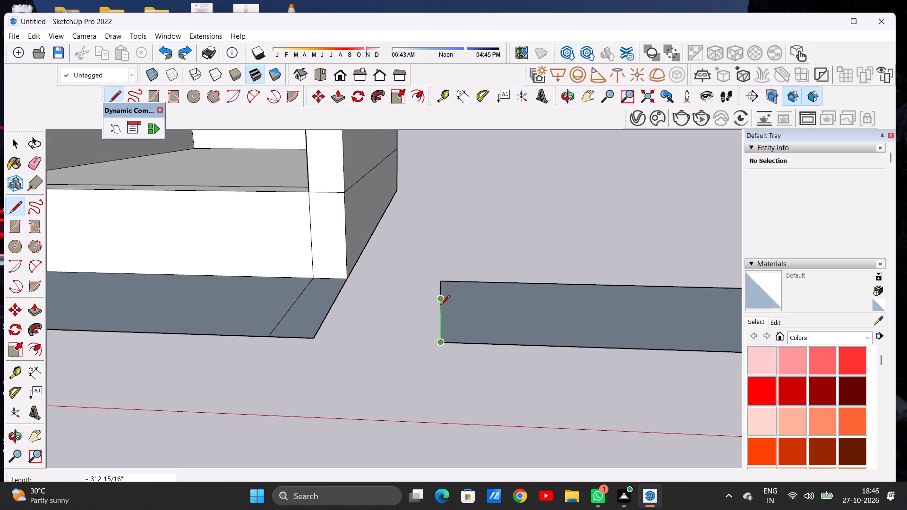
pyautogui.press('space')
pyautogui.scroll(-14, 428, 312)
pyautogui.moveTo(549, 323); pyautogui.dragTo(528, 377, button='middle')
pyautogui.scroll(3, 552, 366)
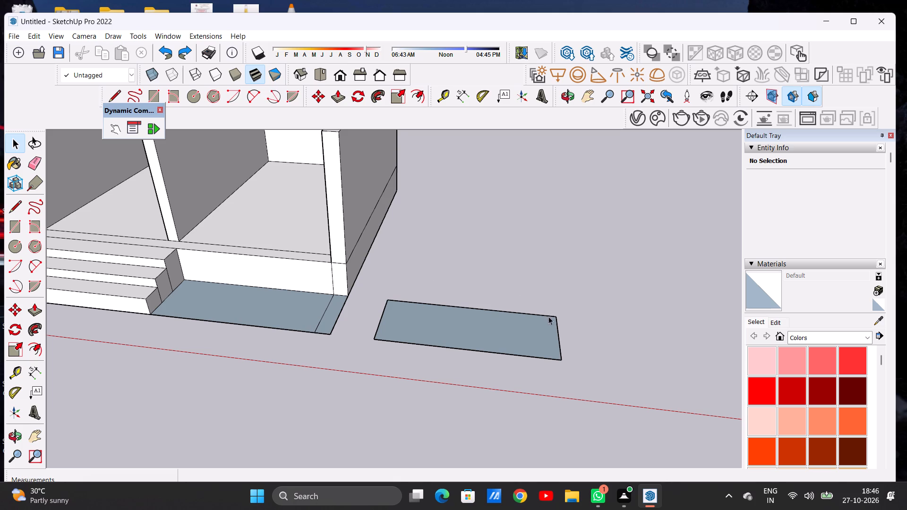
# Draw an upright triangle on the copied rectangle's front edge, with a sloping top edge about 13' 2 1/8" long.
pyautogui.scroll(-7, 493, 290)
pyautogui.moveTo(479, 296); pyautogui.dragTo(488, 382, button='middle')
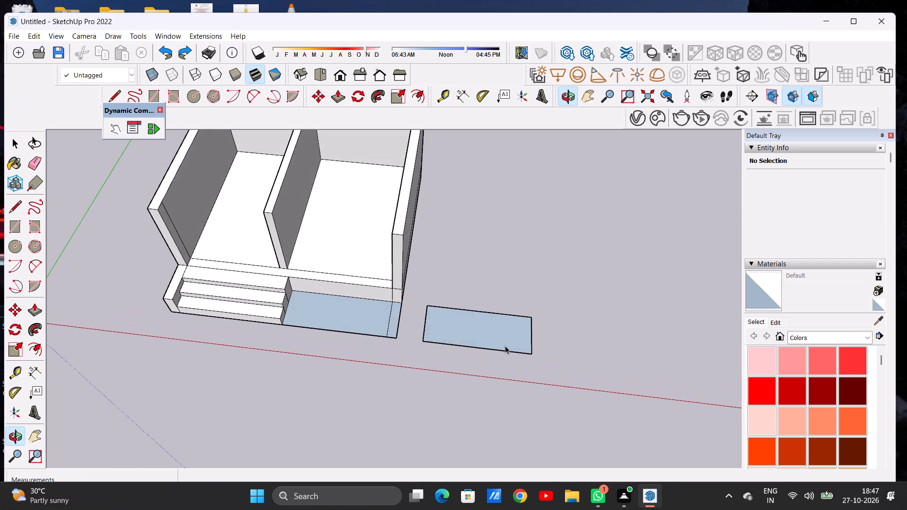
pyautogui.scroll(3, 500, 337)
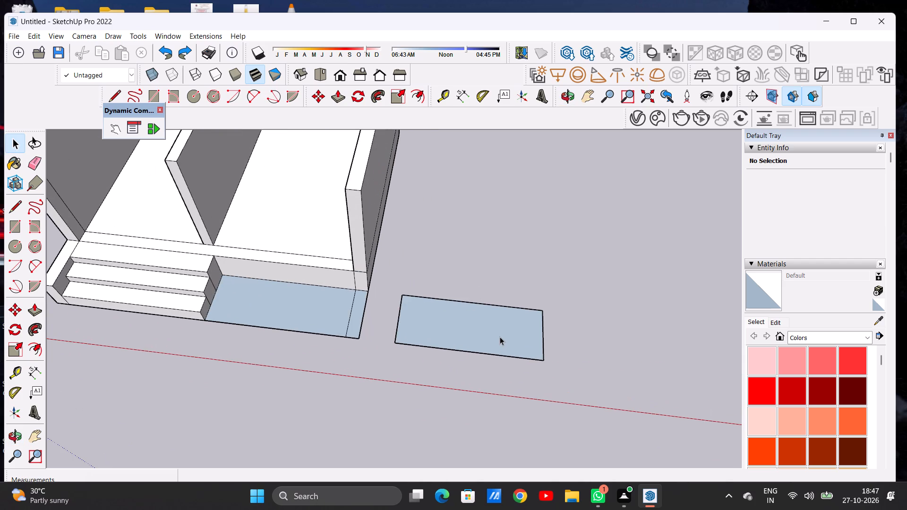
pyautogui.press('l')
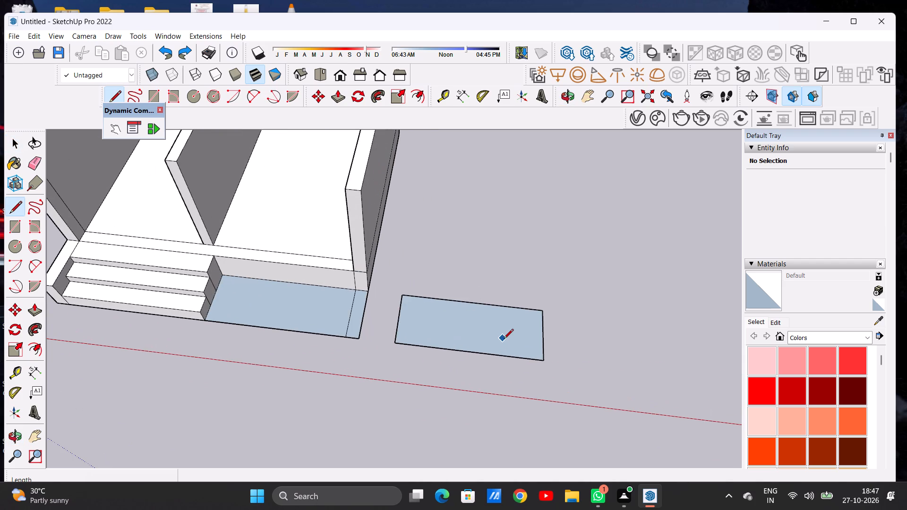
pyautogui.click(541, 363)
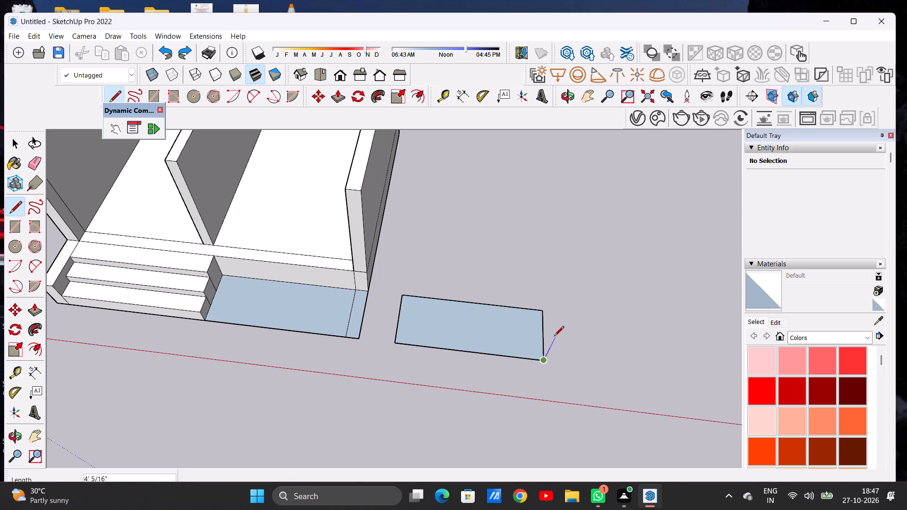
pyautogui.click(552, 343)
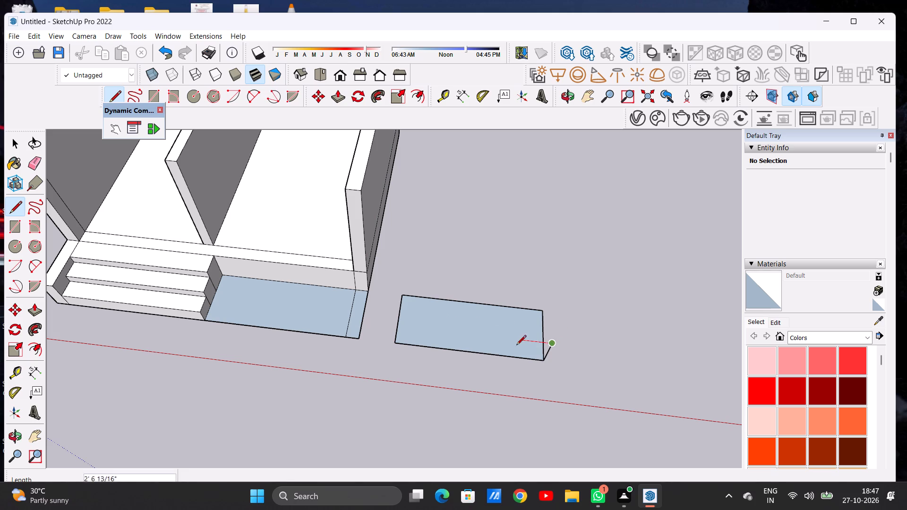
pyautogui.click(395, 344)
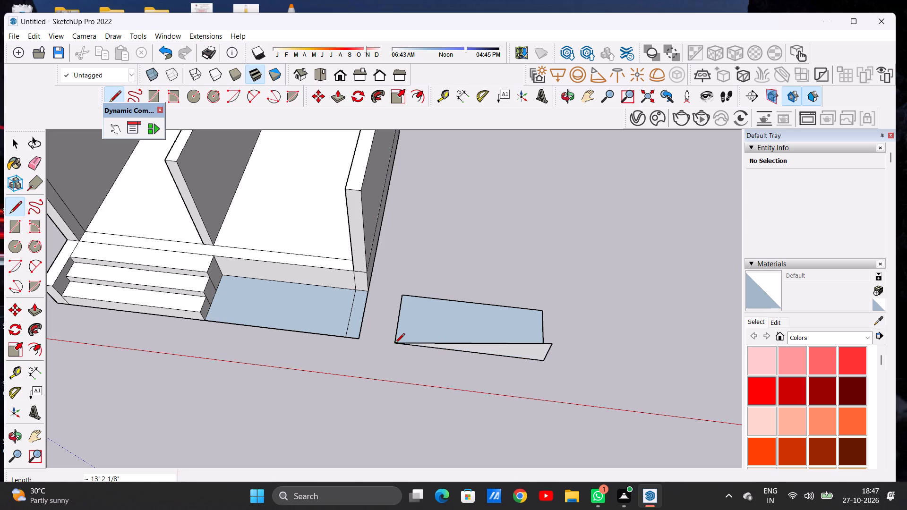
pyautogui.press('space')
# Extrude the upright triangle about 5' 1 1/4" across to the rectangle's back edge to form a wedge-shaped ramp.
pyautogui.scroll(-5, 474, 334)
pyautogui.moveTo(556, 336); pyautogui.dragTo(368, 323, button='middle')
pyautogui.moveTo(467, 364); pyautogui.dragTo(342, 326, button='middle')
pyautogui.scroll(-4, 424, 338)
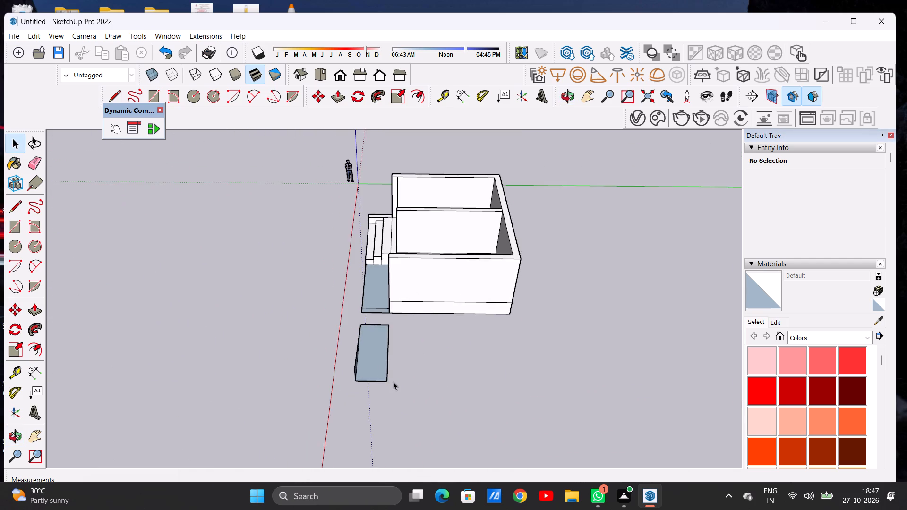
pyautogui.moveTo(393, 382); pyautogui.dragTo(362, 310, button='middle')
pyautogui.scroll(3, 351, 323)
pyautogui.scroll(-1, 351, 323)
pyautogui.scroll(6, 350, 323)
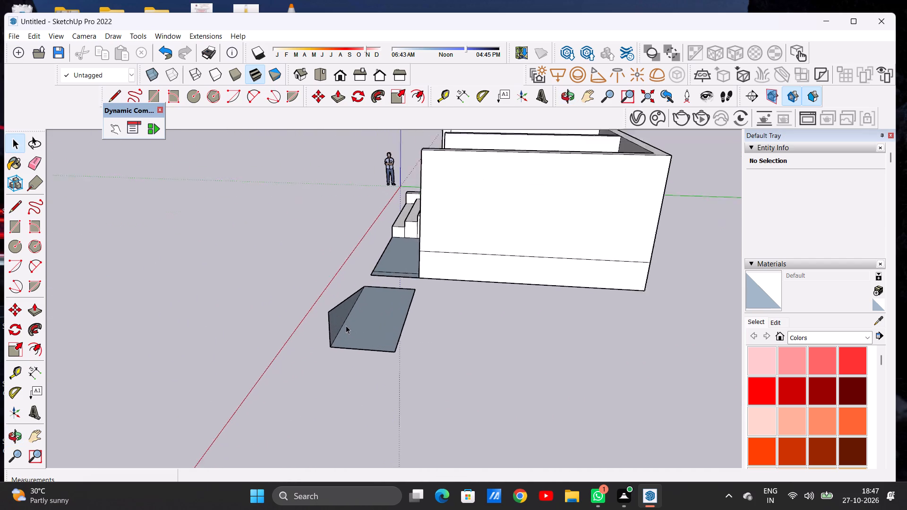
pyautogui.scroll(4, 346, 325)
pyautogui.press('p')
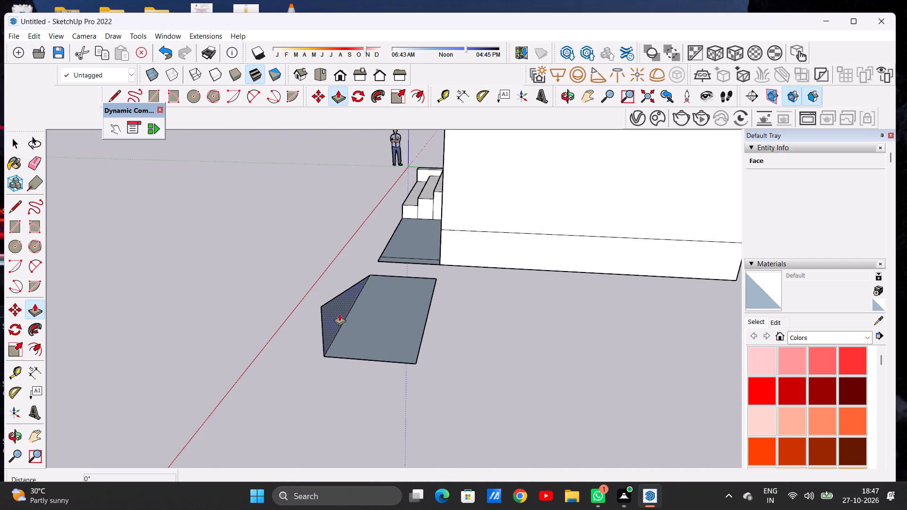
pyautogui.click(339, 314)
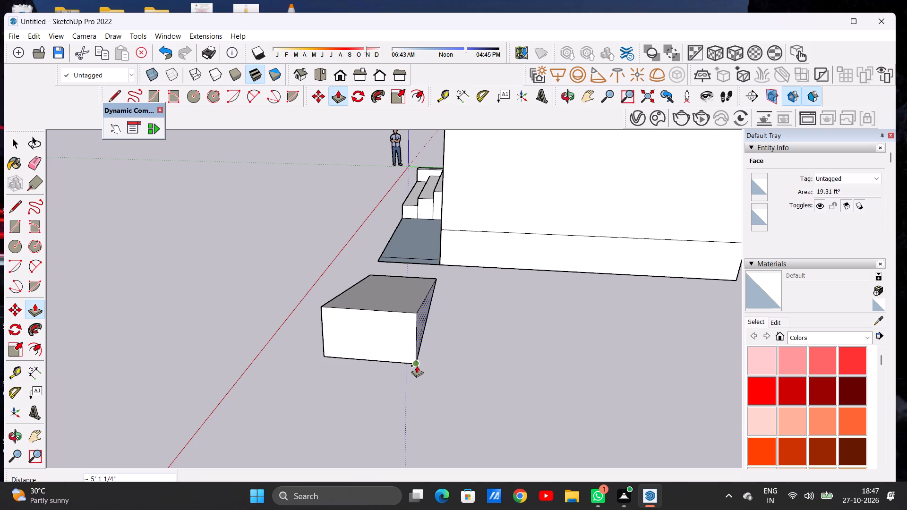
pyautogui.click(417, 365)
pyautogui.press('space')
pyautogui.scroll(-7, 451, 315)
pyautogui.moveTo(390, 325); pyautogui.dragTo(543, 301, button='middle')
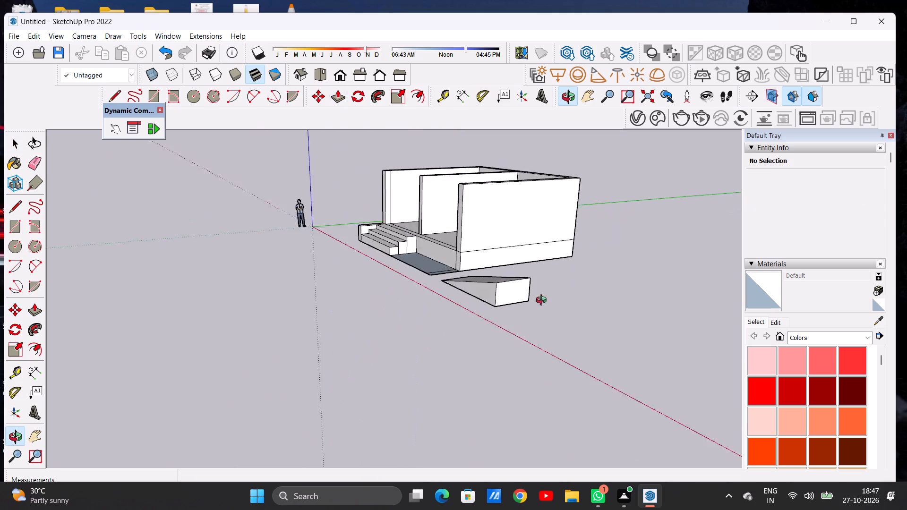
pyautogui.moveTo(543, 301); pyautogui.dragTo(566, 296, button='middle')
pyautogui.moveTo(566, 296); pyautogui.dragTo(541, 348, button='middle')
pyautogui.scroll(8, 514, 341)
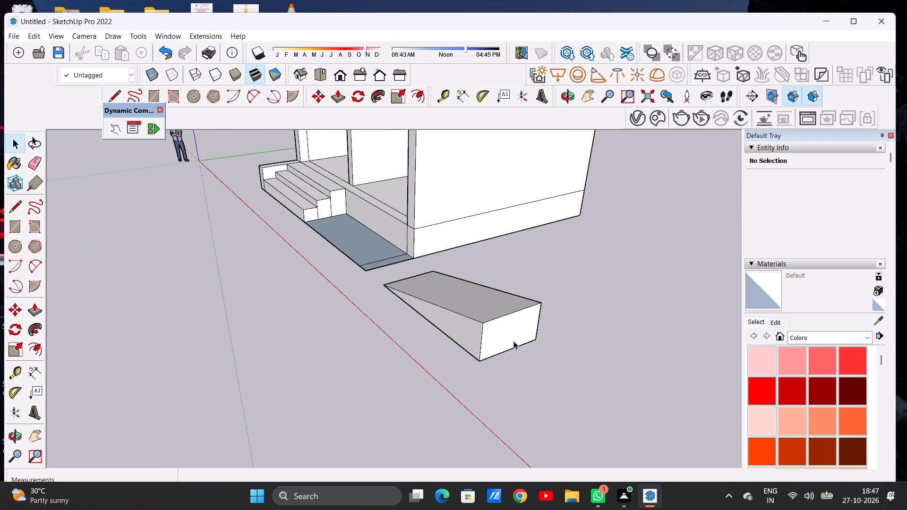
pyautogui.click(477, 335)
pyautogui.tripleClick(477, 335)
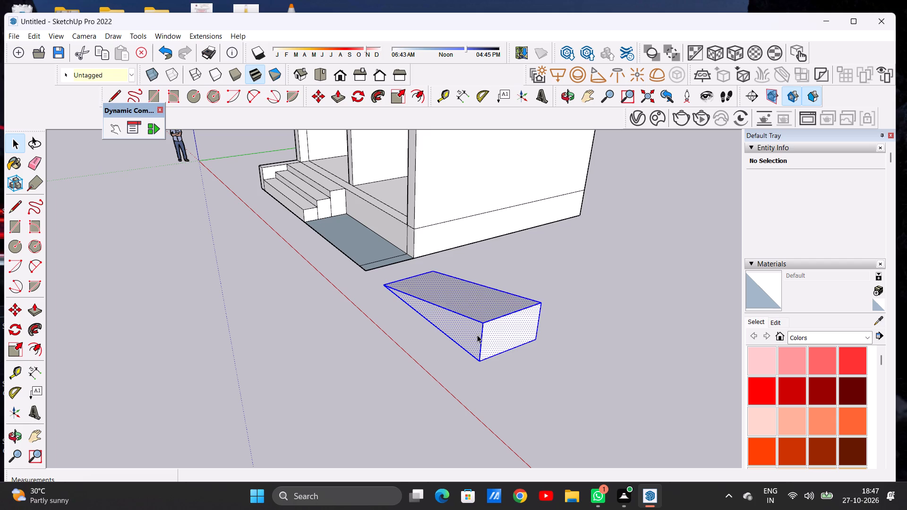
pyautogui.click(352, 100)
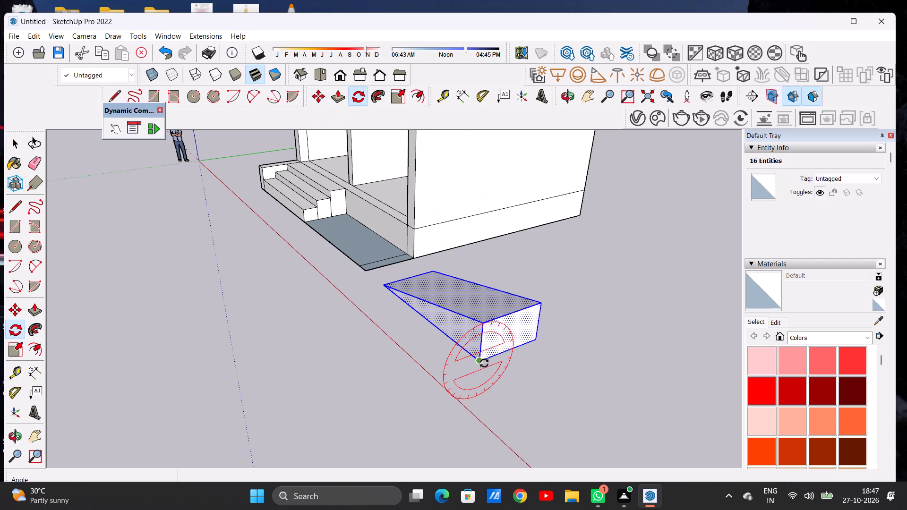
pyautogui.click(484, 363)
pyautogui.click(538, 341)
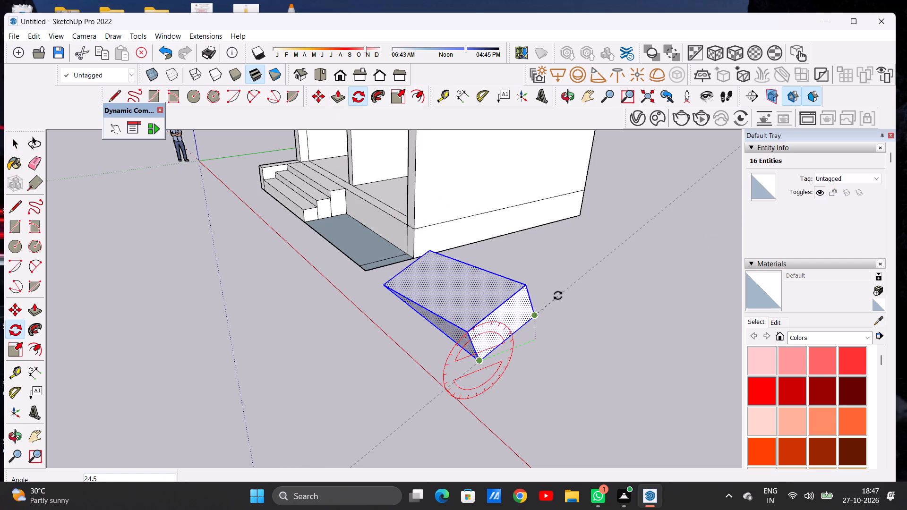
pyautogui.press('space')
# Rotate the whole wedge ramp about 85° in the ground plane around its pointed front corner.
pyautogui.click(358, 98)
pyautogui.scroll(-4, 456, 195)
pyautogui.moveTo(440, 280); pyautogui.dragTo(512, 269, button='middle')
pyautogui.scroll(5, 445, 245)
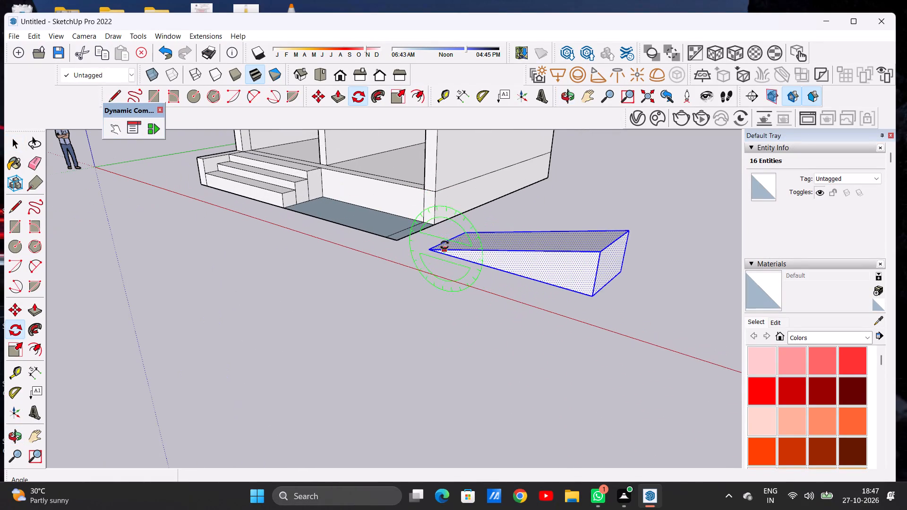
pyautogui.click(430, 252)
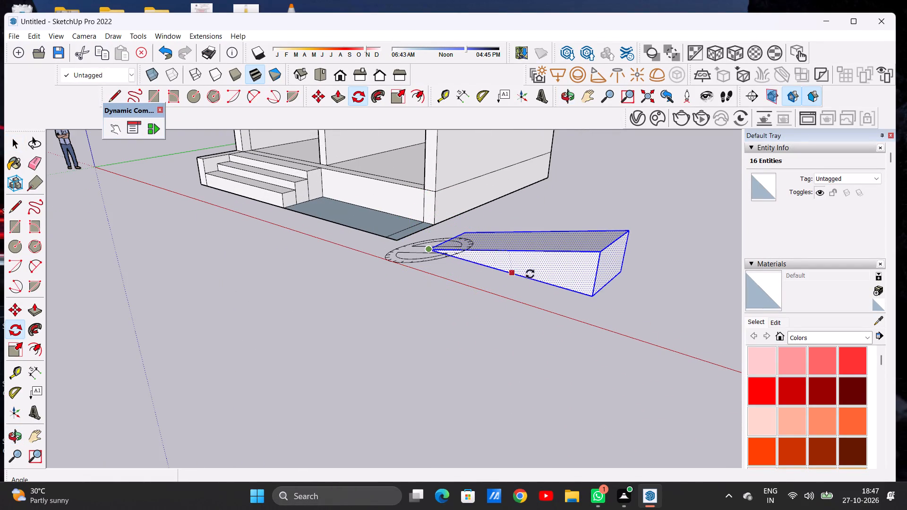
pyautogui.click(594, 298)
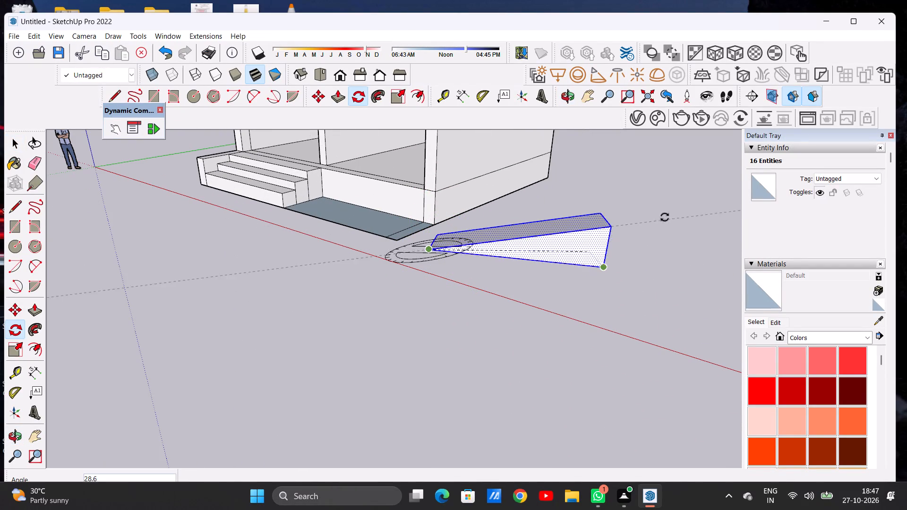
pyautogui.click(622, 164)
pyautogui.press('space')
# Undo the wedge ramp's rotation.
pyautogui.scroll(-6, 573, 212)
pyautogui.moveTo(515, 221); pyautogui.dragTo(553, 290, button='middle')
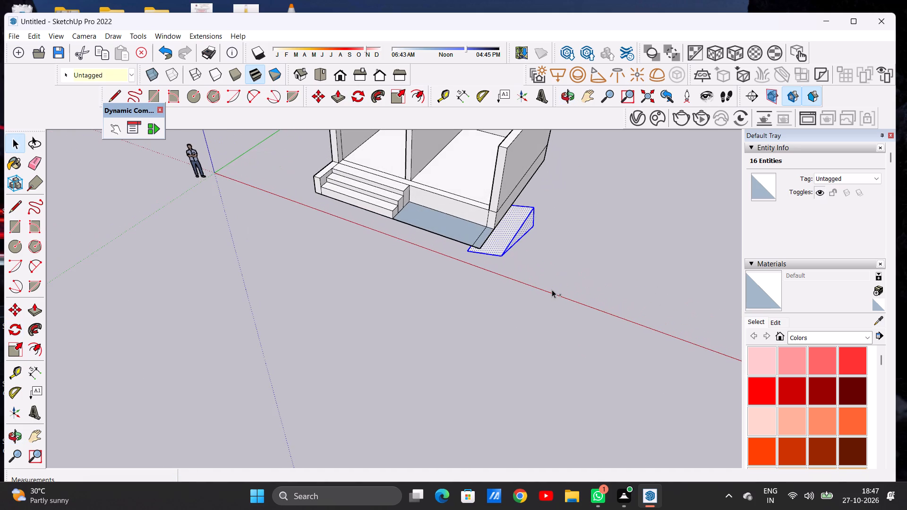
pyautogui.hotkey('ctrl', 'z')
# Move the selected wedge ramp about 14' farther away from the building's side.
pyautogui.scroll(-3, 471, 226)
pyautogui.scroll(-7, 429, 238)
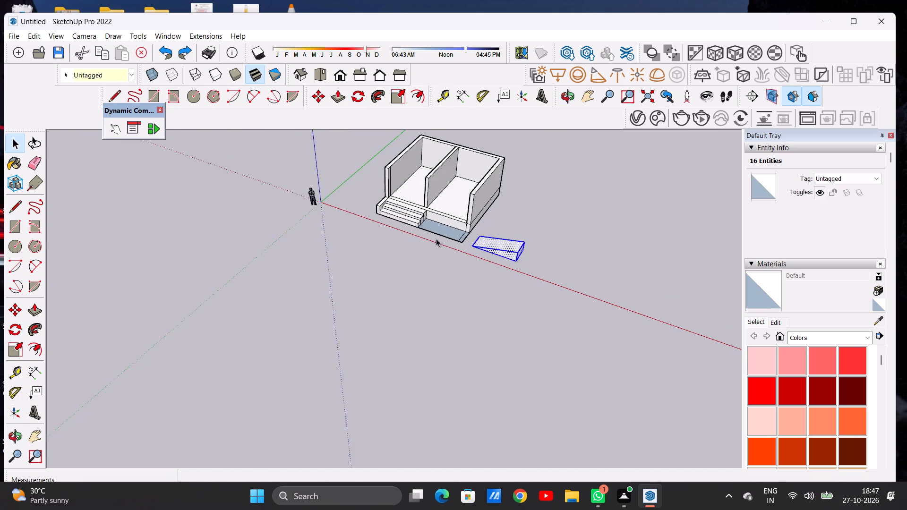
pyautogui.scroll(-2, 436, 238)
pyautogui.moveTo(459, 245); pyautogui.dragTo(553, 197, button='middle')
pyautogui.scroll(11, 471, 223)
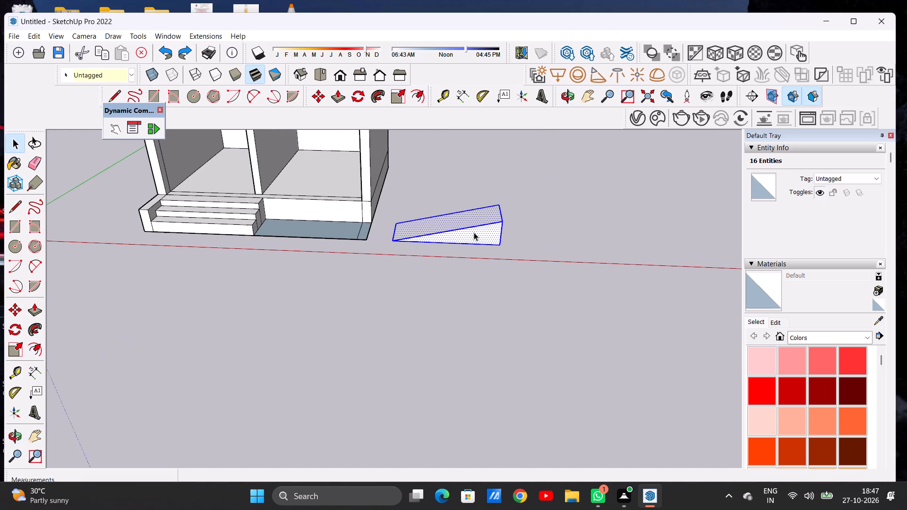
pyautogui.press('m')
pyautogui.click(500, 245)
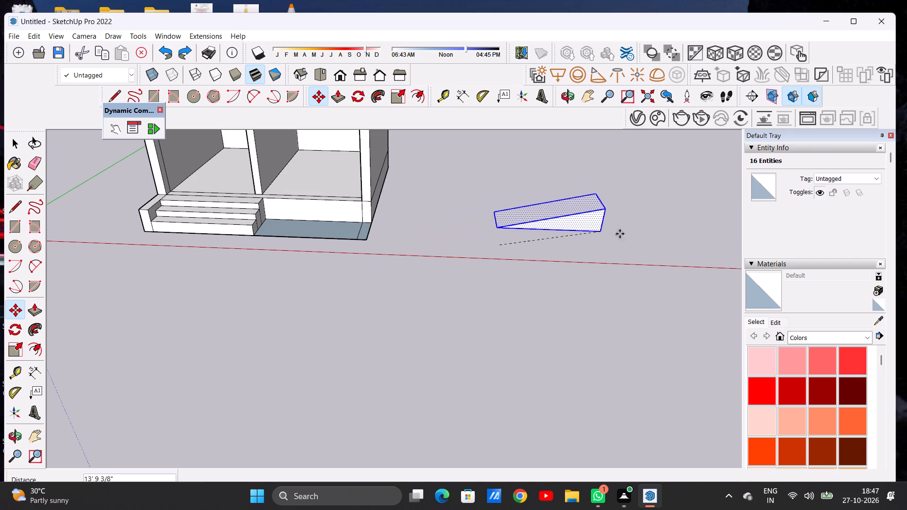
pyautogui.click(628, 234)
pyautogui.press('space')
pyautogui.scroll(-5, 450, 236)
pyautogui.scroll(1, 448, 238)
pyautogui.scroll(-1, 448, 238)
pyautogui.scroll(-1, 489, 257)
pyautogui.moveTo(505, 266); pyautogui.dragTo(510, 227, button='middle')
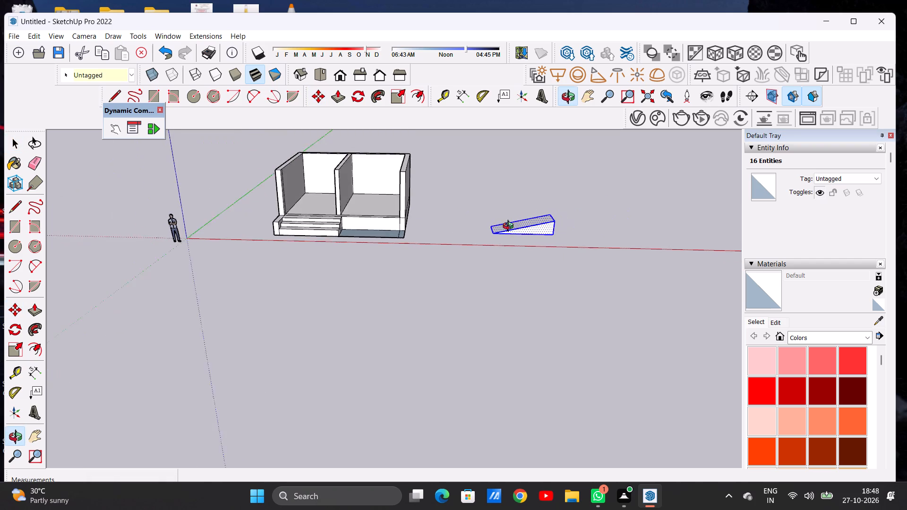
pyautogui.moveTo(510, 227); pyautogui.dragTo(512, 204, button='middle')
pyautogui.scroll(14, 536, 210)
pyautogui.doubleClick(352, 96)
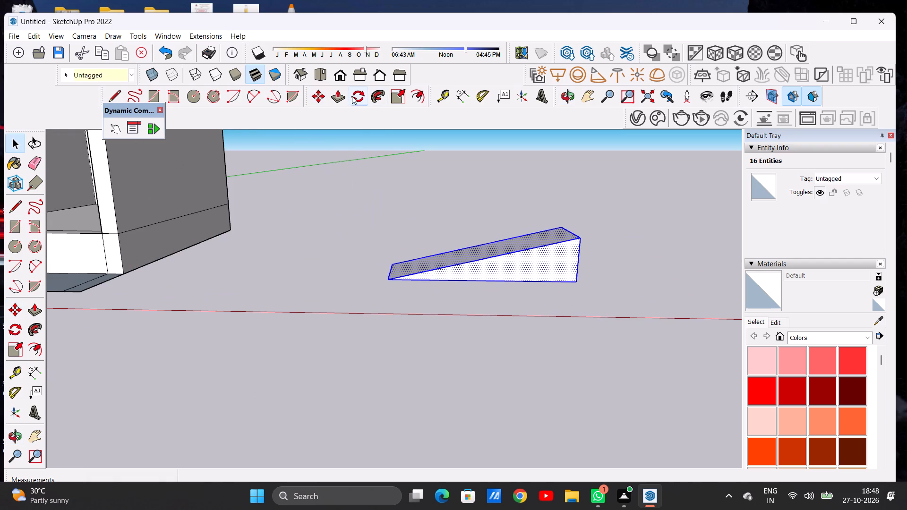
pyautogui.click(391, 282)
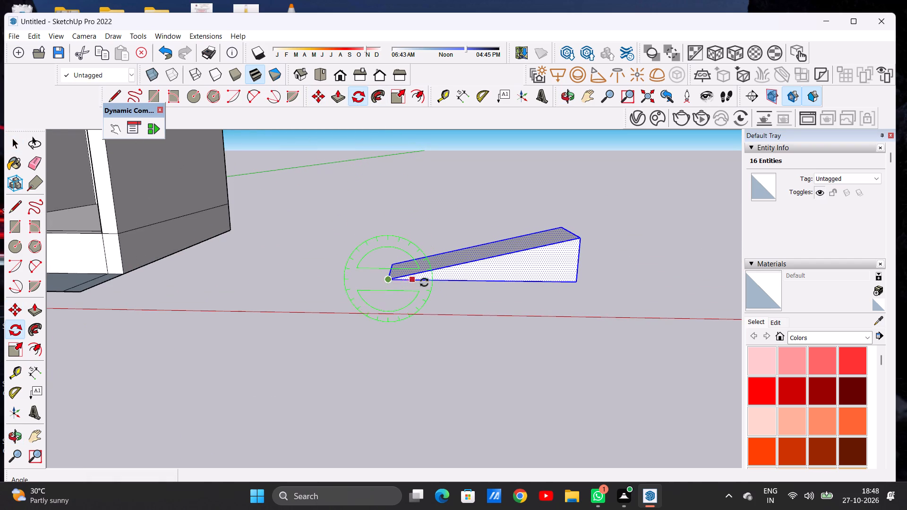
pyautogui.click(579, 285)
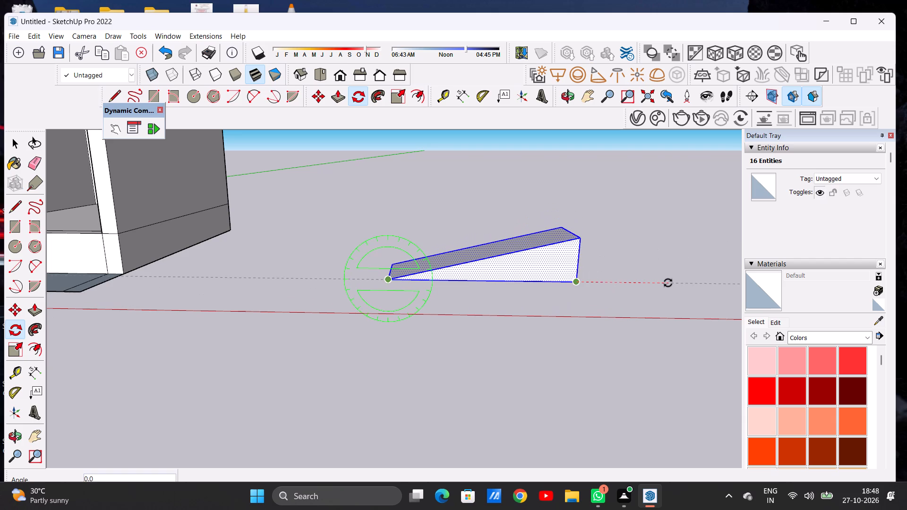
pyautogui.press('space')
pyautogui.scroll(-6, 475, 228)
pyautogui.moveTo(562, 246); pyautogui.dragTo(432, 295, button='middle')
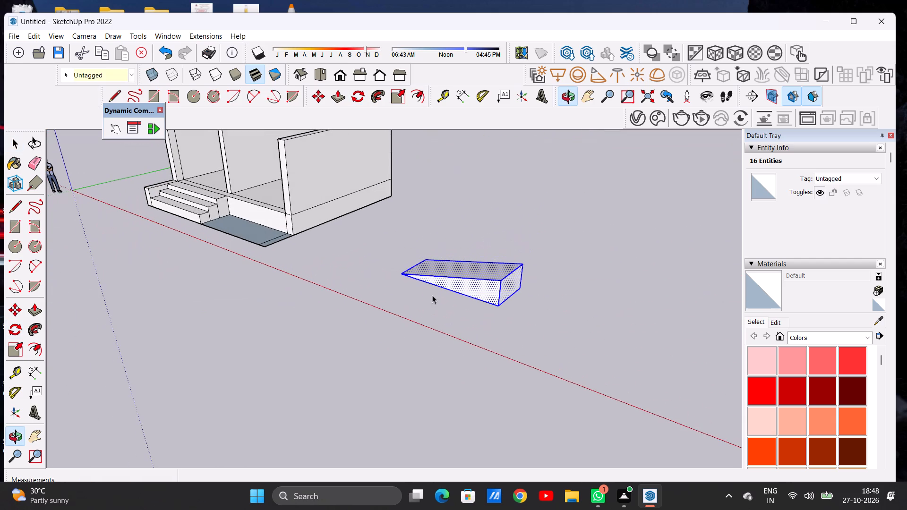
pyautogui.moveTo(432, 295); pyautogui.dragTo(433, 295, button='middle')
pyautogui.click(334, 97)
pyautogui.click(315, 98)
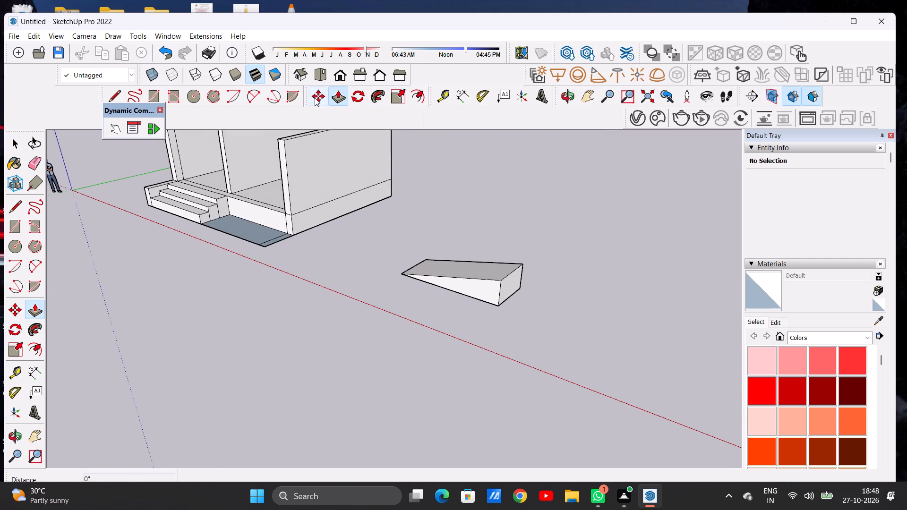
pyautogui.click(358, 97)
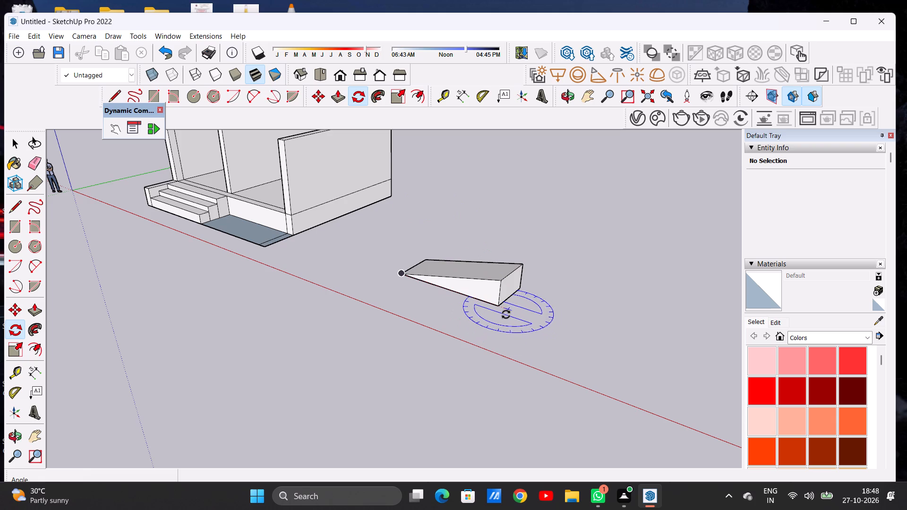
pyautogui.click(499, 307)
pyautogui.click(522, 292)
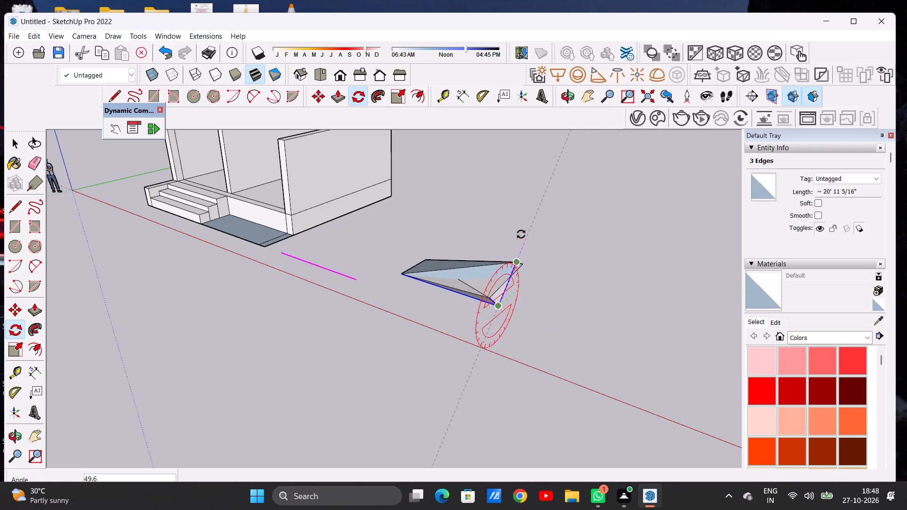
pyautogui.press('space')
# Rotate the whole wedge ramp 90° in the ground plane around its pointed front corner.
pyautogui.scroll(-5, 524, 271)
pyautogui.moveTo(462, 281); pyautogui.dragTo(596, 277, button='middle')
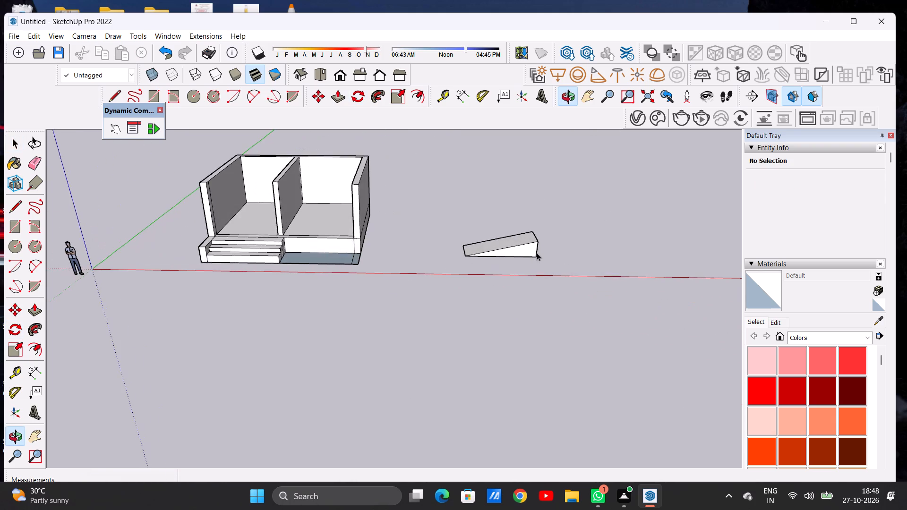
pyautogui.scroll(5, 531, 248)
pyautogui.tripleClick(514, 250)
pyautogui.click(514, 250)
pyautogui.scroll(-3, 453, 256)
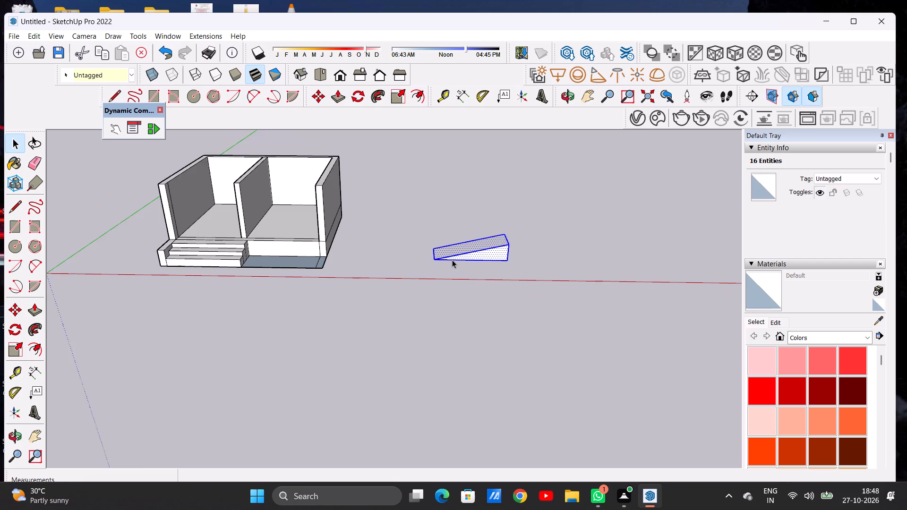
pyautogui.scroll(-3, 452, 260)
pyautogui.moveTo(454, 247); pyautogui.dragTo(442, 219, button='middle')
pyautogui.scroll(7, 459, 240)
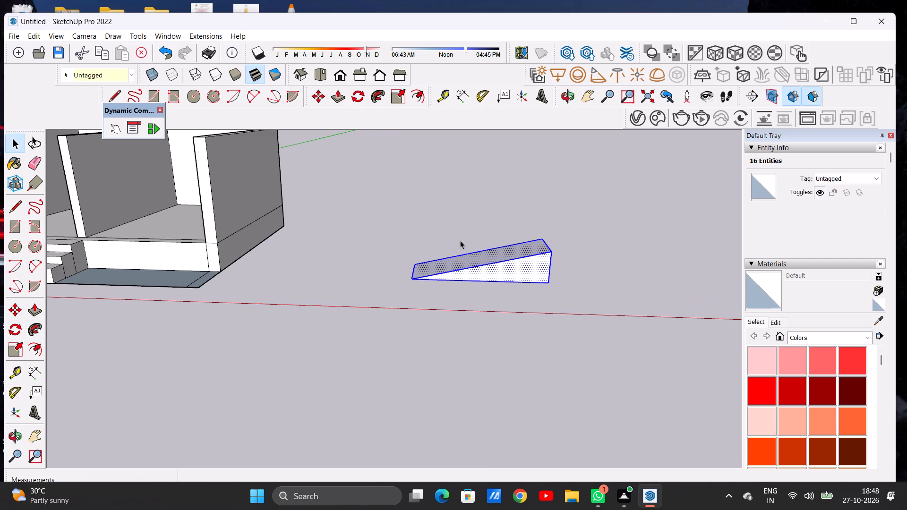
pyautogui.click(355, 96)
pyautogui.click(415, 283)
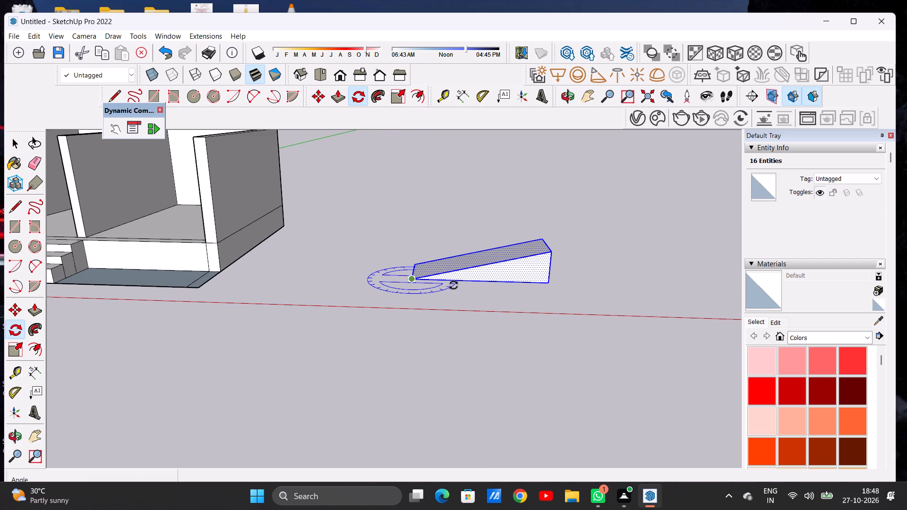
pyautogui.click(549, 287)
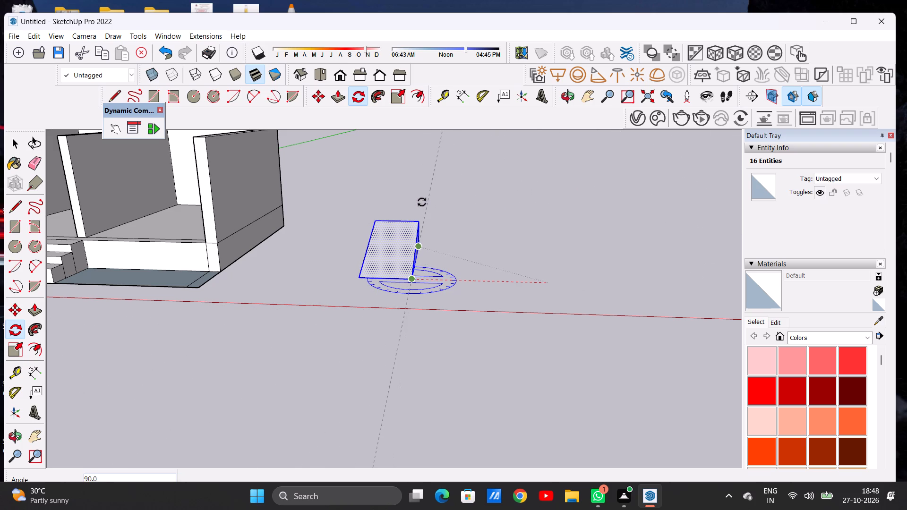
pyautogui.click(422, 205)
pyautogui.press('space')
# Scale the selected wedge ramp's length to about 0.58 along the green axis from its front end.
pyautogui.scroll(-7, 419, 256)
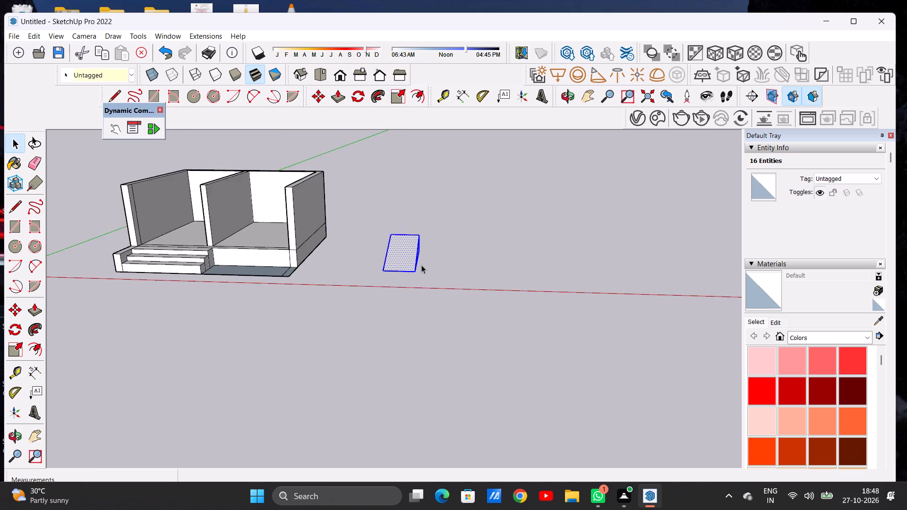
pyautogui.scroll(-3, 421, 265)
pyautogui.scroll(6, 400, 247)
pyautogui.scroll(-1, 406, 247)
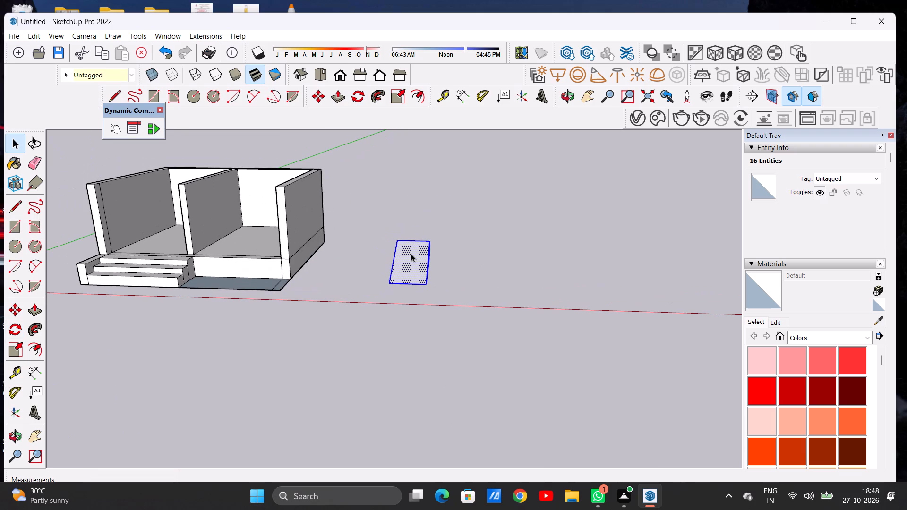
pyautogui.click(394, 96)
pyautogui.moveTo(412, 246); pyautogui.dragTo(413, 273, button='middle')
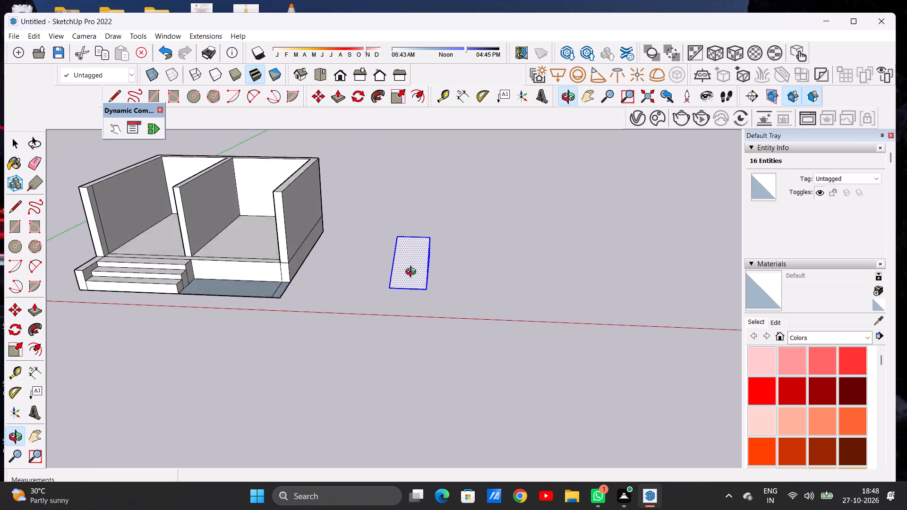
pyautogui.moveTo(413, 273); pyautogui.dragTo(390, 327, button='middle')
pyautogui.scroll(5, 422, 261)
pyautogui.scroll(-1, 422, 261)
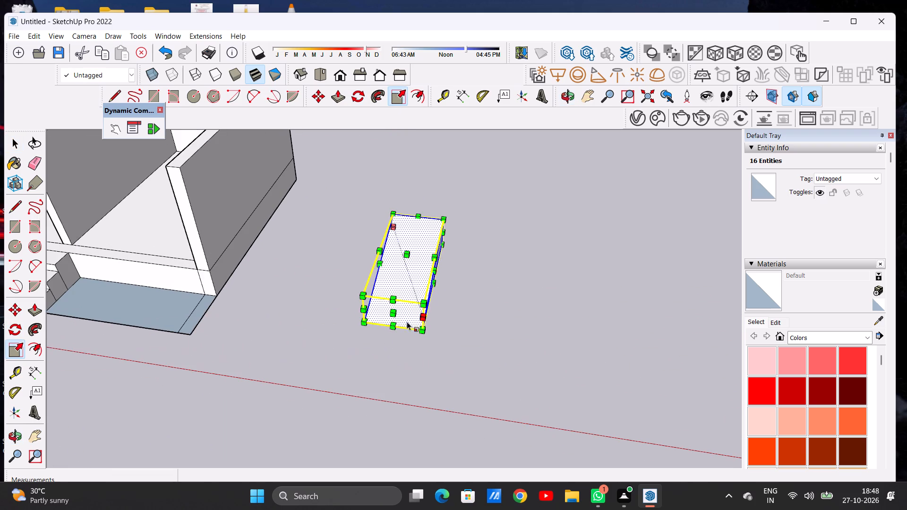
pyautogui.click(394, 316)
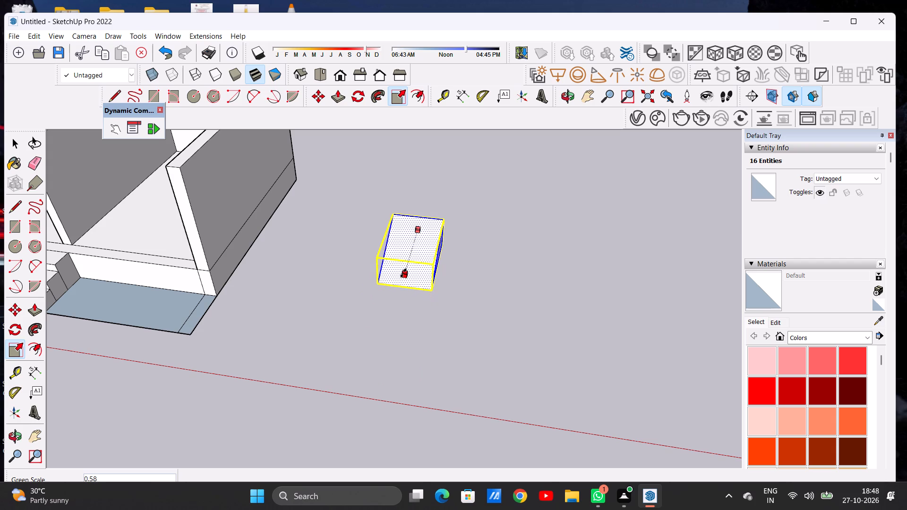
pyautogui.click(403, 273)
# Scale the wedge ramp's width to about 2.37 along the red axis, away from the building.
pyautogui.click(440, 254)
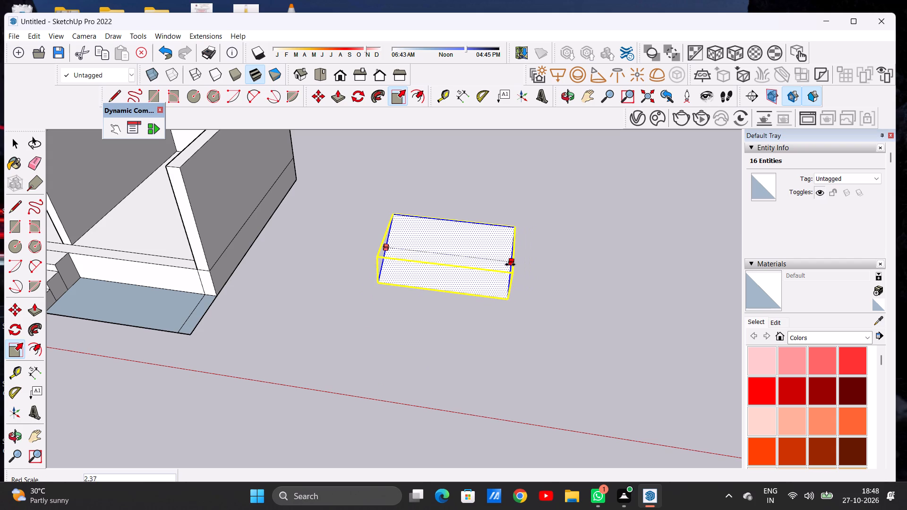
pyautogui.click(510, 264)
pyautogui.press('space')
pyautogui.click(577, 269)
# Scale the whole wedge ramp by its high back edge to about 0.85 along green and 0.79 along blue.
pyautogui.moveTo(542, 275); pyautogui.dragTo(476, 253, button='middle')
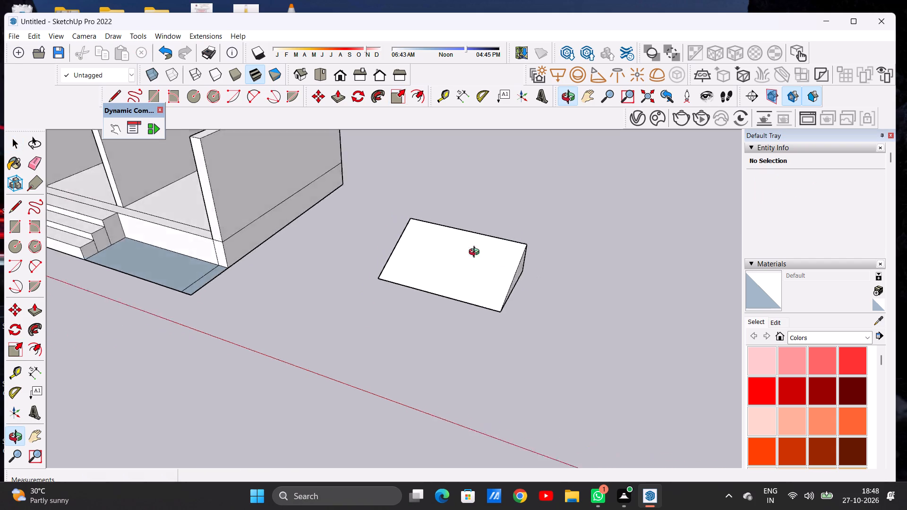
pyautogui.moveTo(476, 253); pyautogui.dragTo(336, 242, button='middle')
pyautogui.scroll(-3, 345, 263)
pyautogui.scroll(4, 449, 270)
pyautogui.tripleClick(451, 296)
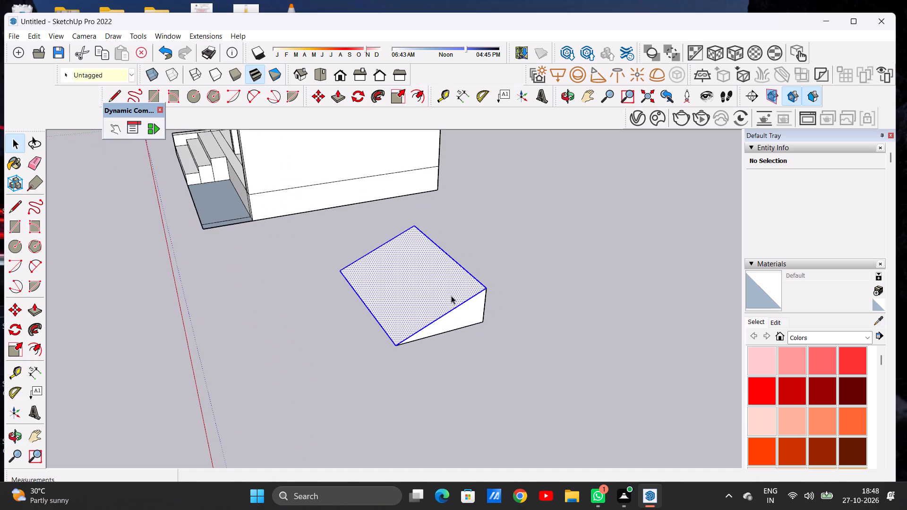
pyautogui.click(396, 101)
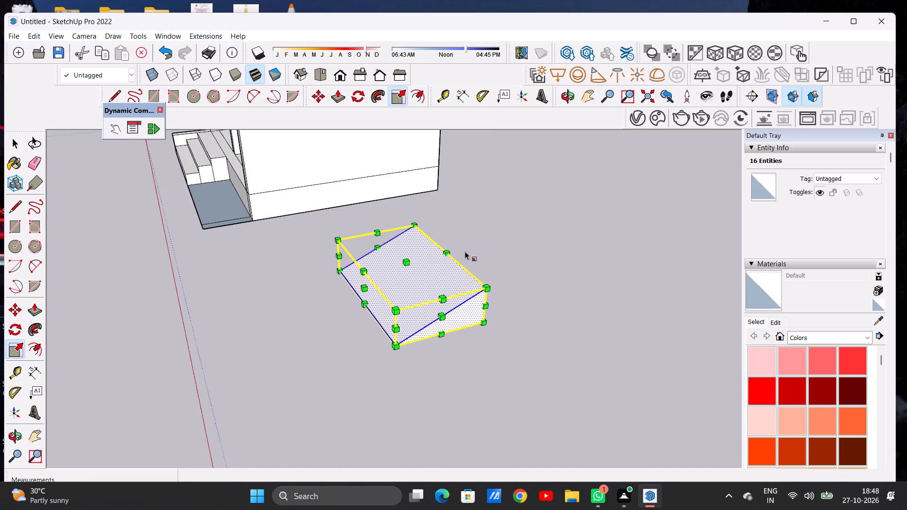
pyautogui.click(448, 252)
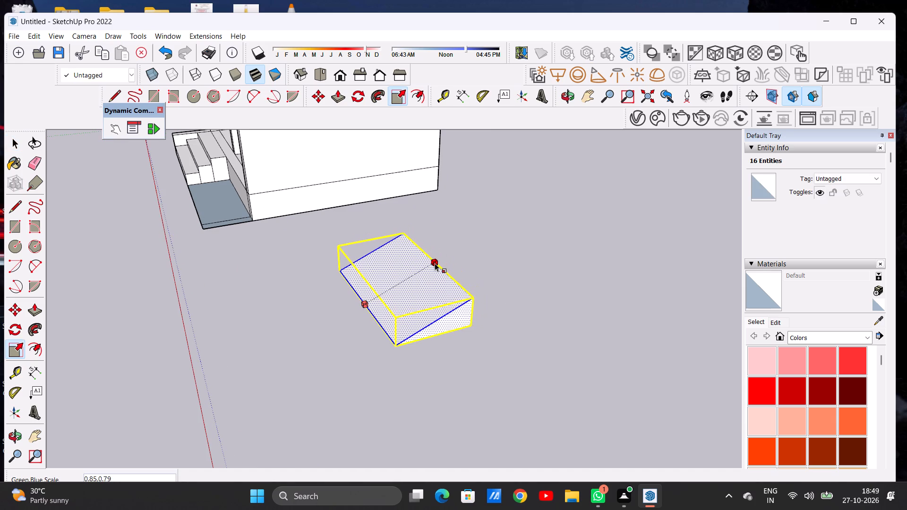
pyautogui.click(435, 263)
pyautogui.press('space')
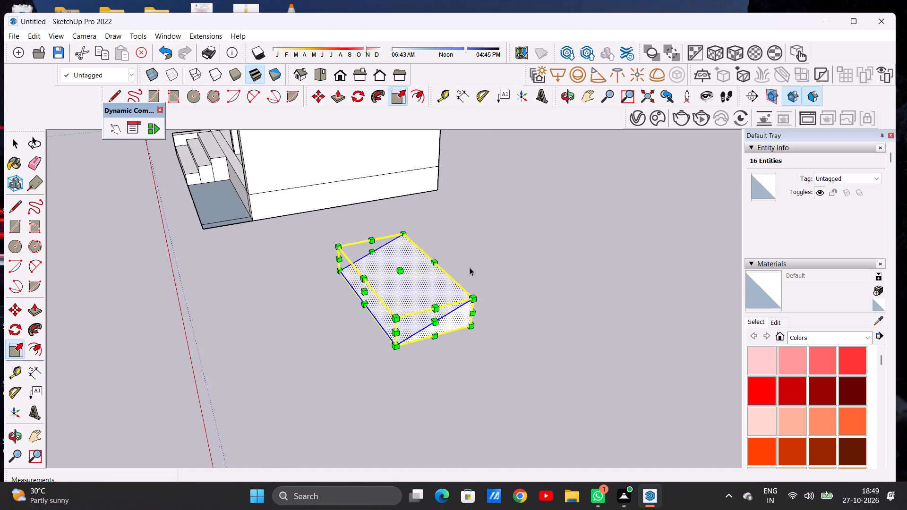
pyautogui.click(485, 272)
# Move the whole wedge ramp by its low front corner about 29' 5 1/2" onto the ground strip beside the front steps.
pyautogui.scroll(-5, 406, 253)
pyautogui.moveTo(445, 288); pyautogui.dragTo(435, 246, button='middle')
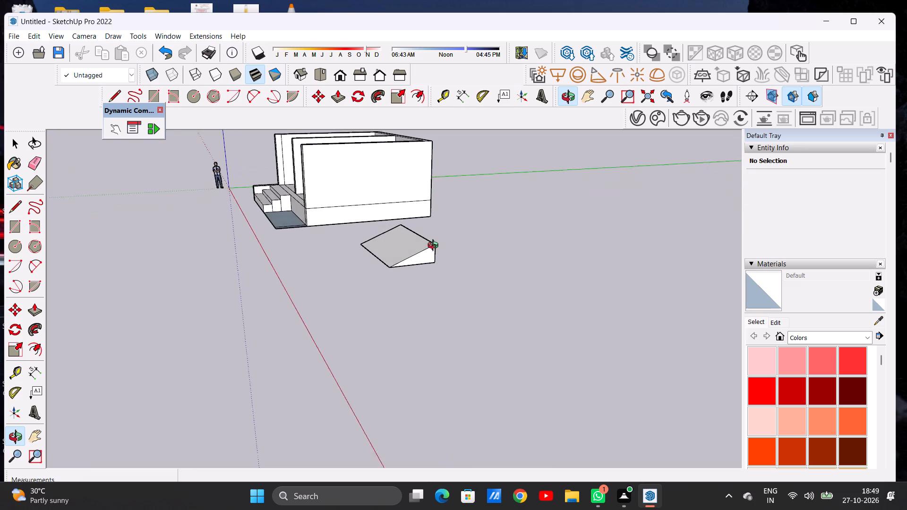
pyautogui.moveTo(435, 246); pyautogui.dragTo(457, 249, button='middle')
pyautogui.scroll(6, 439, 260)
pyautogui.tripleClick(412, 257)
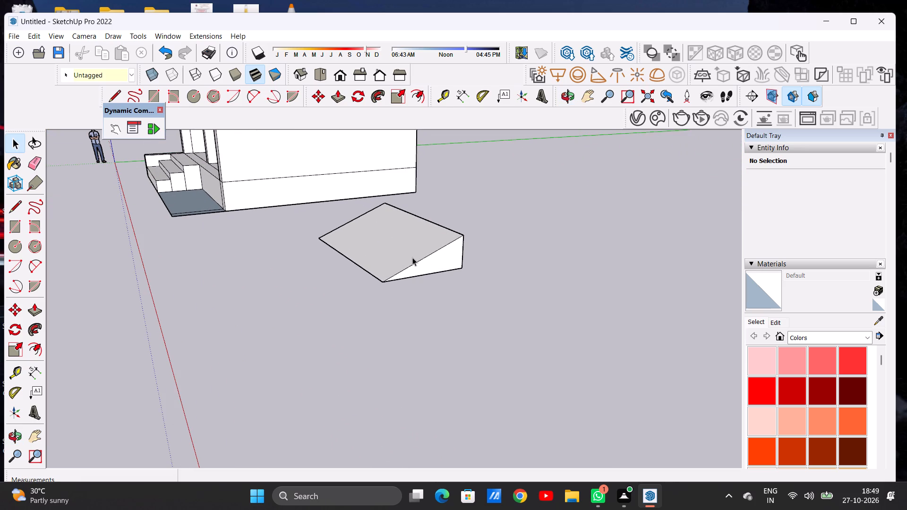
pyautogui.click(412, 257)
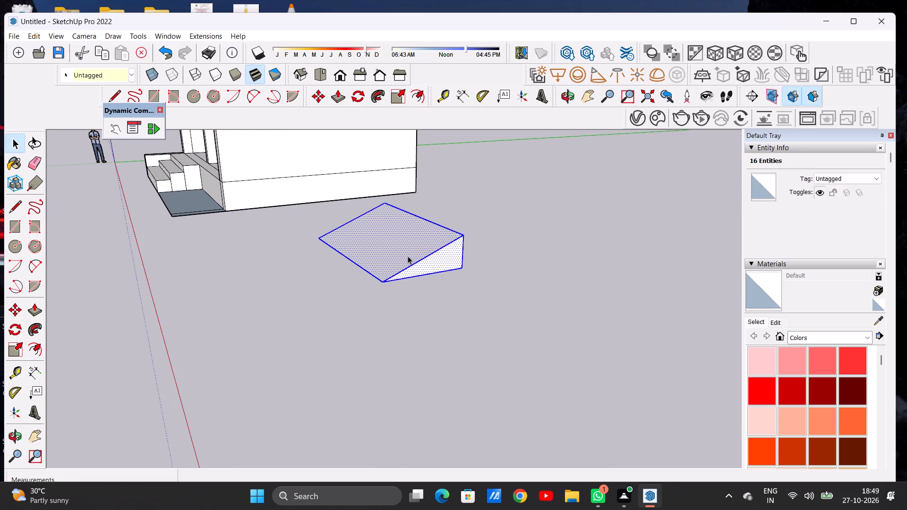
pyautogui.press('m')
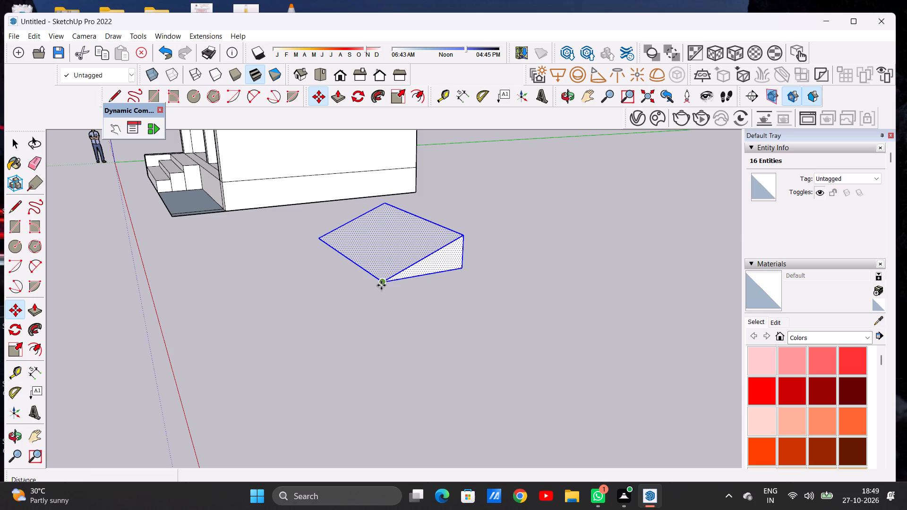
pyautogui.click(381, 285)
pyautogui.scroll(-13, 342, 297)
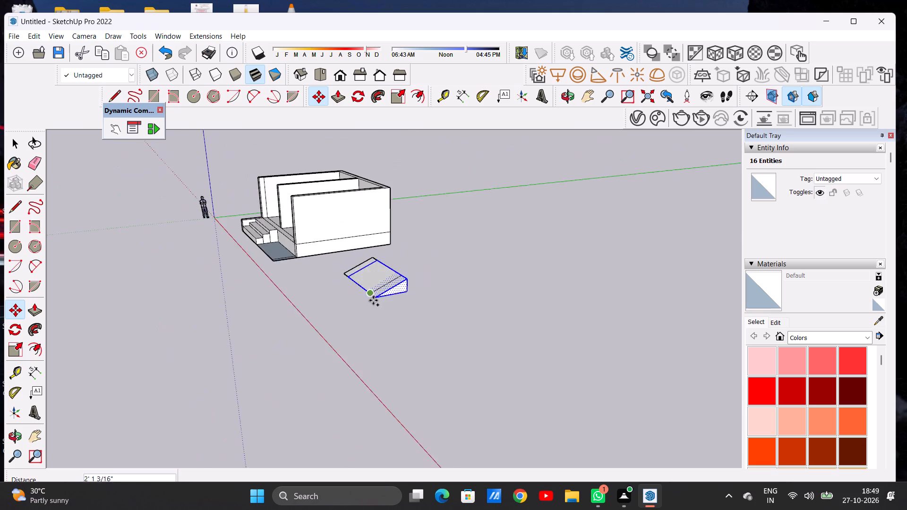
pyautogui.scroll(3, 272, 264)
pyautogui.scroll(-1, 273, 263)
pyautogui.scroll(1, 273, 263)
pyautogui.scroll(-1, 273, 263)
pyautogui.scroll(14, 278, 264)
pyautogui.scroll(-1, 278, 264)
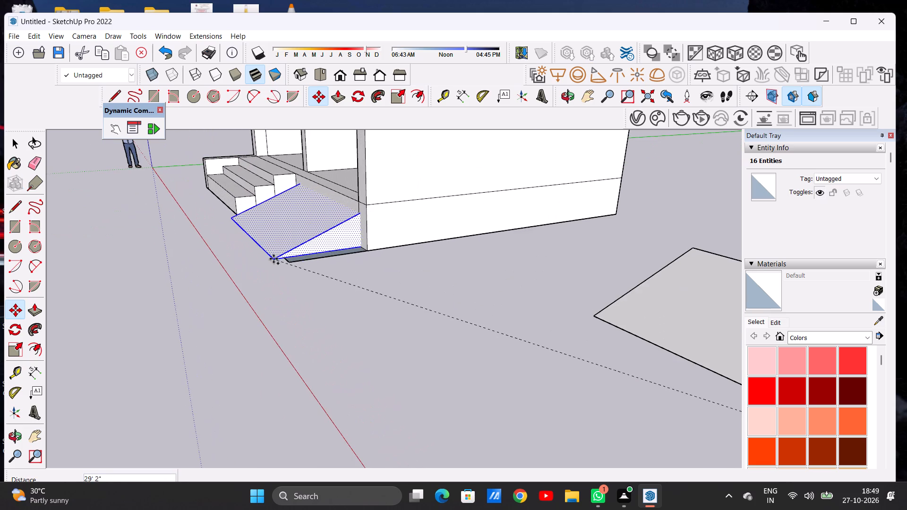
pyautogui.scroll(9, 274, 257)
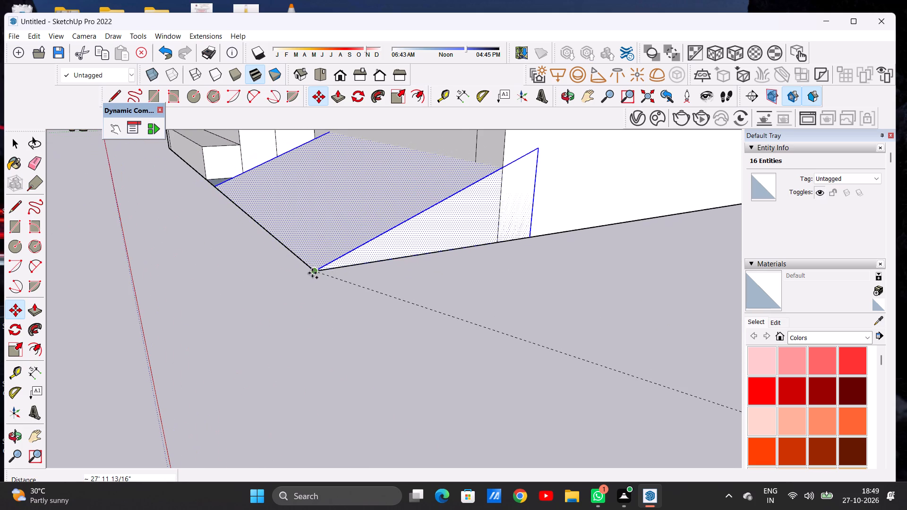
pyautogui.scroll(-10, 279, 264)
pyautogui.moveTo(284, 237); pyautogui.dragTo(292, 311, button='middle')
pyautogui.scroll(1, 291, 310)
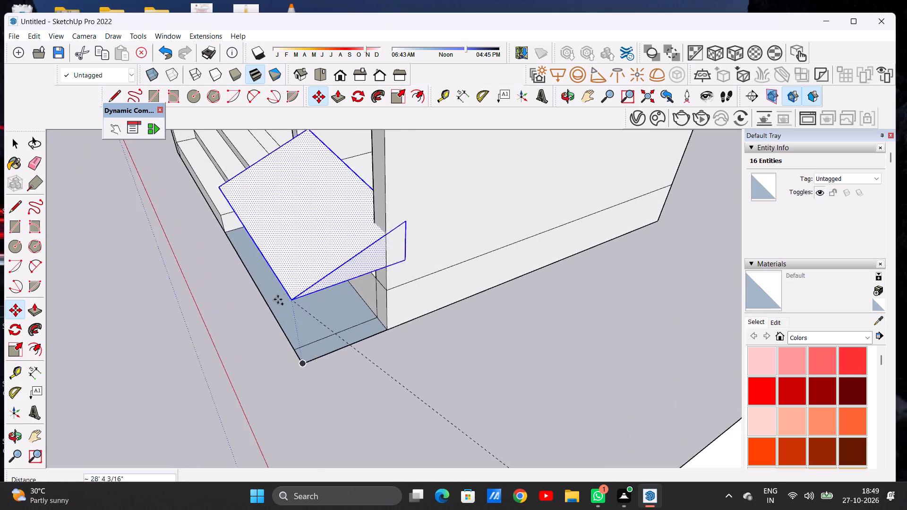
pyautogui.scroll(-1, 258, 290)
pyautogui.scroll(3, 258, 290)
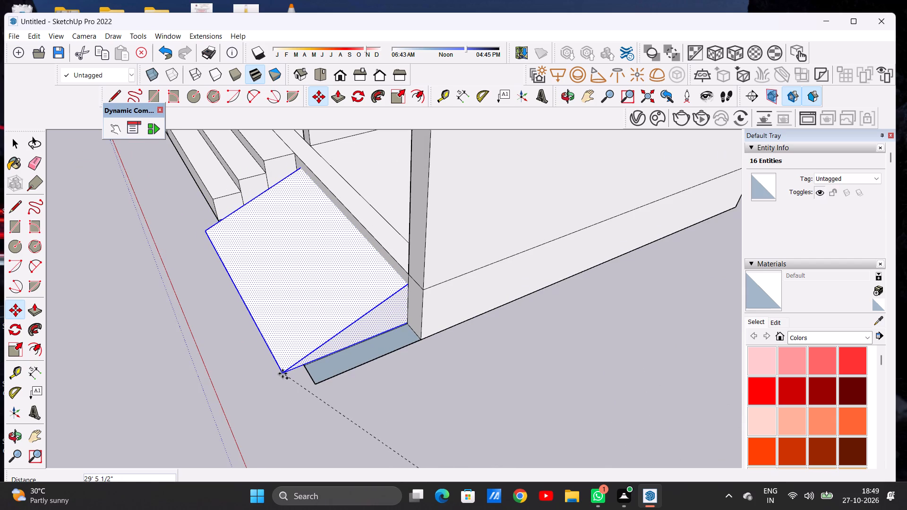
pyautogui.click(282, 374)
pyautogui.press('space')
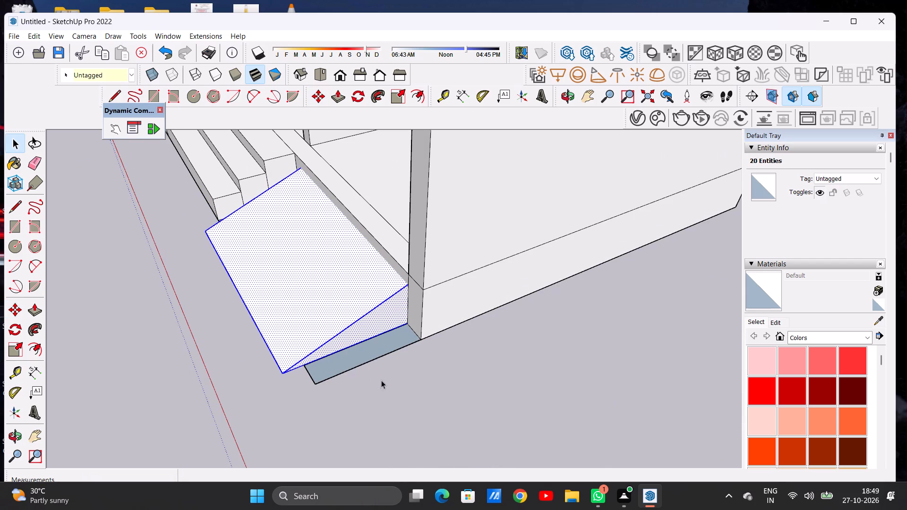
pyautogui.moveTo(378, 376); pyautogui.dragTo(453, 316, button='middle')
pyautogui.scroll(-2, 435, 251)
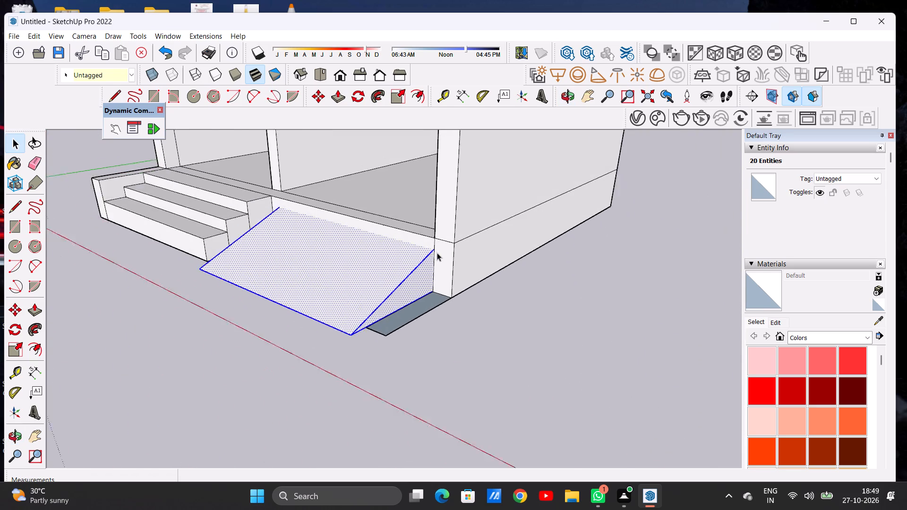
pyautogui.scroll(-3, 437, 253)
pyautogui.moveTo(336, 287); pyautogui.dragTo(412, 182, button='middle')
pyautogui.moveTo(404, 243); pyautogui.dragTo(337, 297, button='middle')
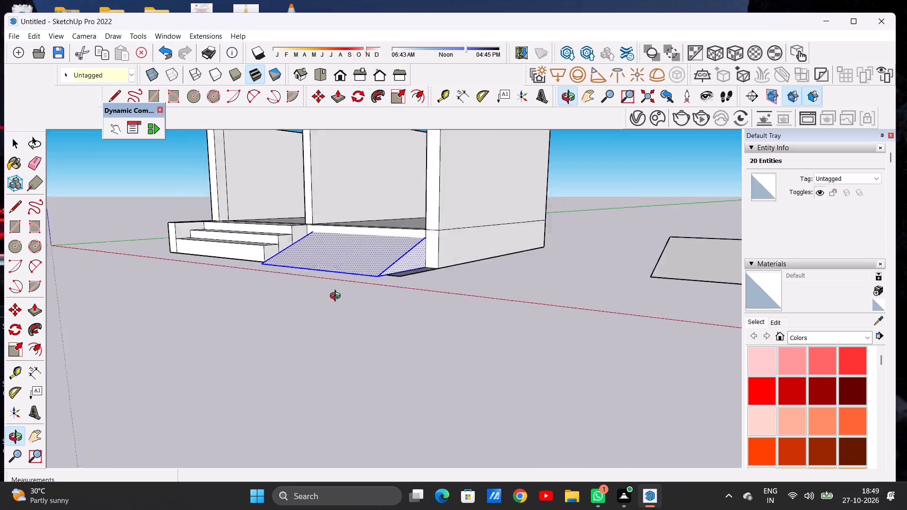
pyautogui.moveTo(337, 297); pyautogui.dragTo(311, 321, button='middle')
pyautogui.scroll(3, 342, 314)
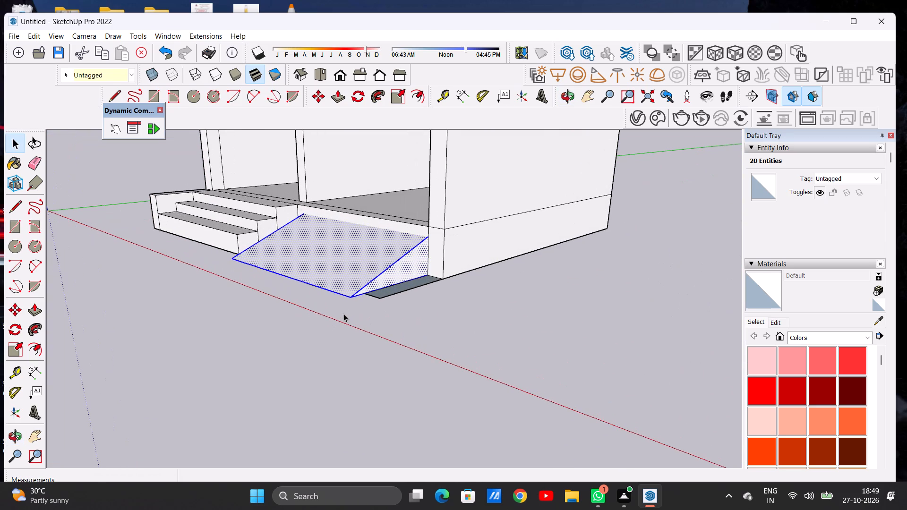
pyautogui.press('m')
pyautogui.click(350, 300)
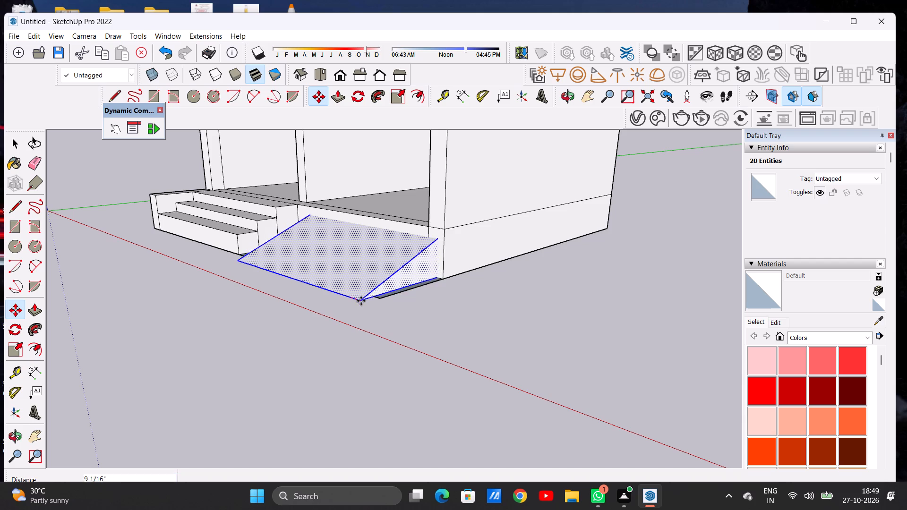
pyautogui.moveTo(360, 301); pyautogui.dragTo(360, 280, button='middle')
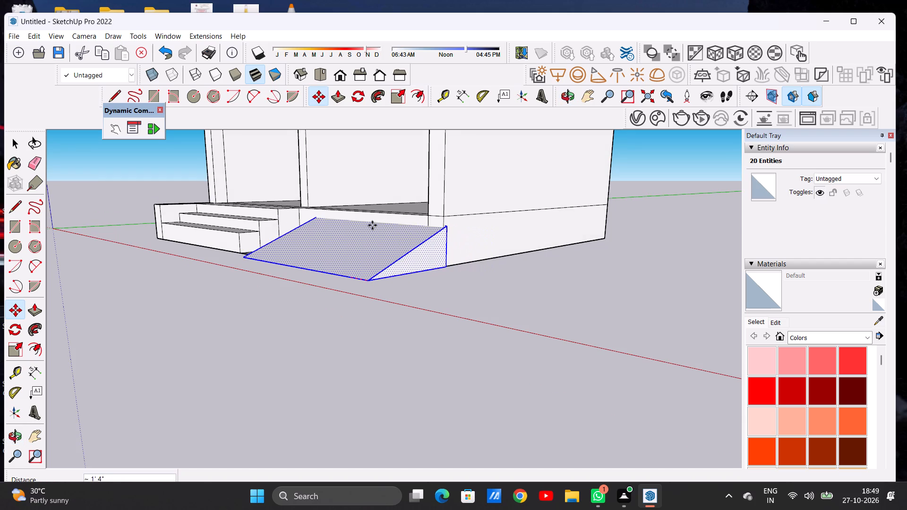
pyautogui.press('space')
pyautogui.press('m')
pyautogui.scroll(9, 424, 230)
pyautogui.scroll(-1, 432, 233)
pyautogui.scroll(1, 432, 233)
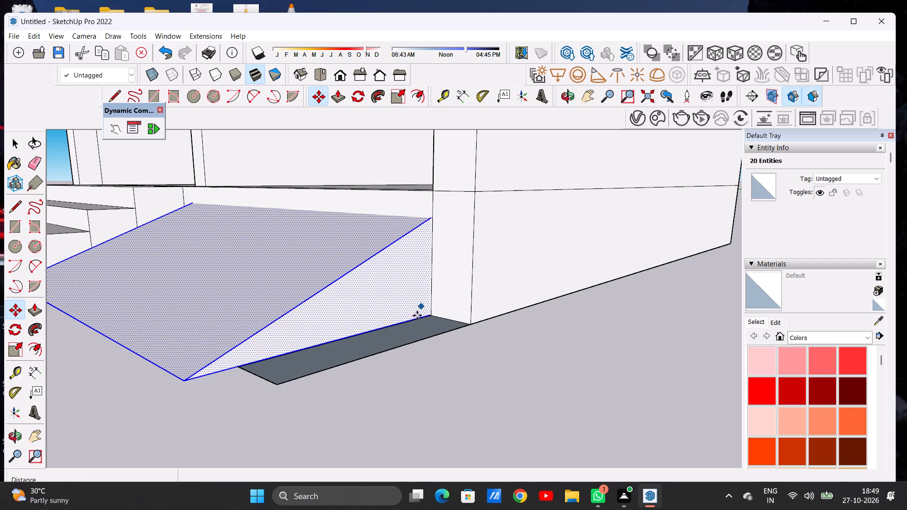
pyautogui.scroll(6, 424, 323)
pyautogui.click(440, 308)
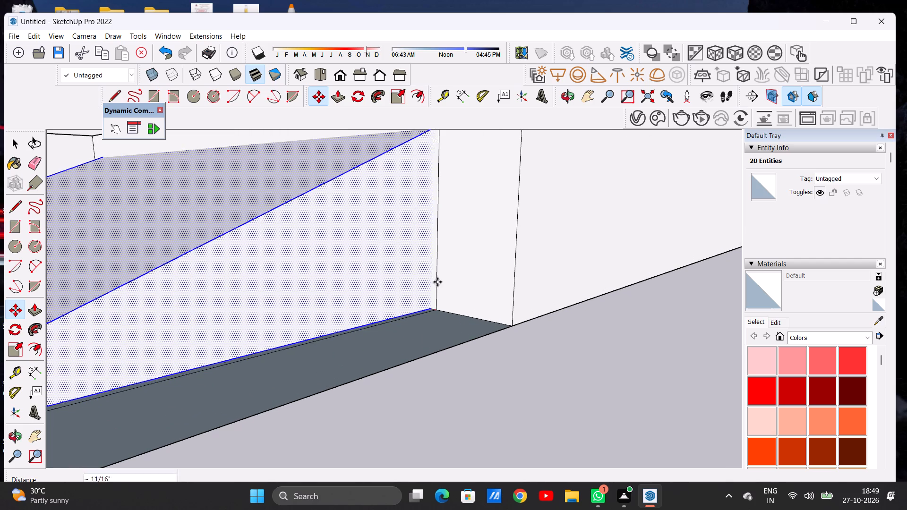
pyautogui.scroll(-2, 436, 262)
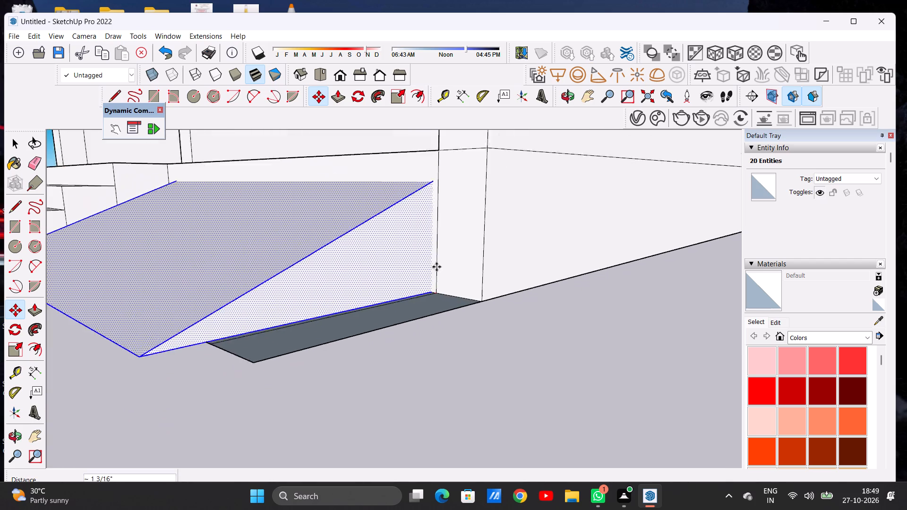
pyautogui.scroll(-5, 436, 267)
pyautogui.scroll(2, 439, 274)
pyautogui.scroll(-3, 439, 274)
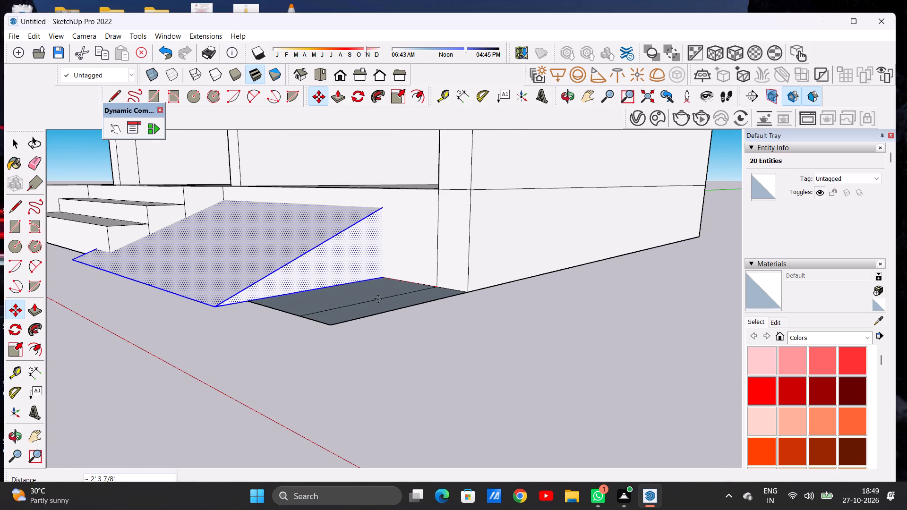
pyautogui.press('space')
# Undo the wedge ramp's move onto the ground strip beside the front steps, separating it from the building.
pyautogui.scroll(-11, 432, 272)
pyautogui.moveTo(405, 256); pyautogui.dragTo(423, 352, button='middle')
pyautogui.moveTo(422, 317); pyautogui.dragTo(273, 275, button='middle')
pyautogui.scroll(4, 340, 305)
pyautogui.click(379, 322)
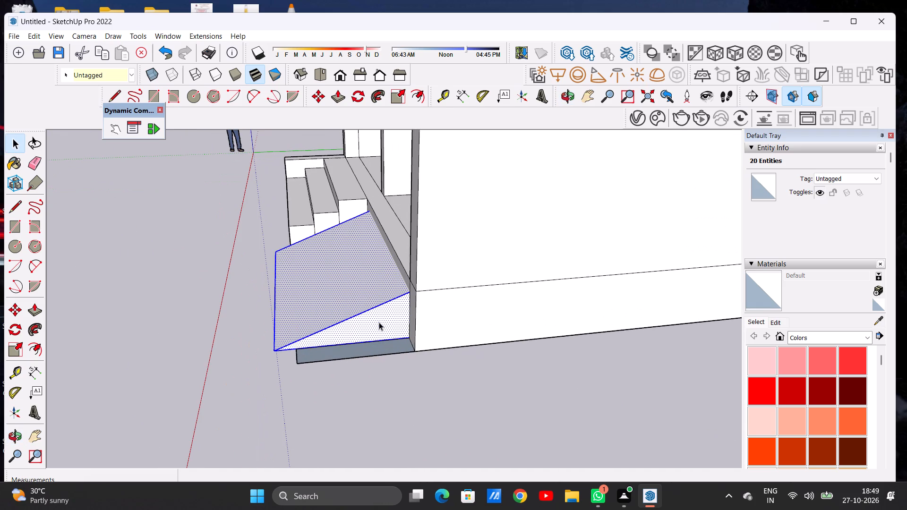
pyautogui.tripleClick(379, 322)
pyautogui.scroll(-7, 381, 320)
pyautogui.click(407, 365)
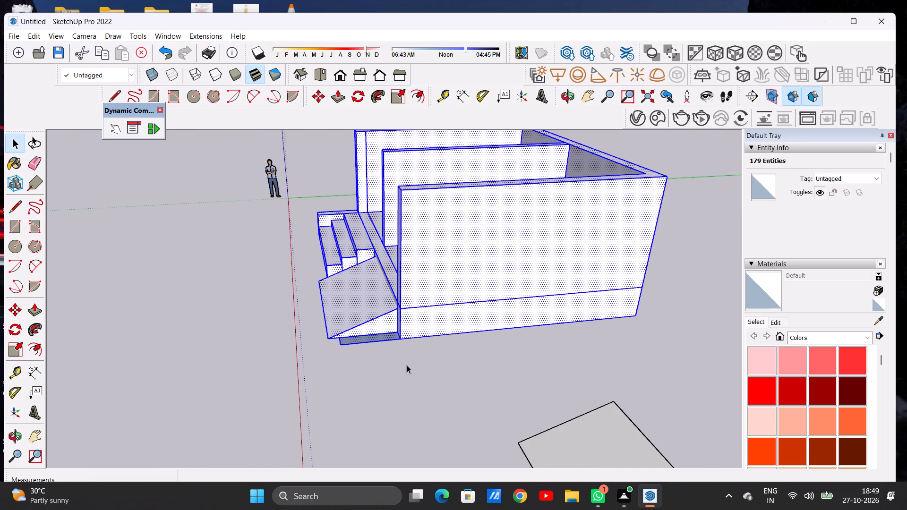
pyautogui.hotkey('ctrl', 'z')
# Select the whole wedge ramp and scale it to about 0.87 along the green axis from its low front side.
pyautogui.scroll(-8, 402, 284)
pyautogui.moveTo(395, 331); pyautogui.dragTo(458, 309, button='middle')
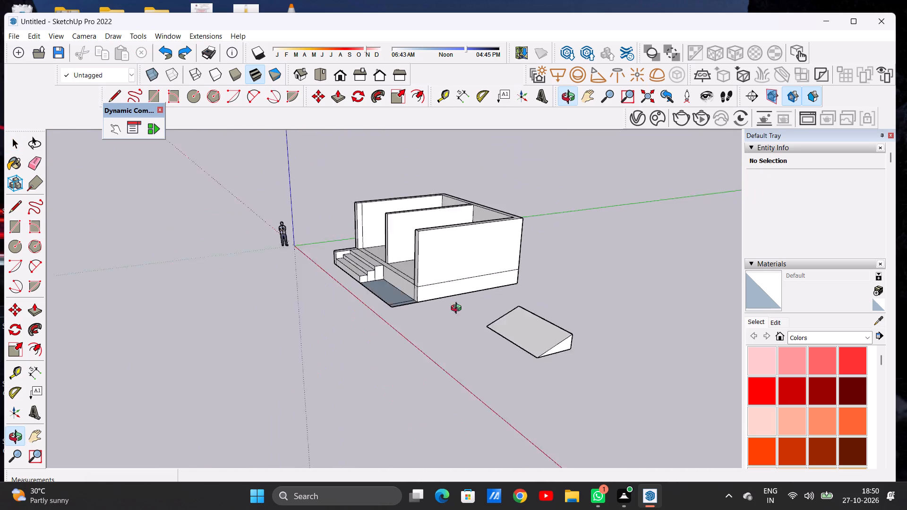
pyautogui.moveTo(458, 309); pyautogui.dragTo(499, 298, button='middle')
pyautogui.moveTo(411, 303); pyautogui.dragTo(410, 336, button='middle')
pyautogui.scroll(5, 555, 316)
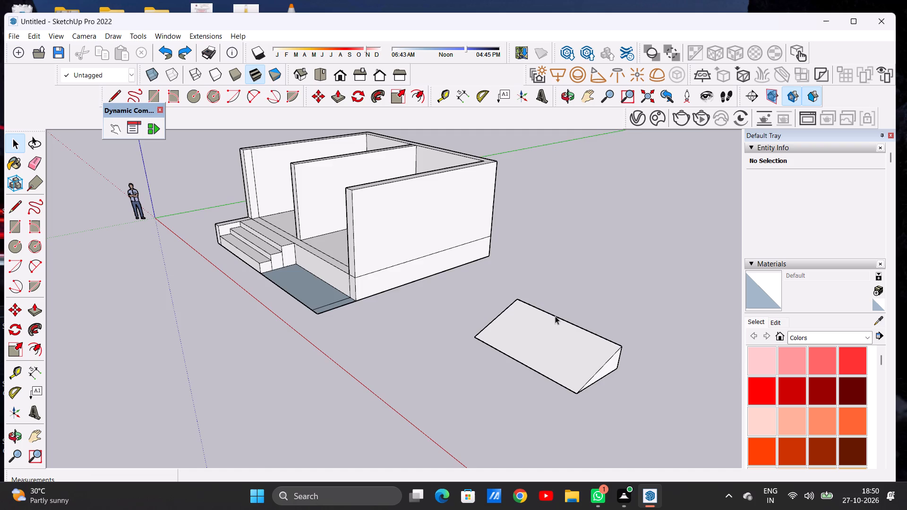
pyautogui.scroll(-5, 507, 308)
pyautogui.moveTo(521, 315); pyautogui.dragTo(558, 380, button='middle')
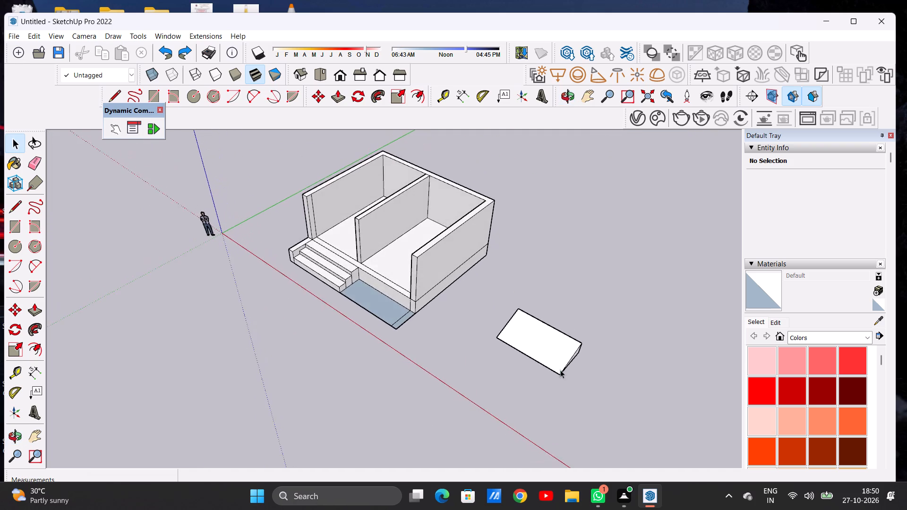
pyautogui.scroll(6, 567, 359)
pyautogui.scroll(-7, 460, 330)
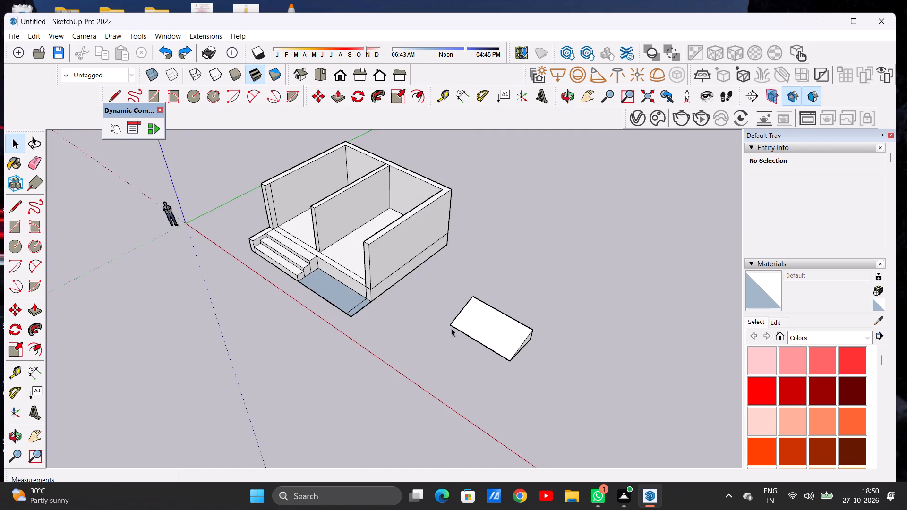
pyautogui.scroll(5, 477, 331)
pyautogui.click(496, 333)
pyautogui.tripleClick(496, 333)
pyautogui.doubleClick(496, 333)
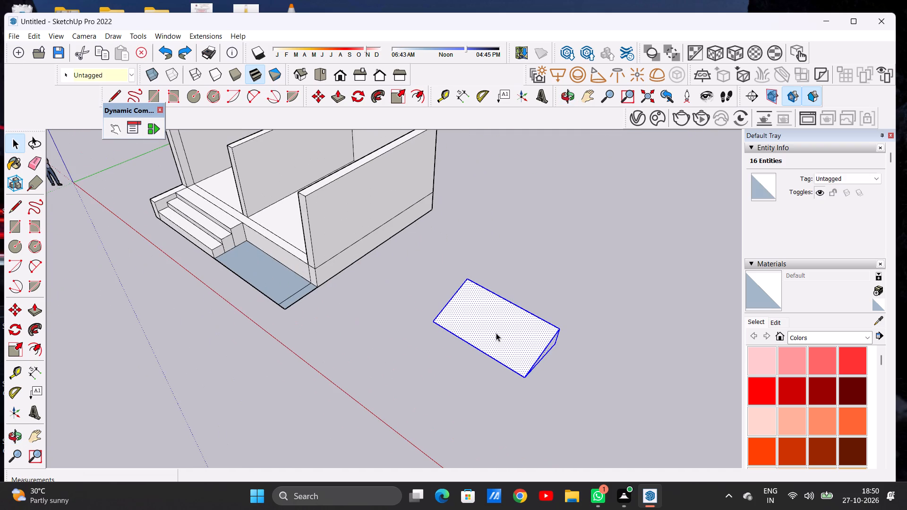
pyautogui.click(398, 93)
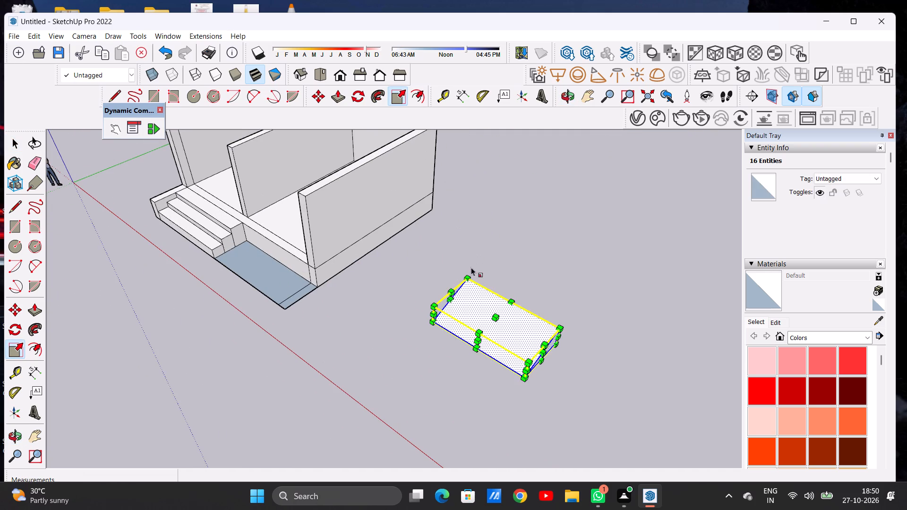
pyautogui.click(479, 348)
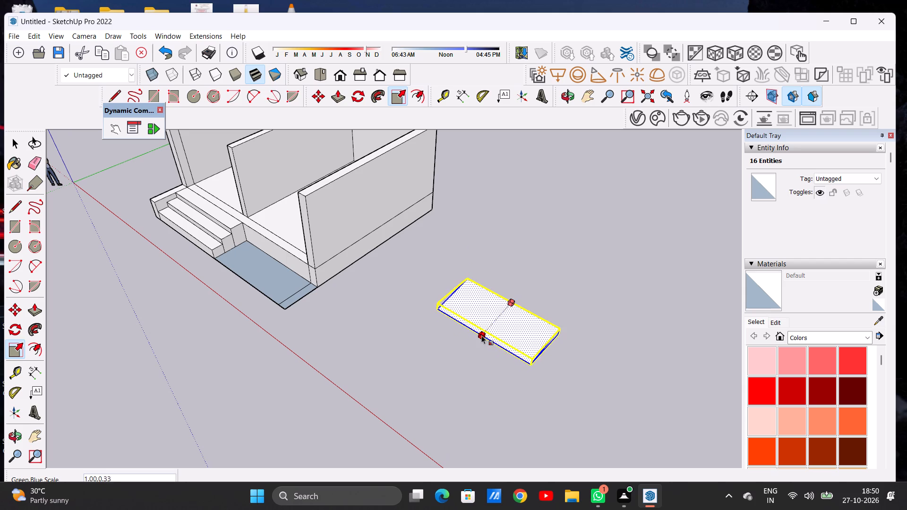
pyautogui.press('space')
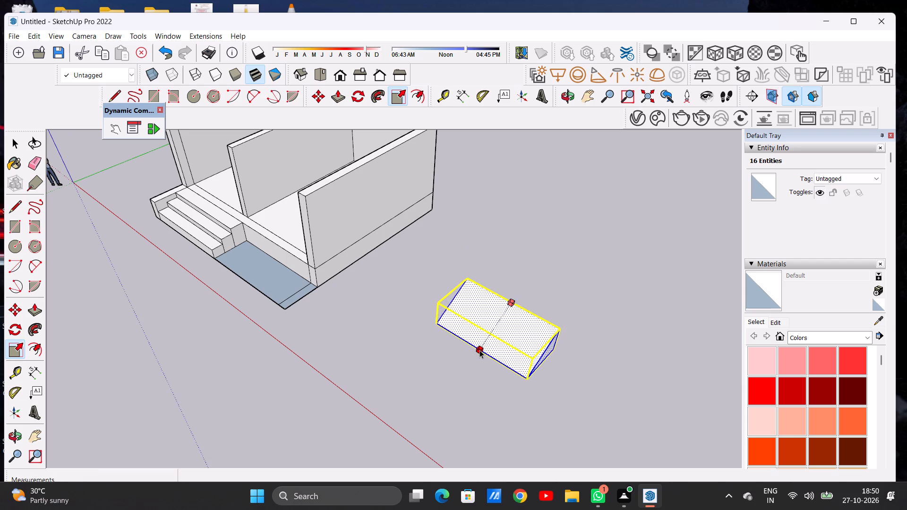
pyautogui.click(393, 99)
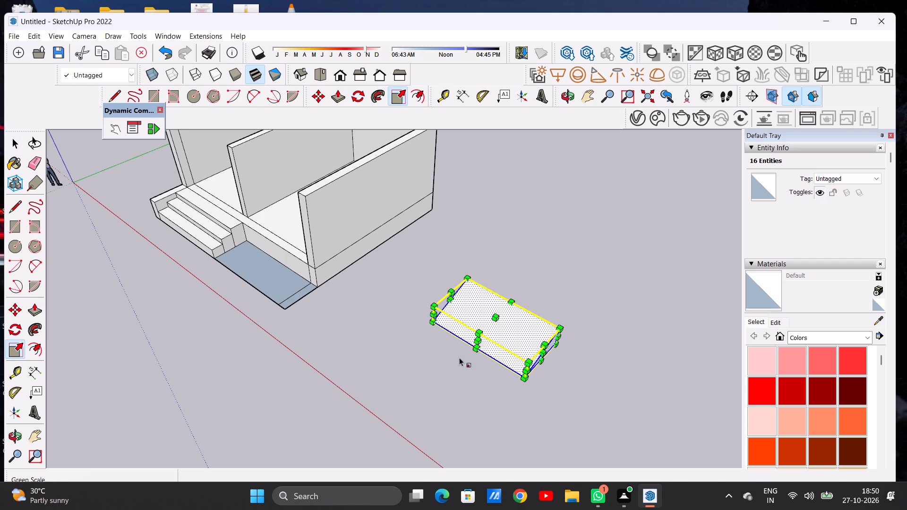
pyautogui.click(480, 342)
pyautogui.click(484, 339)
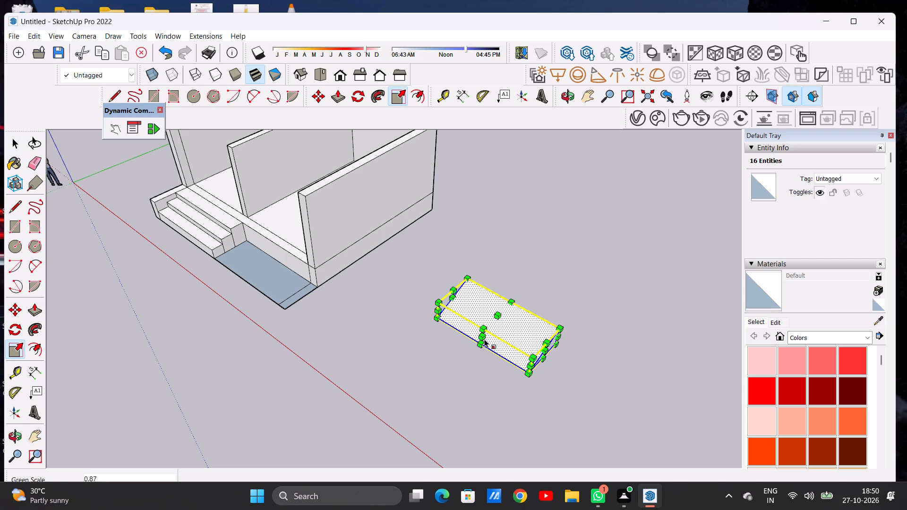
pyautogui.press('space')
# Scale the wedge ramp to a little over 1.10 along the red axis, extending its end farther from the building.
pyautogui.scroll(-5, 485, 292)
pyautogui.moveTo(564, 332); pyautogui.dragTo(510, 296, button='middle')
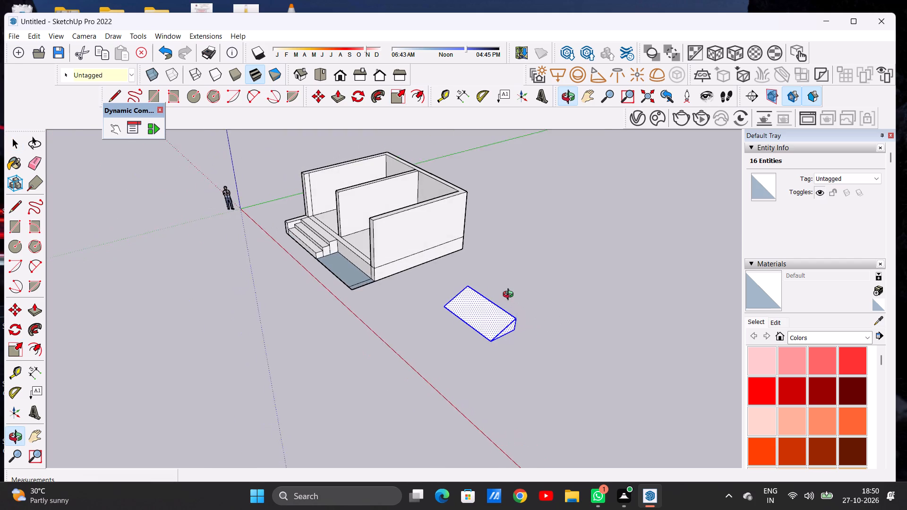
pyautogui.moveTo(510, 296); pyautogui.dragTo(504, 286, button='middle')
pyautogui.scroll(7, 488, 319)
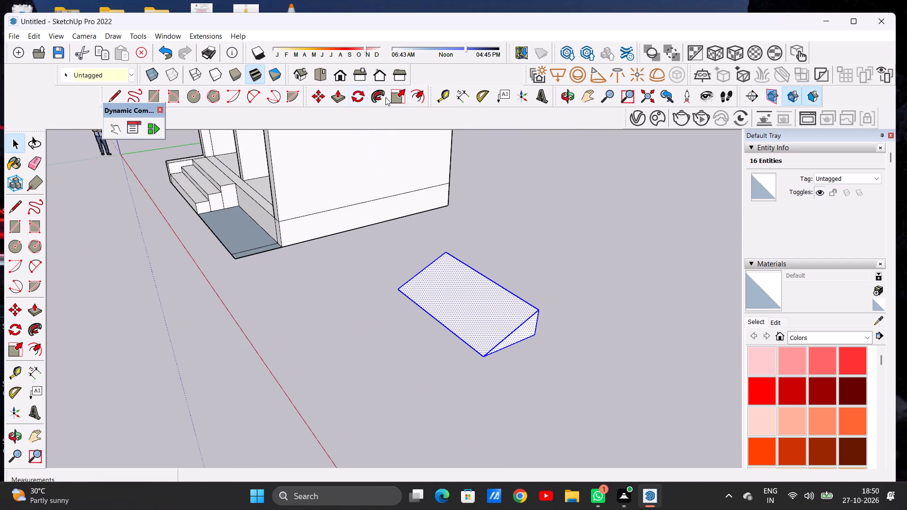
pyautogui.click(394, 99)
pyautogui.click(510, 338)
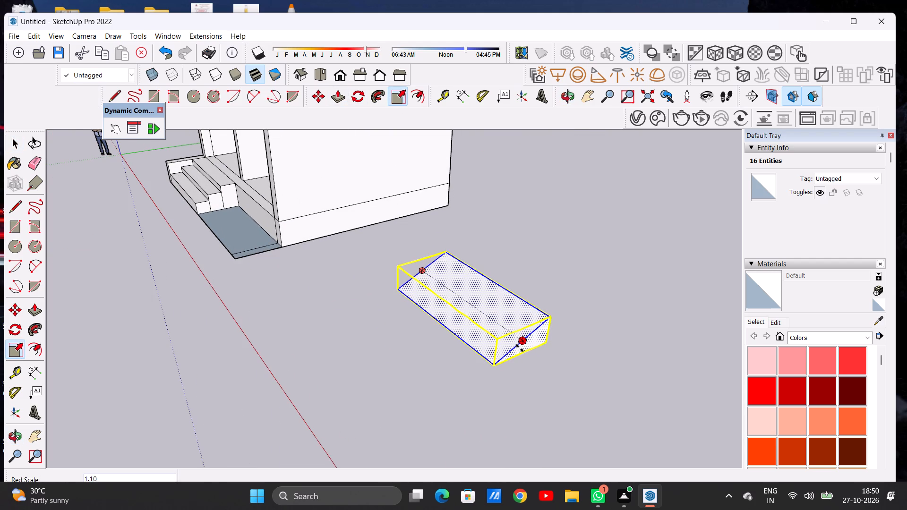
pyautogui.click(521, 353)
pyautogui.press('space')
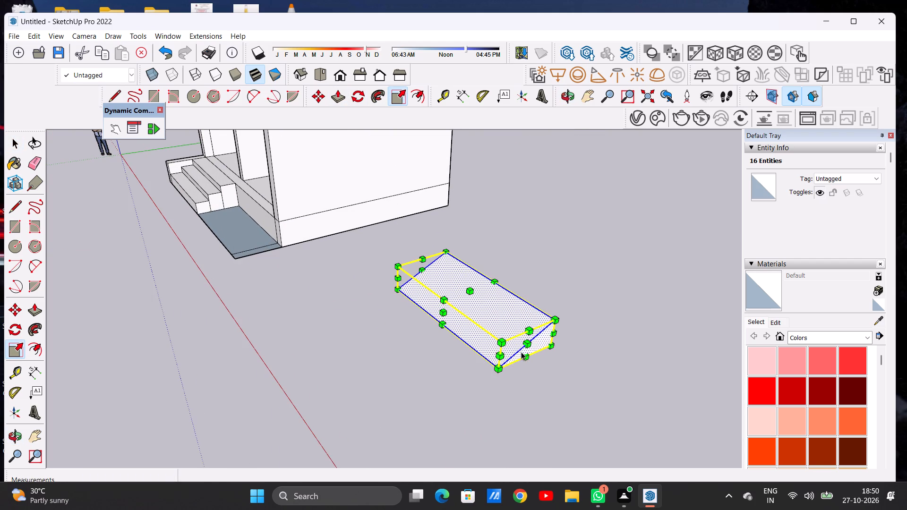
# Scale the wedge ramp's height to a little over 1.30 along the blue axis.
pyautogui.click(392, 99)
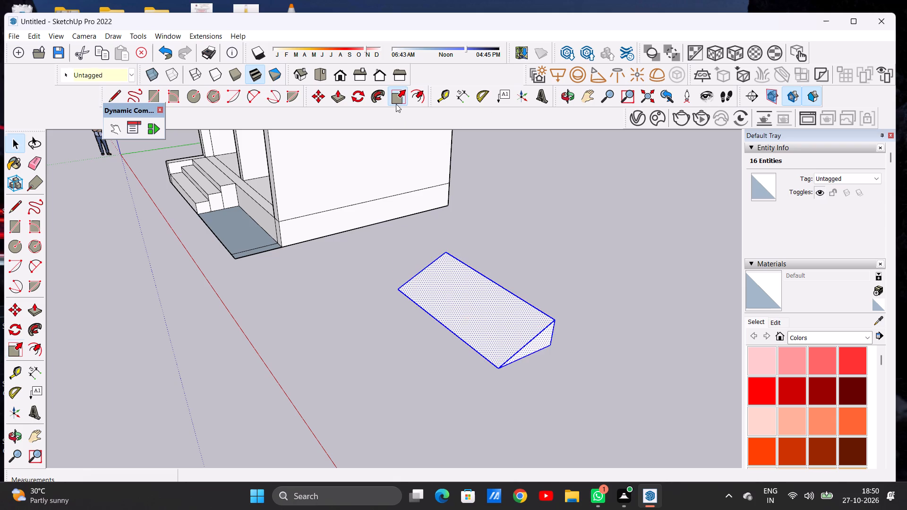
pyautogui.click(471, 292)
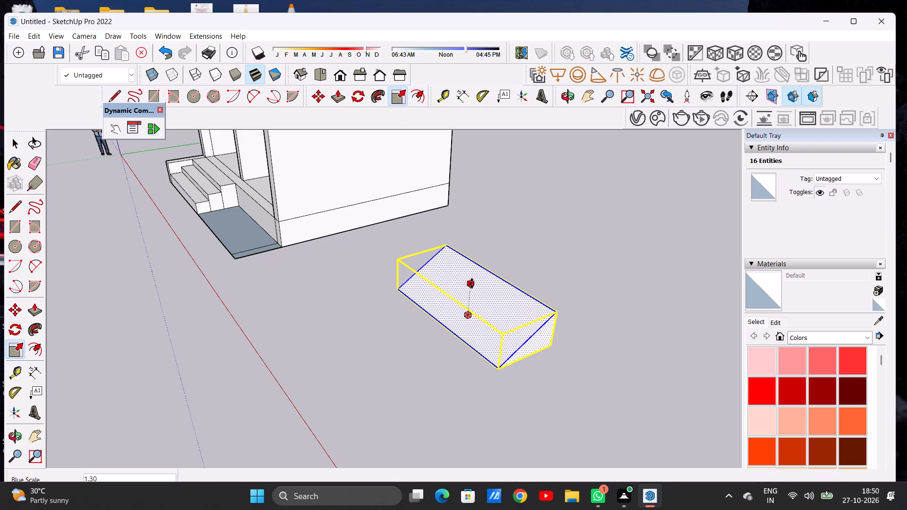
pyautogui.click(472, 282)
pyautogui.press('space')
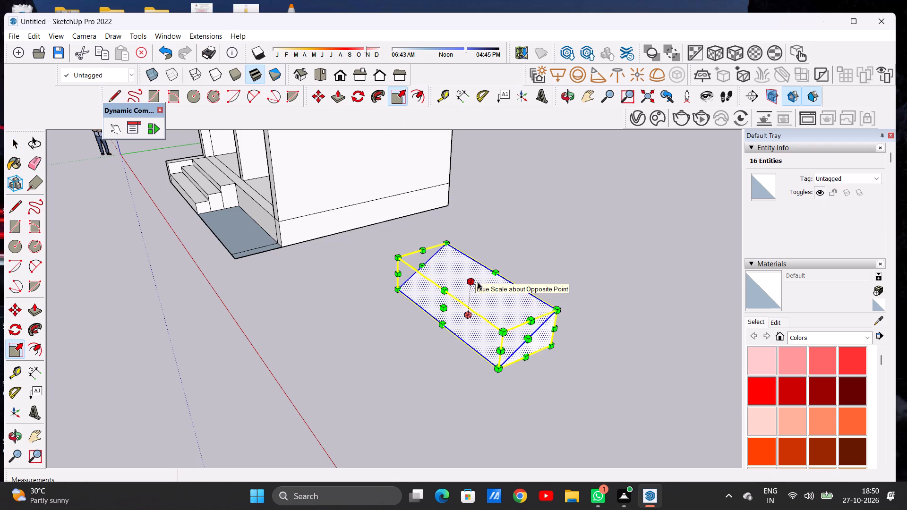
# Move the whole wedge ramp by its low front corner about 13' 11 11/16" to just outside the building's front corner.
pyautogui.rightClick(582, 295)
pyautogui.scroll(-5, 508, 307)
pyautogui.tripleClick(514, 314)
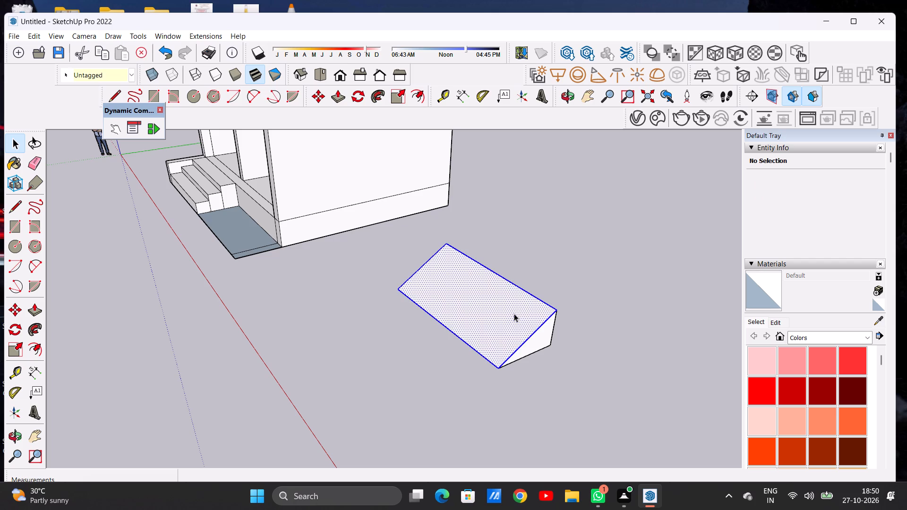
pyautogui.click(513, 314)
pyautogui.press('m')
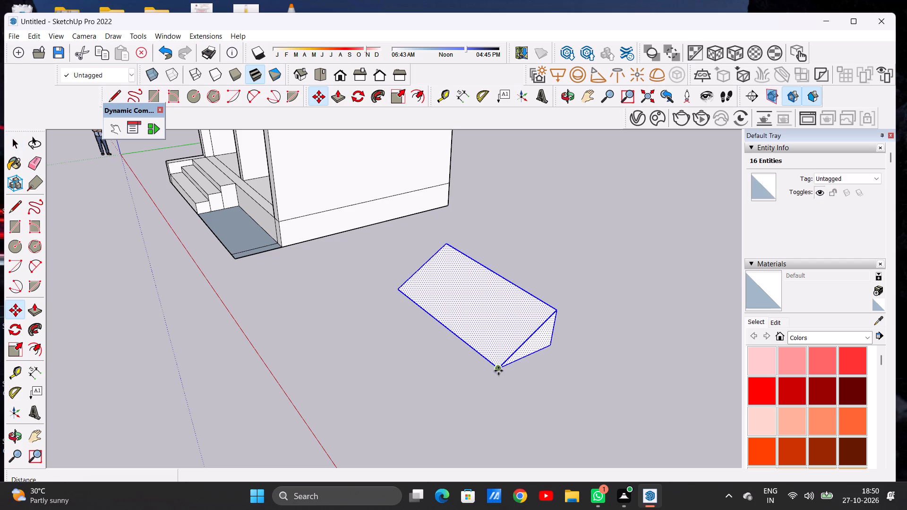
pyautogui.click(498, 370)
pyautogui.scroll(-4, 322, 306)
pyautogui.scroll(1, 471, 298)
pyautogui.scroll(-4, 472, 298)
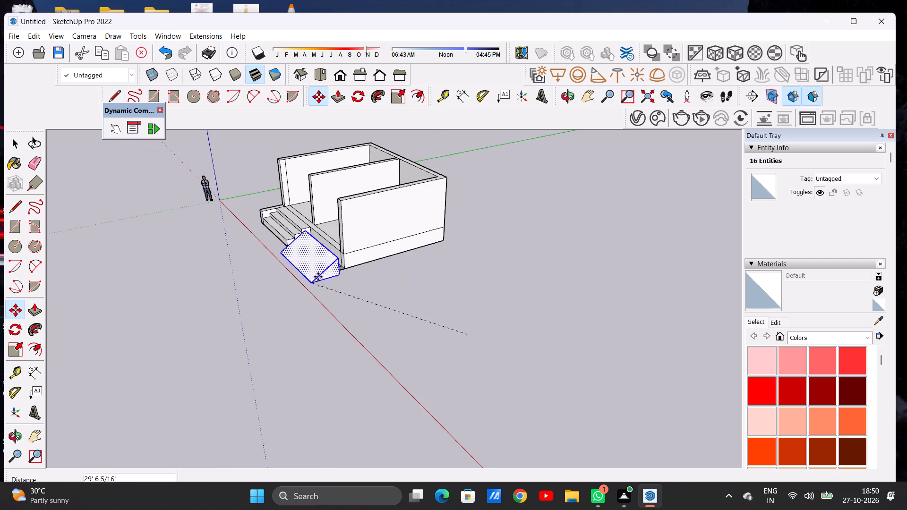
pyautogui.scroll(7, 334, 265)
pyautogui.scroll(-1, 326, 271)
pyautogui.scroll(3, 325, 271)
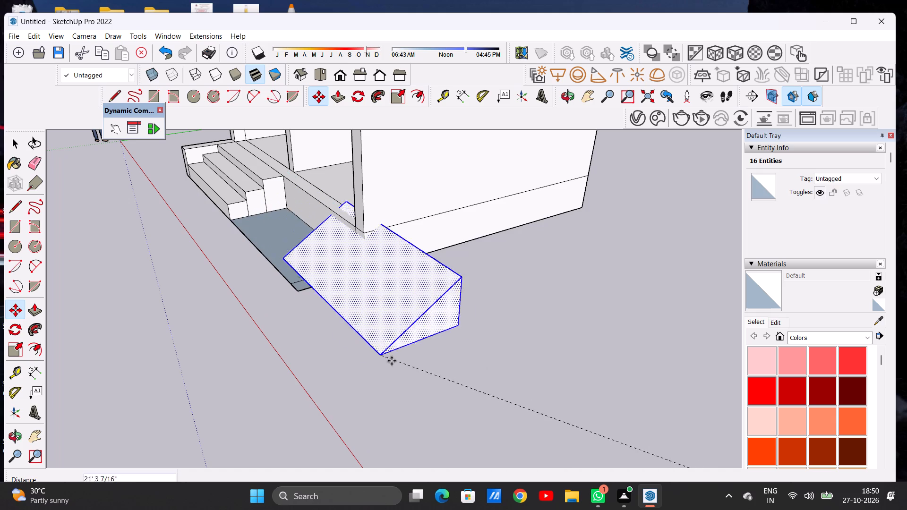
pyautogui.click(490, 462)
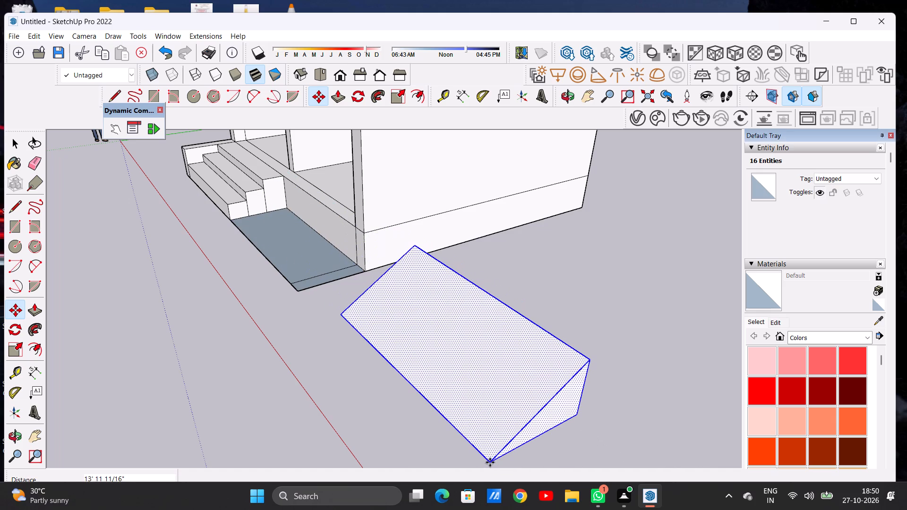
pyautogui.press('space')
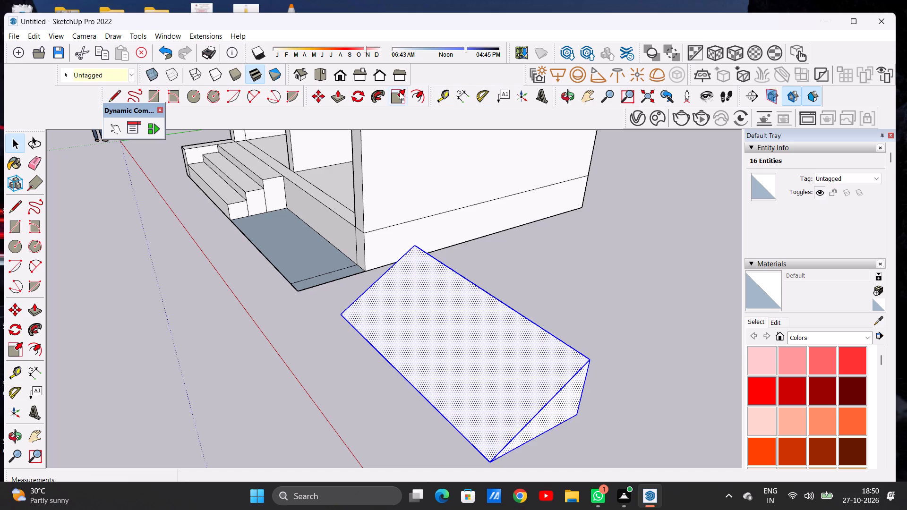
# Scale the wedge ramp by its high back edge to about 1.13 along green and 0.74 along blue.
pyautogui.click(400, 92)
pyautogui.click(491, 290)
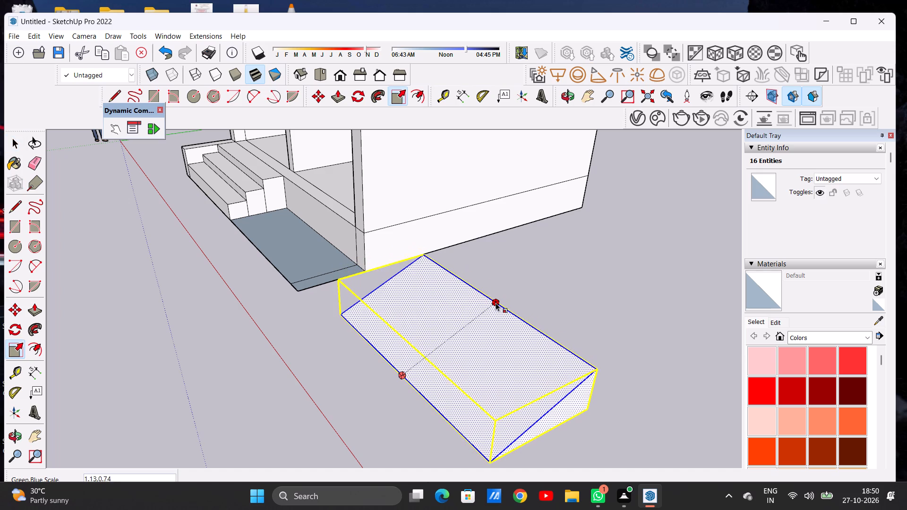
pyautogui.click(496, 304)
pyautogui.press('space')
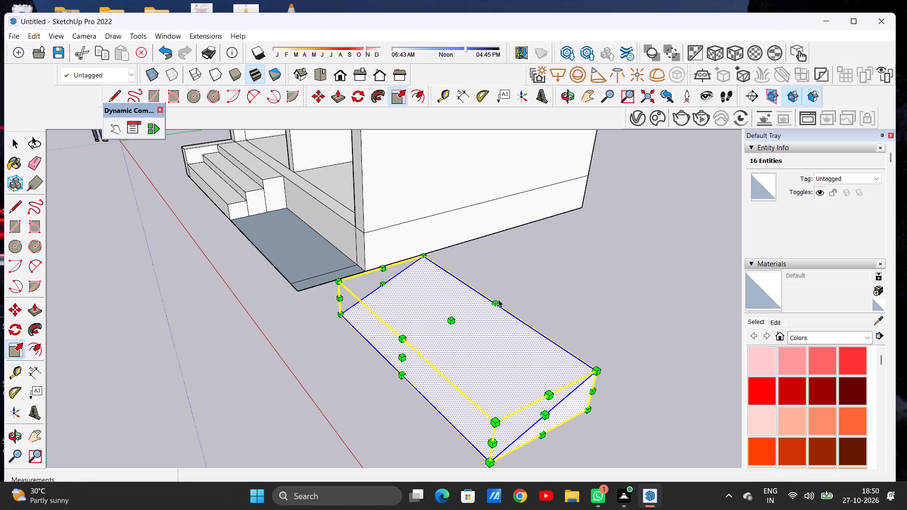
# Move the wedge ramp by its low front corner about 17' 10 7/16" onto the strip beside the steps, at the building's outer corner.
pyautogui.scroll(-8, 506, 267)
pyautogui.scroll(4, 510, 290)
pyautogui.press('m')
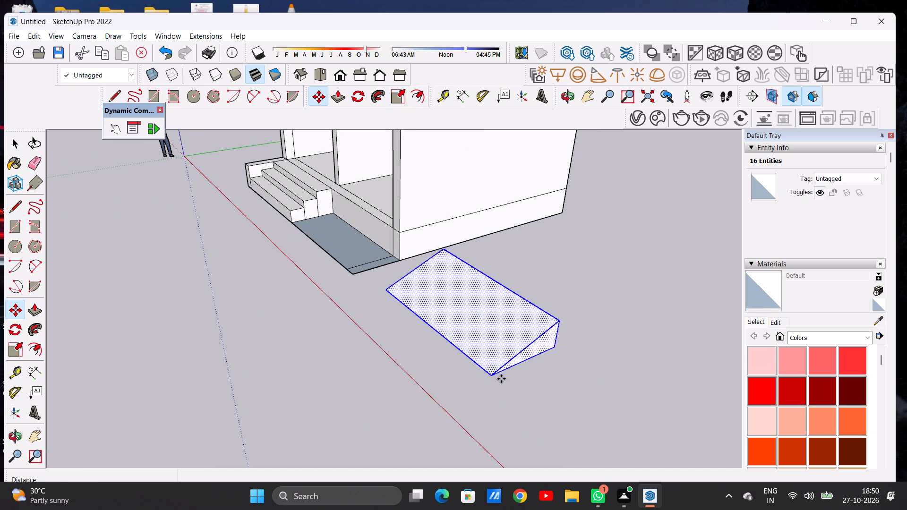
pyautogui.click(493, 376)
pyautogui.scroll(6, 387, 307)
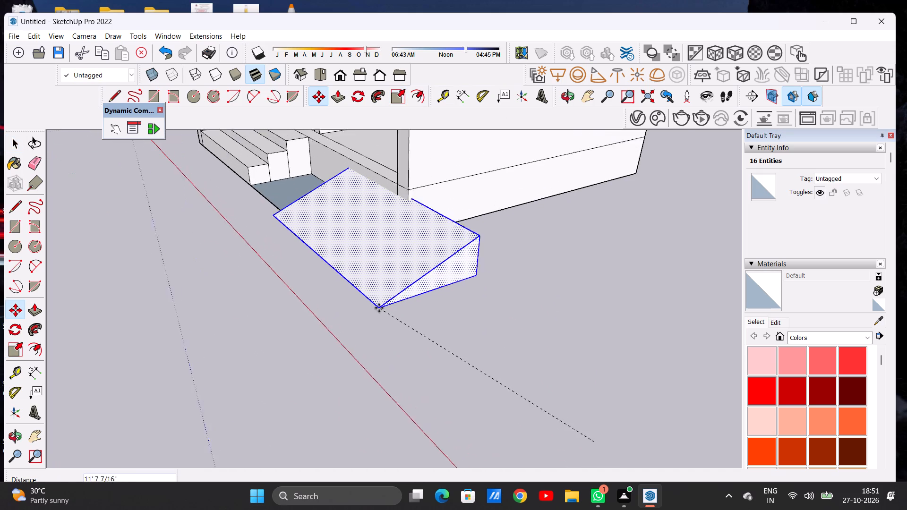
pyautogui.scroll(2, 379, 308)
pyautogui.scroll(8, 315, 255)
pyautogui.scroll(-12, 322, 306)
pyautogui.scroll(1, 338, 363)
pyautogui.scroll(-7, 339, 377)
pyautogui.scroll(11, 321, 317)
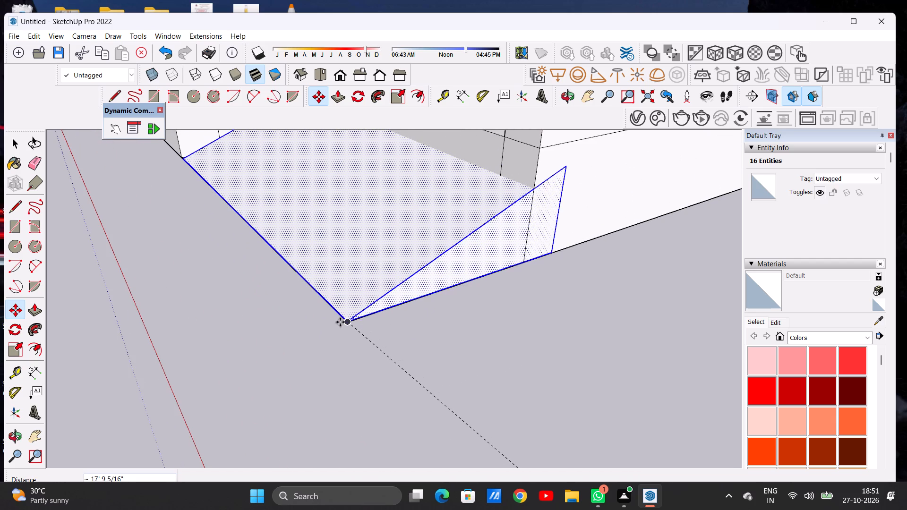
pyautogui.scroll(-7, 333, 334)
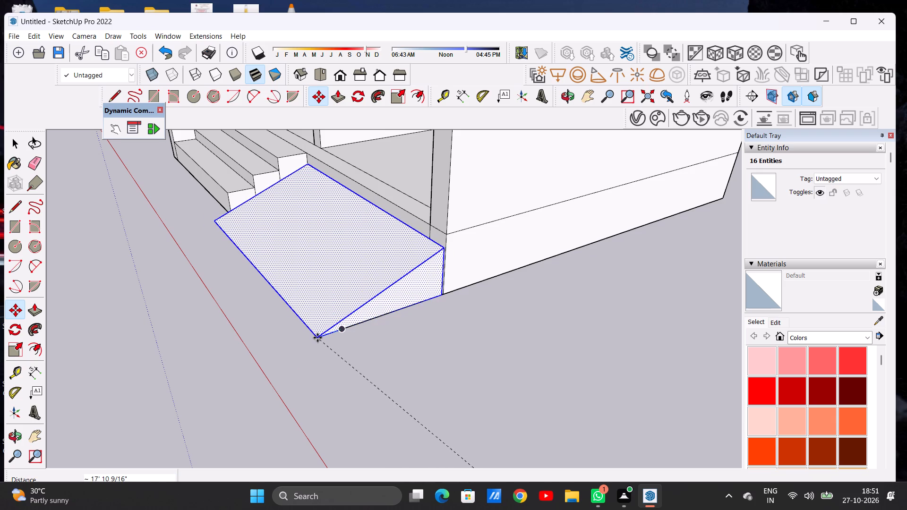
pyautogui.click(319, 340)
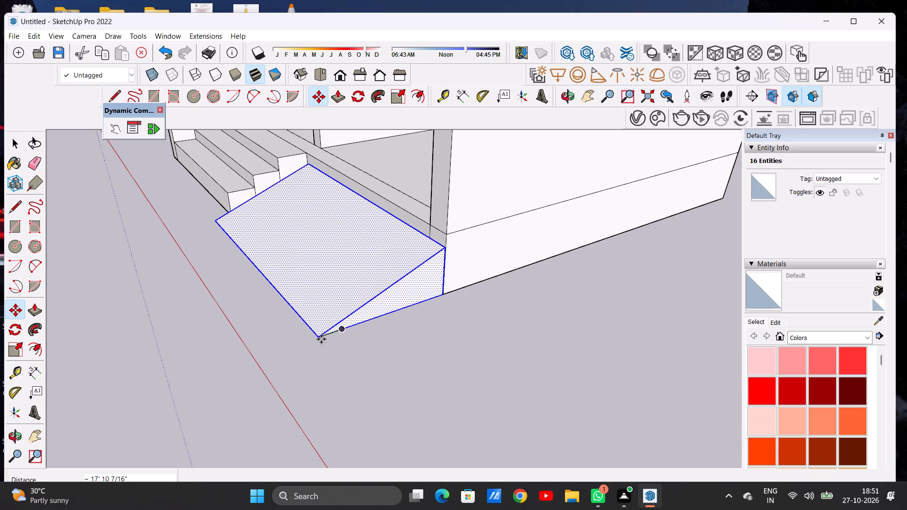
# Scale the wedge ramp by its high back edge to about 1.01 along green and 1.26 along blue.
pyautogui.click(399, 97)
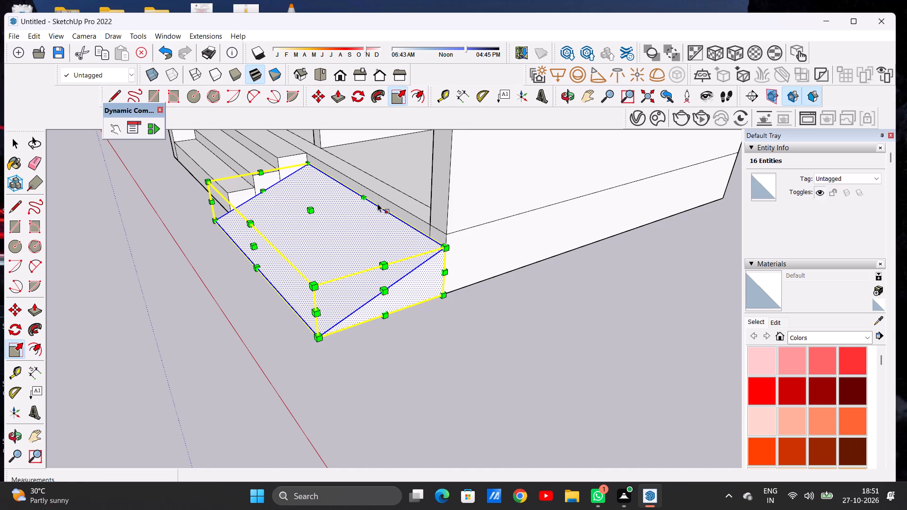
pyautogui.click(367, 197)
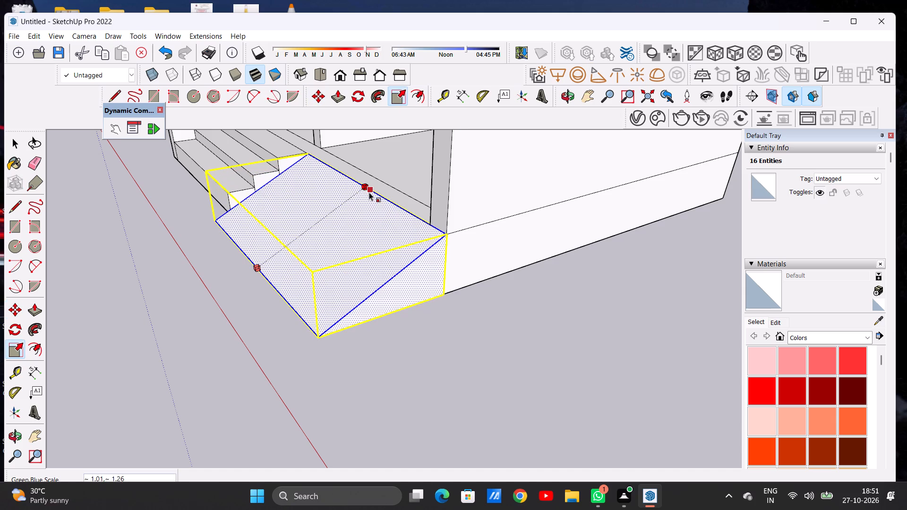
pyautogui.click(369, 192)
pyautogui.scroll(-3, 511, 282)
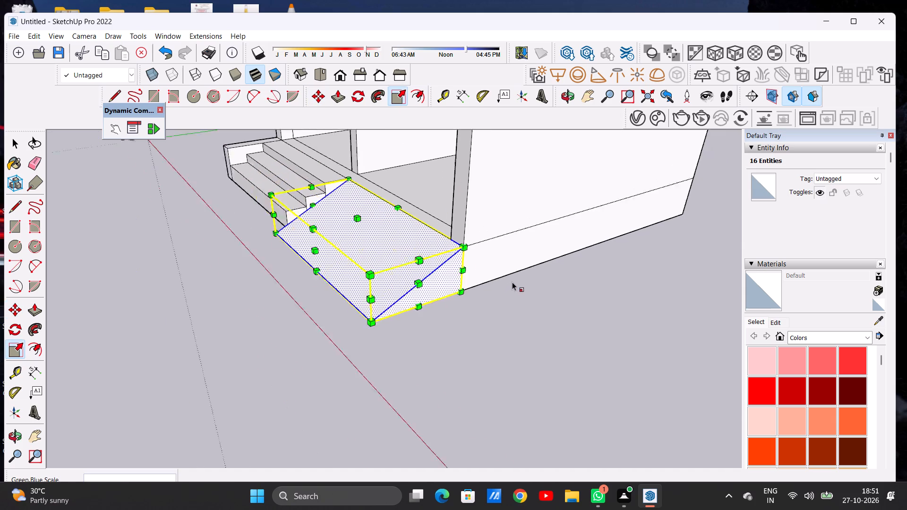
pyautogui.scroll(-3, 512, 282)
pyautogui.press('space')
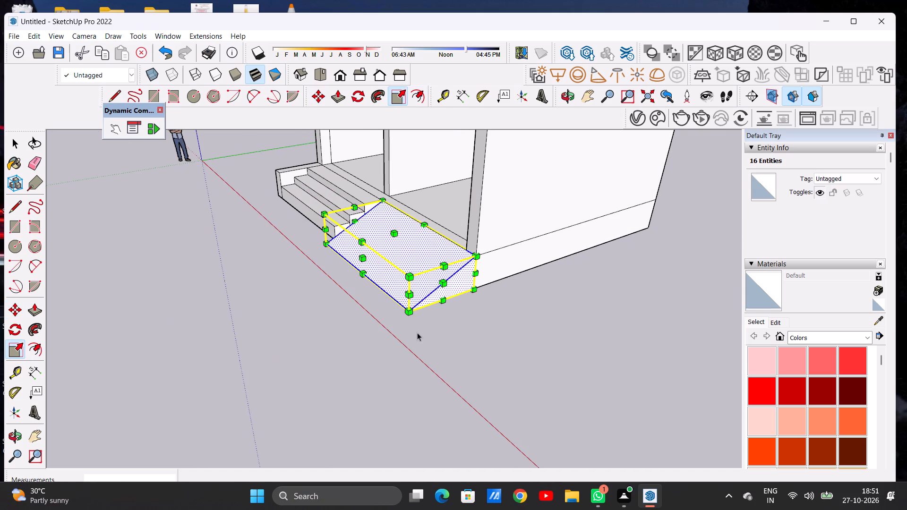
# Examine the wedge ramp's fit against the steps and the base block from below and from the front.
pyautogui.moveTo(413, 333); pyautogui.dragTo(588, 261, button='middle')
pyautogui.moveTo(455, 288); pyautogui.dragTo(470, 182, button='middle')
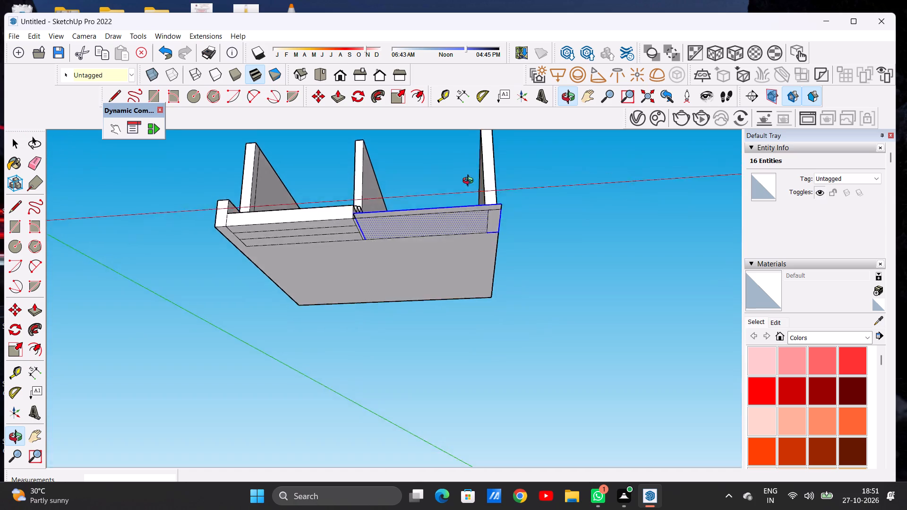
pyautogui.moveTo(470, 182); pyautogui.dragTo(469, 329, button='middle')
pyautogui.moveTo(421, 221); pyautogui.dragTo(466, 331, button='middle')
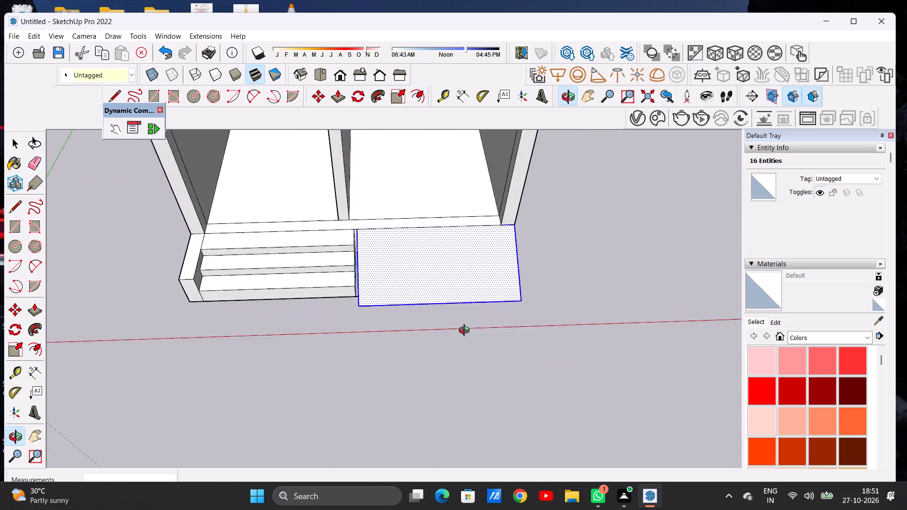
pyautogui.moveTo(466, 331); pyautogui.dragTo(444, 334, button='middle')
pyautogui.scroll(5, 374, 244)
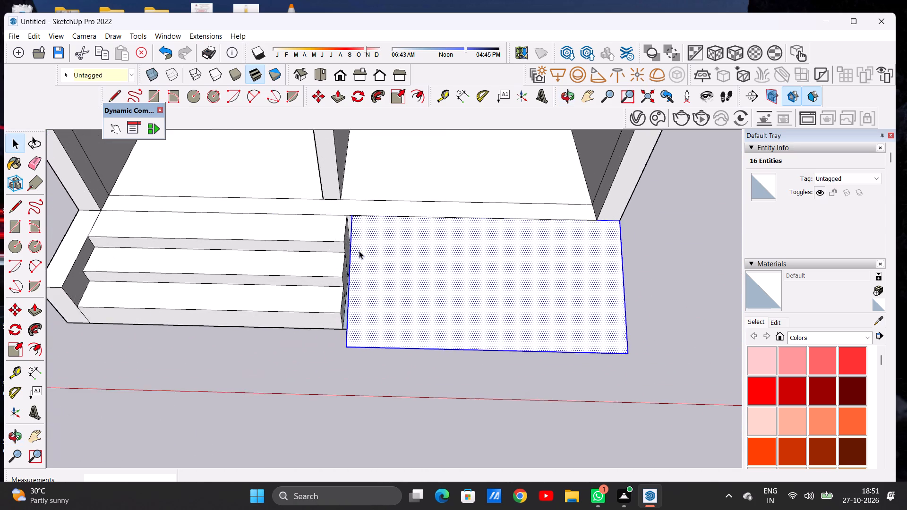
pyautogui.scroll(5, 359, 251)
pyautogui.moveTo(348, 254); pyautogui.dragTo(389, 253, button='middle')
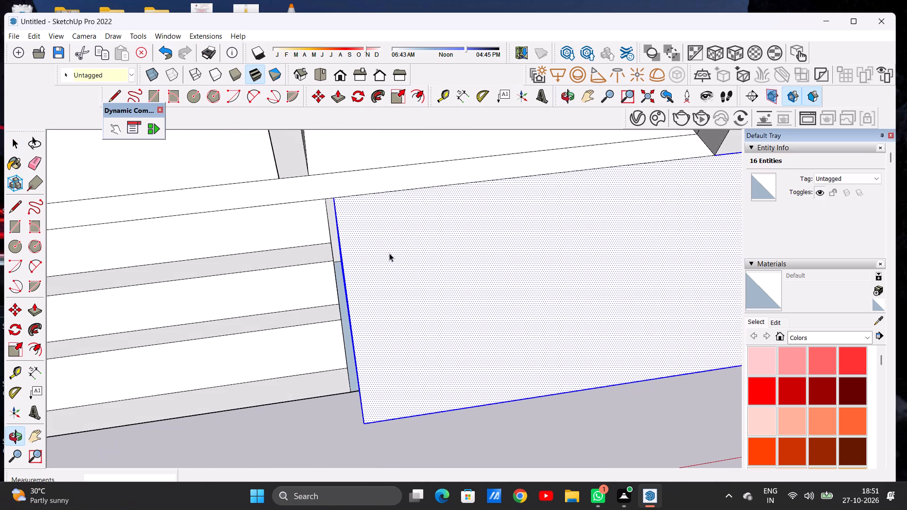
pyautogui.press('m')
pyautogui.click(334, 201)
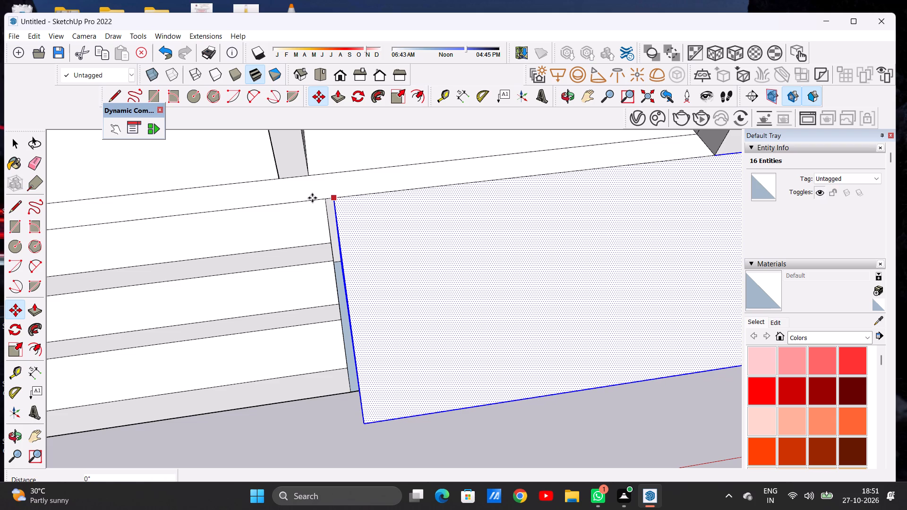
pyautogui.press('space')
# Examine how the wedge ramp's width and ends line up with the steps and the building's outer wall.
pyautogui.scroll(-15, 376, 243)
pyautogui.moveTo(506, 232); pyautogui.dragTo(390, 187, button='middle')
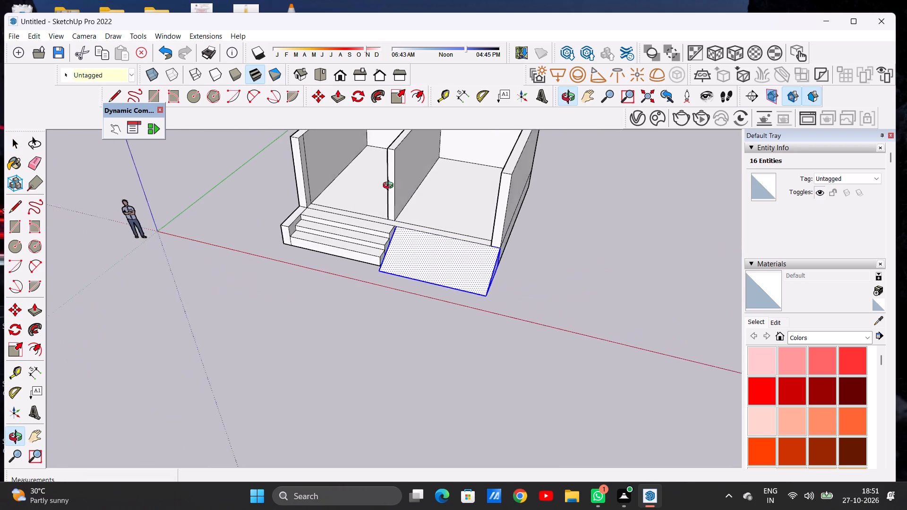
pyautogui.moveTo(390, 187); pyautogui.dragTo(368, 187, button='middle')
pyautogui.scroll(-4, 426, 212)
pyautogui.moveTo(480, 252); pyautogui.dragTo(484, 204, button='middle')
pyautogui.scroll(4, 483, 246)
pyautogui.moveTo(496, 247); pyautogui.dragTo(554, 267, button='middle')
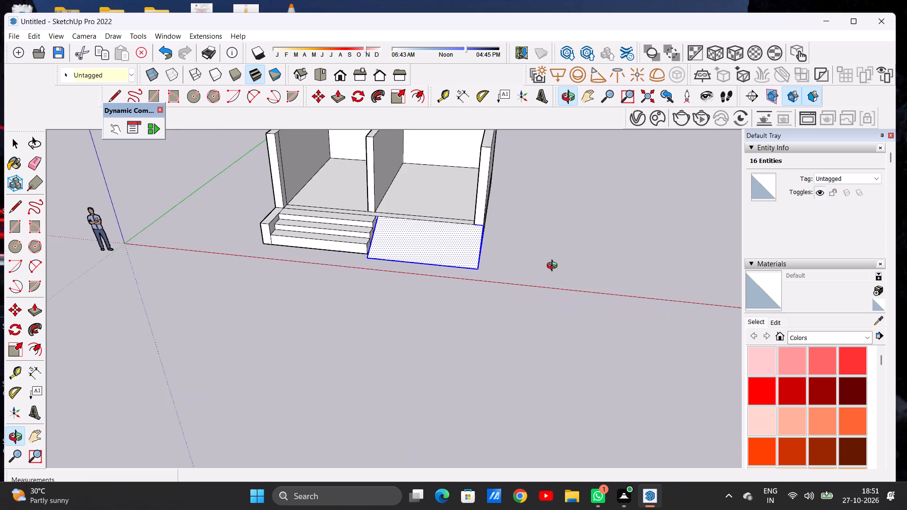
pyautogui.moveTo(554, 267); pyautogui.dragTo(569, 249, button='middle')
pyautogui.scroll(-8, 424, 252)
pyautogui.scroll(1, 424, 269)
pyautogui.scroll(-2, 424, 269)
pyautogui.scroll(8, 436, 218)
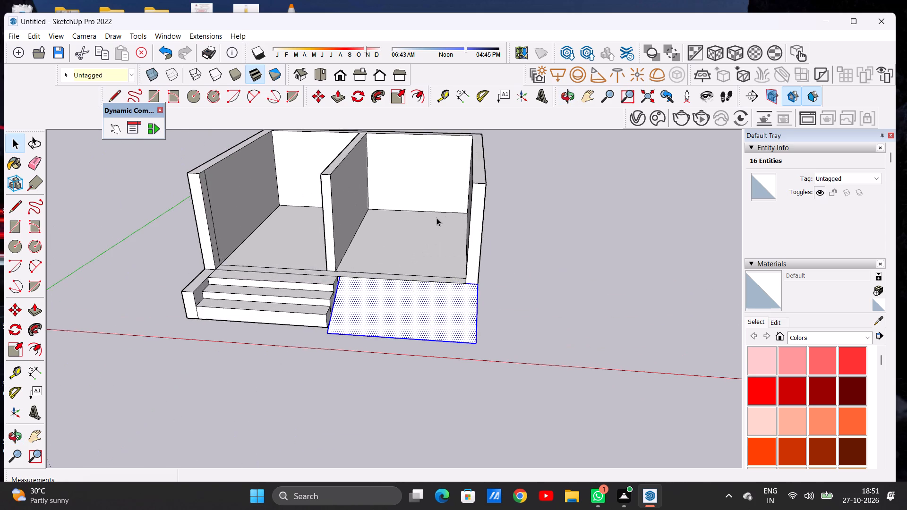
pyautogui.scroll(-6, 401, 237)
pyautogui.scroll(6, 431, 264)
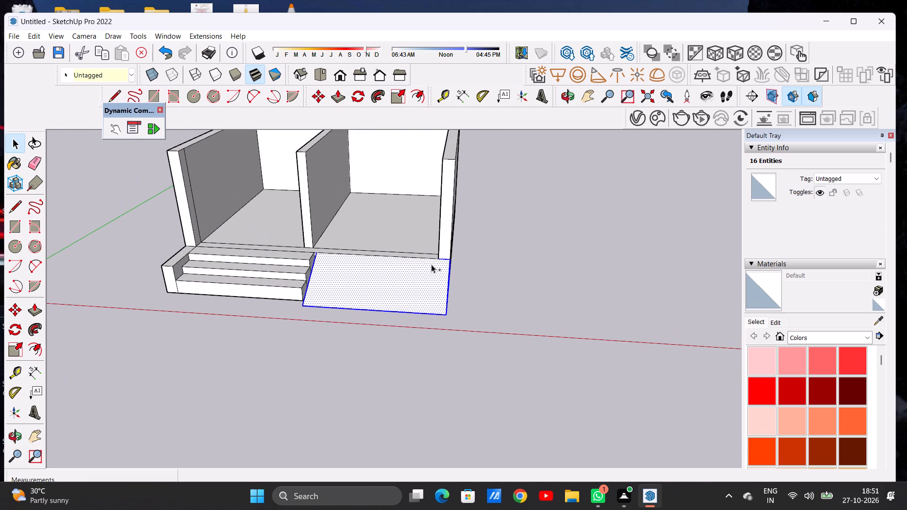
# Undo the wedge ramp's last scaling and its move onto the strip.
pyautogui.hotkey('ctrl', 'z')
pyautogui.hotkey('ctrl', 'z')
# Scale the wedge ramp to 0.97 along the red axis, shortening it at the end farther from the building.
pyautogui.scroll(-4, 423, 264)
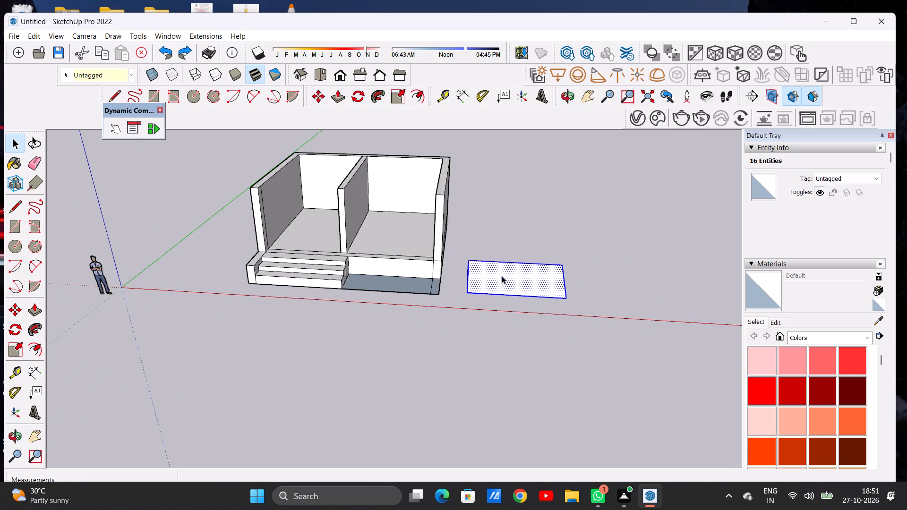
pyautogui.scroll(-1, 508, 279)
pyautogui.scroll(3, 508, 279)
pyautogui.moveTo(490, 268); pyautogui.dragTo(442, 268, button='middle')
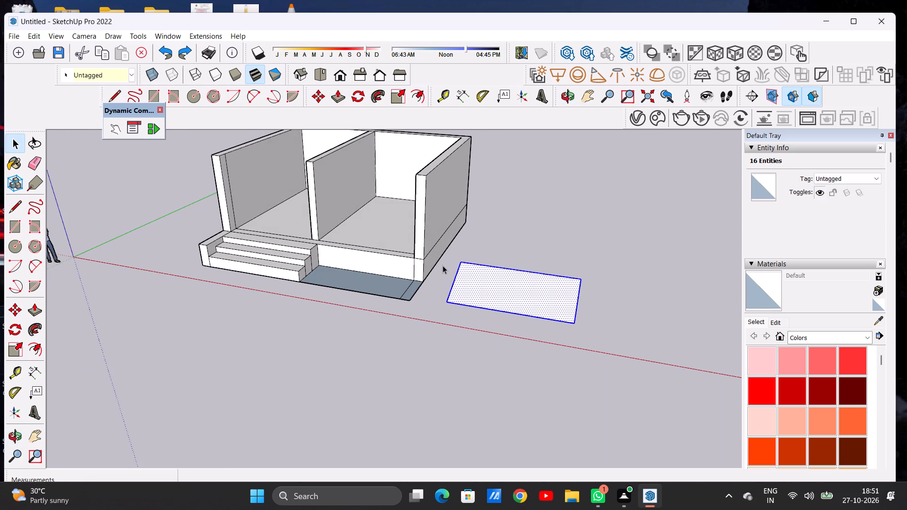
pyautogui.scroll(-5, 458, 255)
pyautogui.scroll(8, 496, 268)
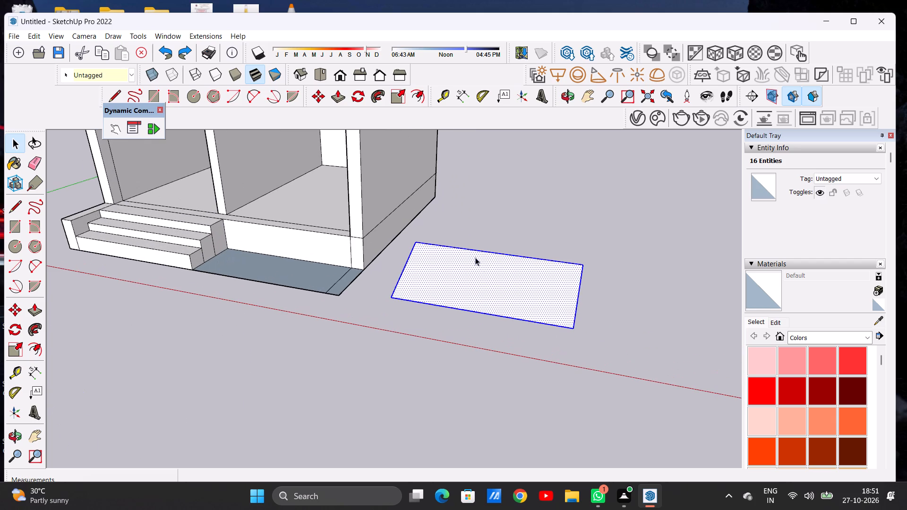
pyautogui.click(400, 93)
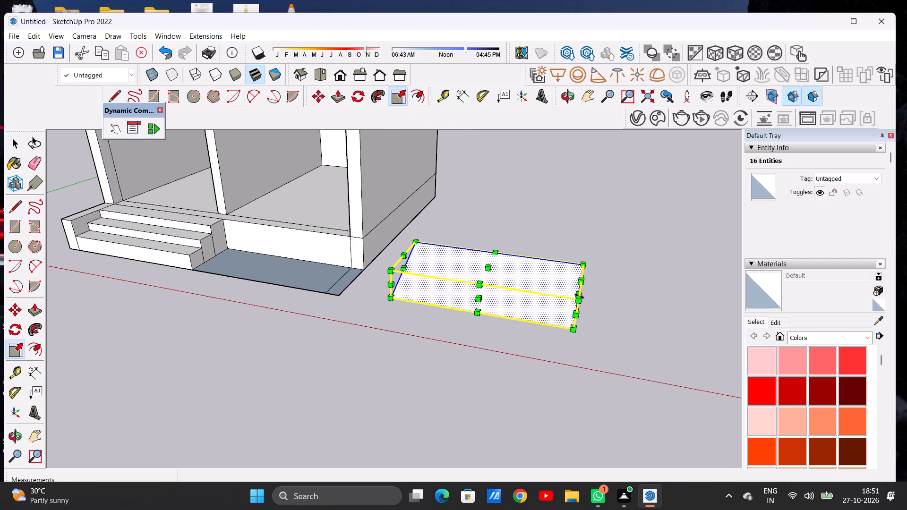
pyautogui.click(582, 294)
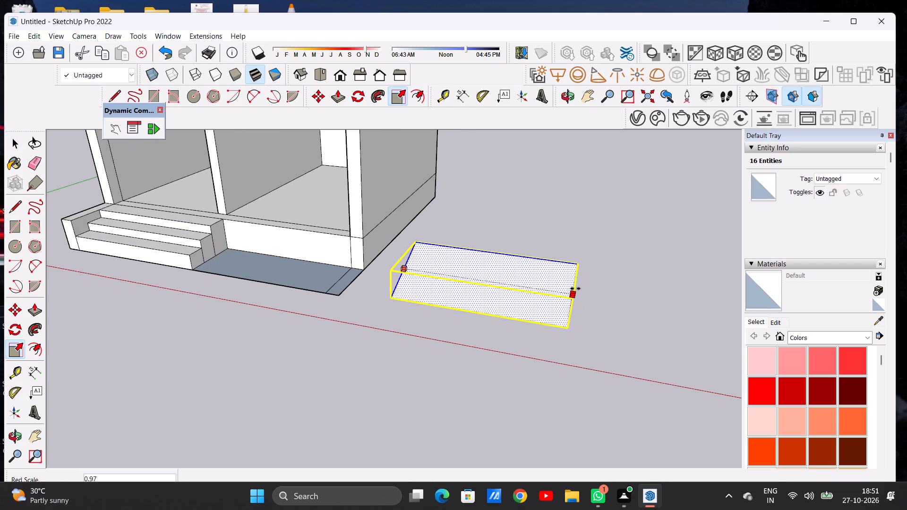
pyautogui.click(573, 289)
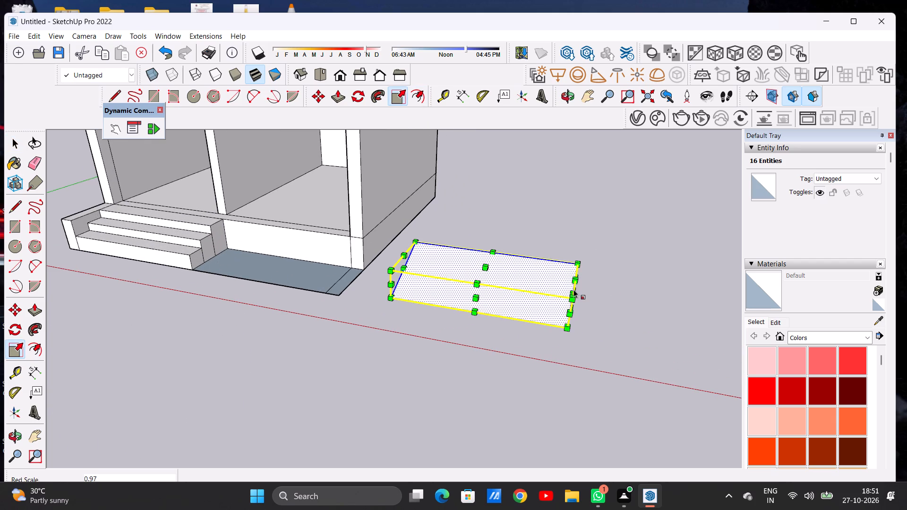
pyautogui.press('space')
# Move the wedge ramp by its high back corner about 18' 7 7/16" onto the base's front face, at the outer wall's inner edge.
pyautogui.press('m')
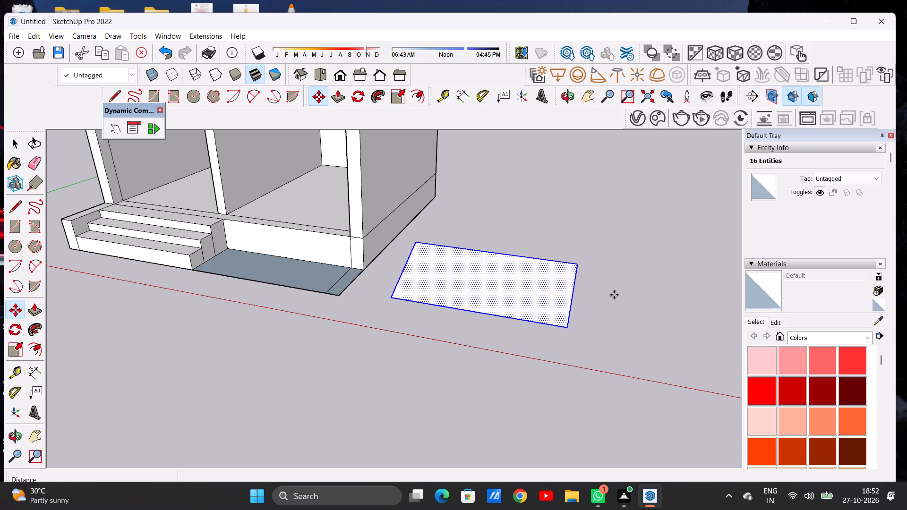
pyautogui.moveTo(610, 293); pyautogui.dragTo(465, 273, button='middle')
pyautogui.click(511, 296)
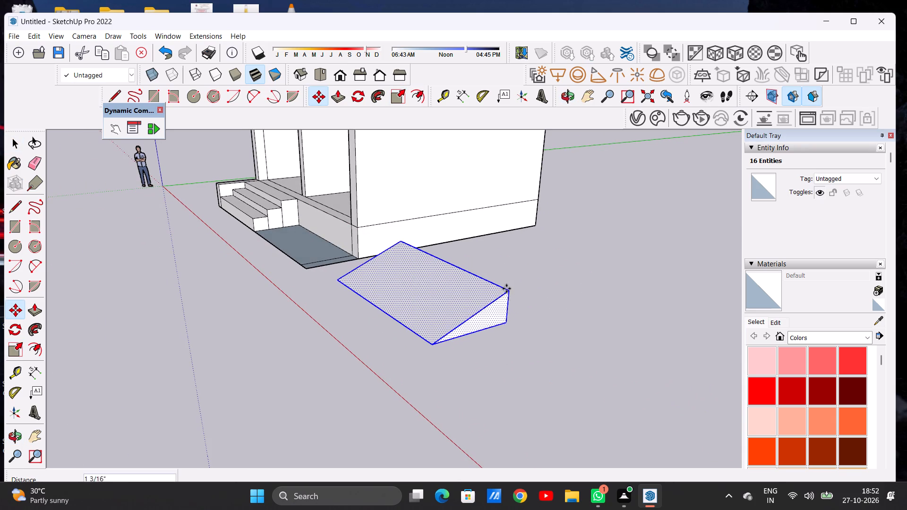
pyautogui.scroll(4, 394, 243)
pyautogui.scroll(-6, 397, 212)
pyautogui.scroll(5, 371, 211)
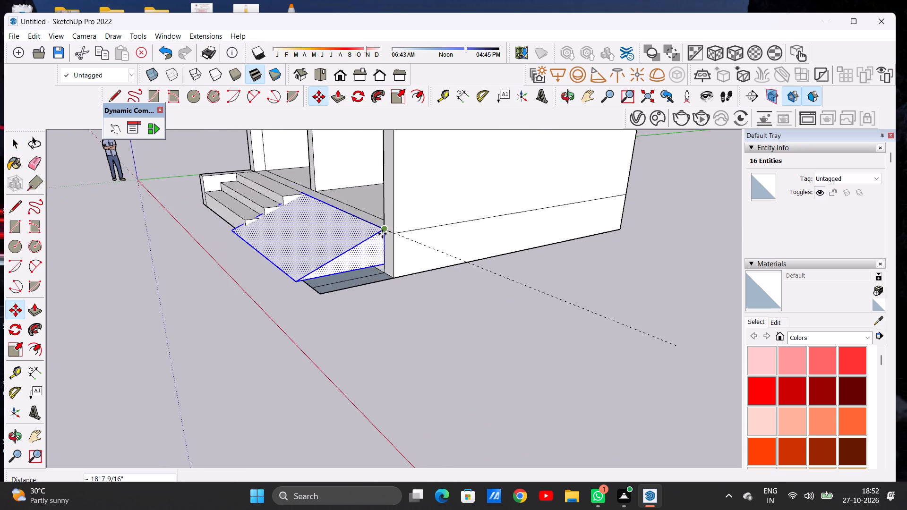
pyautogui.scroll(5, 382, 234)
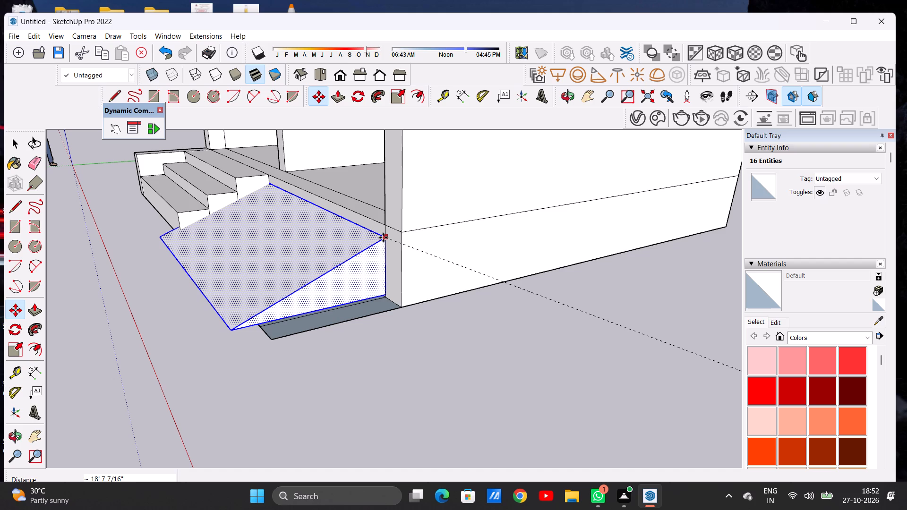
pyautogui.click(383, 238)
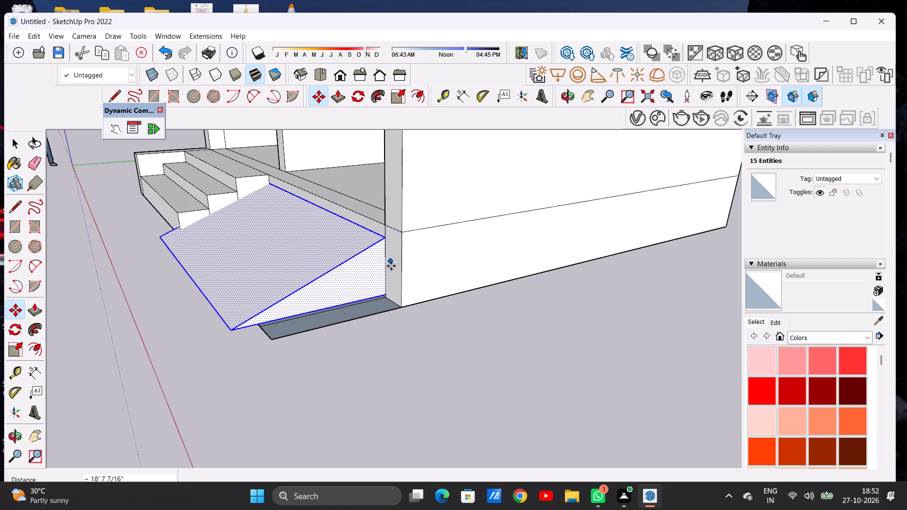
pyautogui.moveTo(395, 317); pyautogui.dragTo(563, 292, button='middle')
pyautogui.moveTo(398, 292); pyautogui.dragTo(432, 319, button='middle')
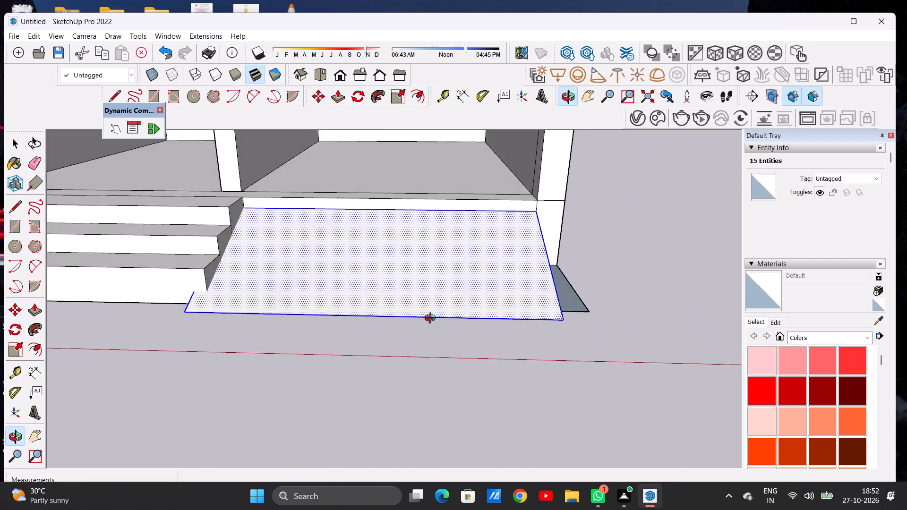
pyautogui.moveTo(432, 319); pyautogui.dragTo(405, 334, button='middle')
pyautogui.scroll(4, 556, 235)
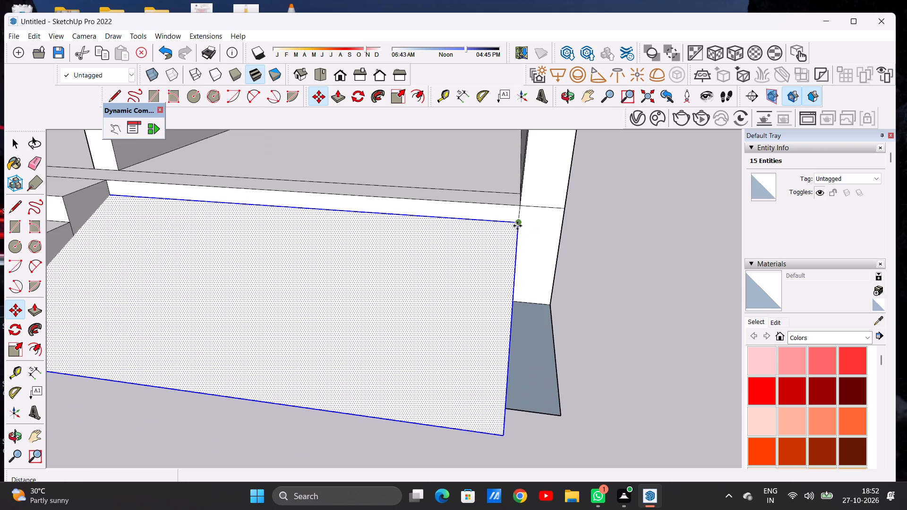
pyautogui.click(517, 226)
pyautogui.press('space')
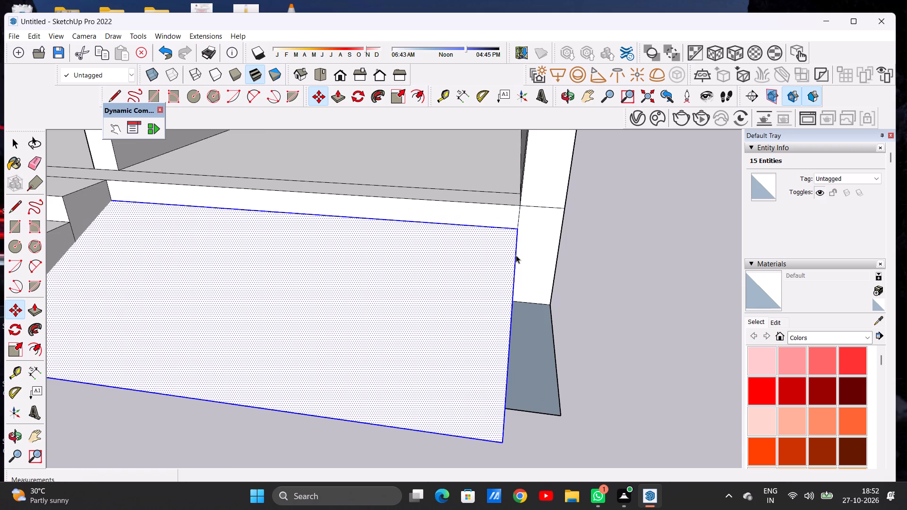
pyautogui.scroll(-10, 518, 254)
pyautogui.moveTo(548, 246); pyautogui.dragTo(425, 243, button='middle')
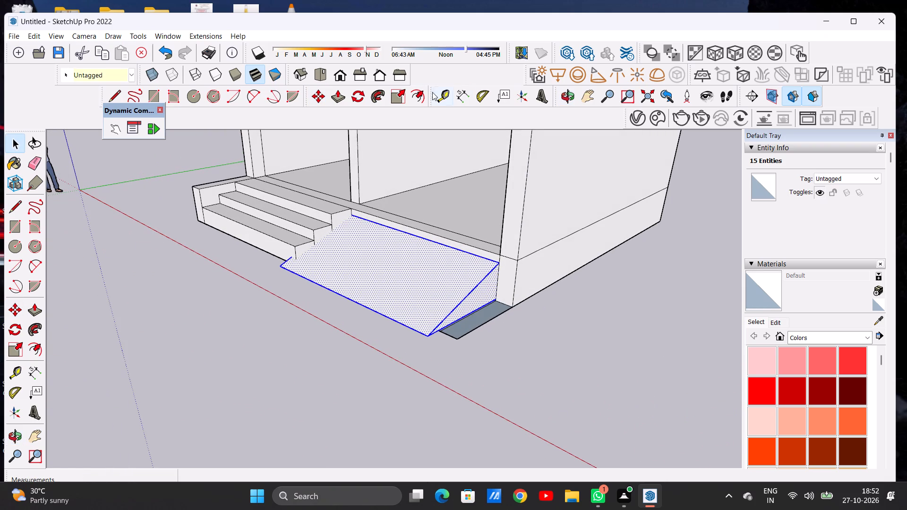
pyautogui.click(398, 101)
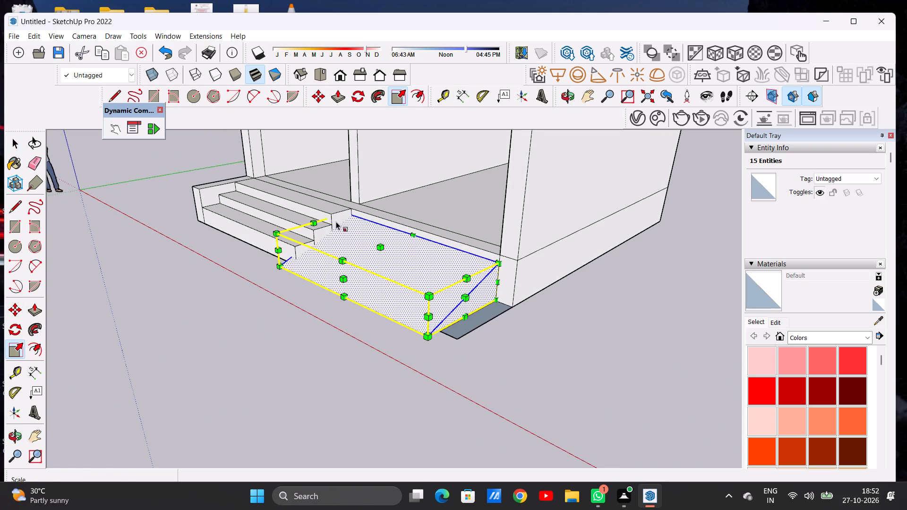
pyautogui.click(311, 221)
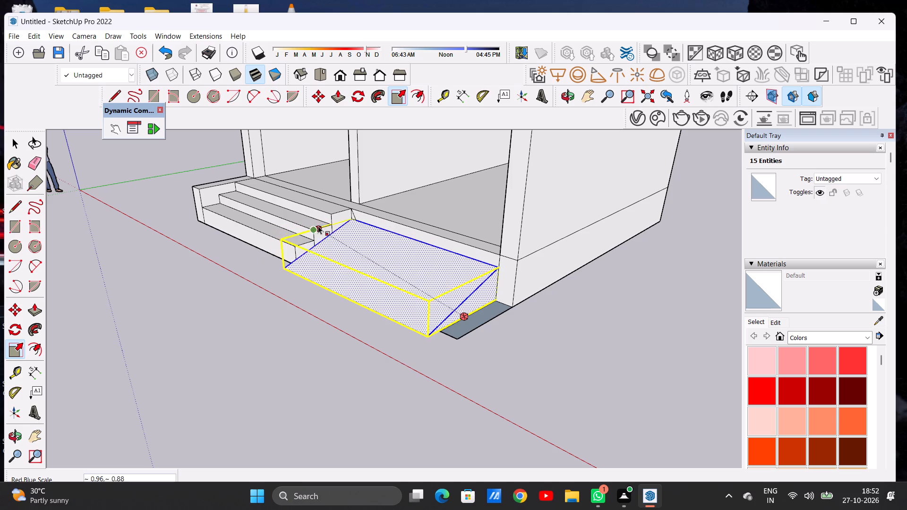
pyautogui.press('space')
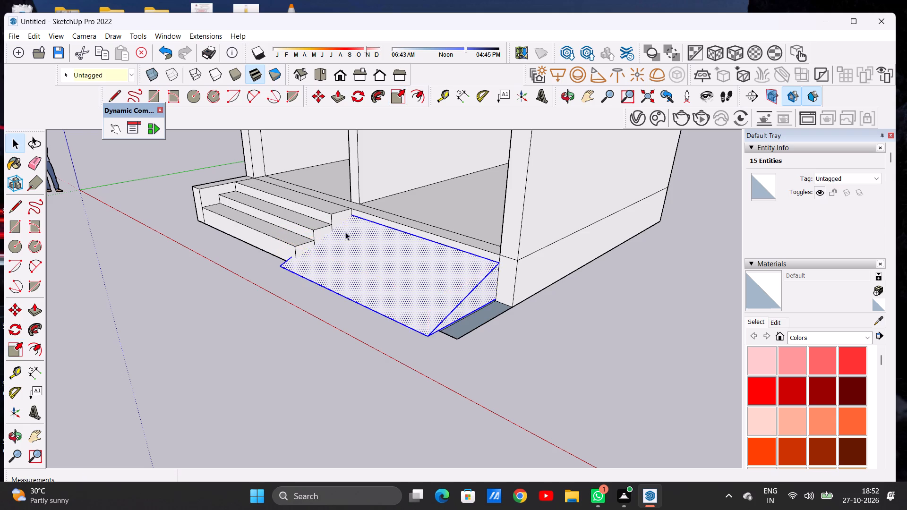
# Undo the wedge ramp's move onto the base's front face.
pyautogui.scroll(-1, 368, 222)
pyautogui.scroll(1, 368, 222)
pyautogui.scroll(-6, 368, 222)
pyautogui.hotkey('ctrl', 'z')
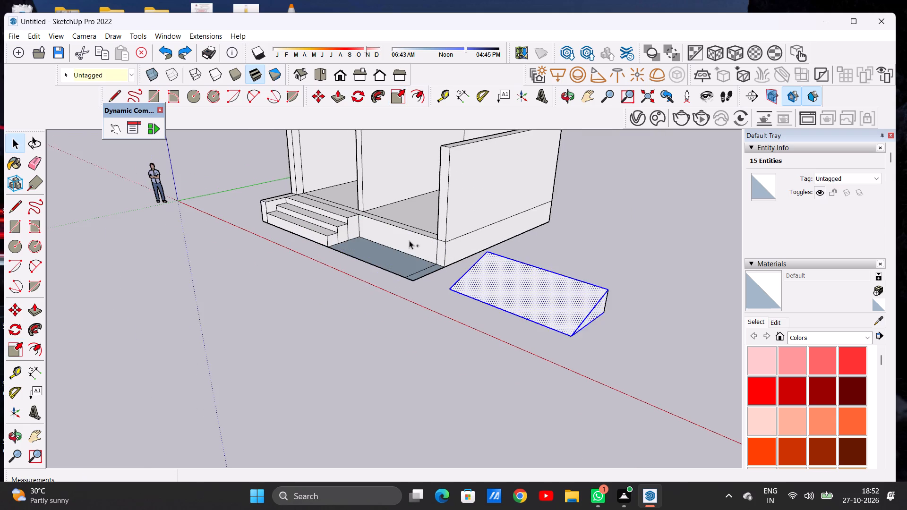
# Scale the wedge ramp to 0.90 along the red axis, shortening it at the end nearer the building.
pyautogui.scroll(-3, 413, 247)
pyautogui.scroll(4, 477, 263)
pyautogui.moveTo(479, 273); pyautogui.dragTo(540, 281, button='middle')
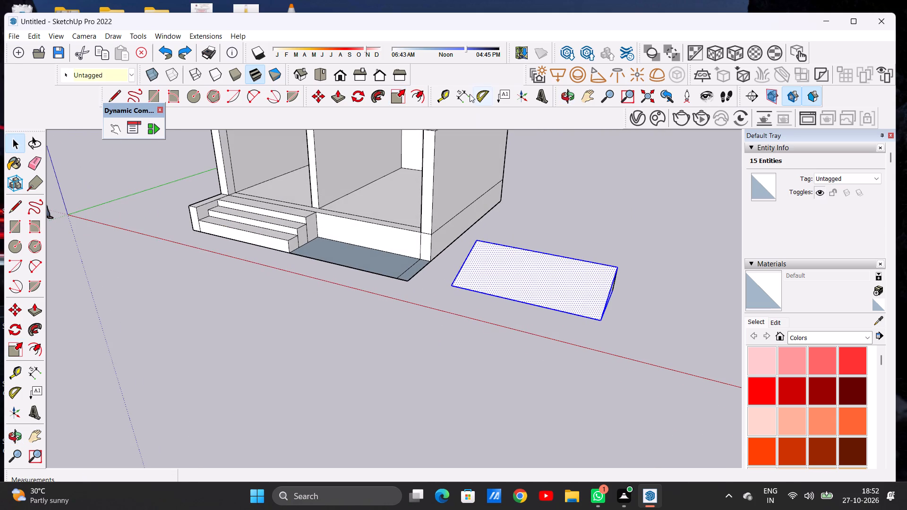
pyautogui.click(395, 94)
pyautogui.scroll(4, 470, 242)
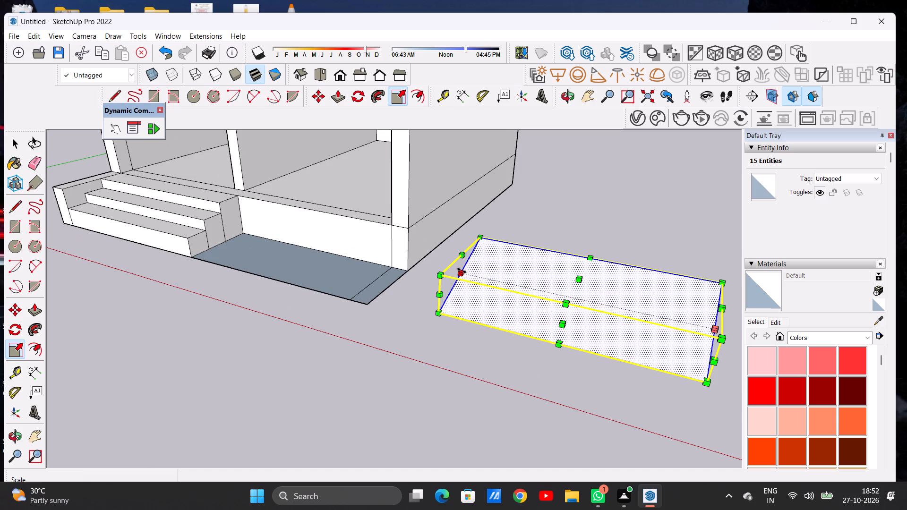
pyautogui.click(462, 269)
pyautogui.click(483, 272)
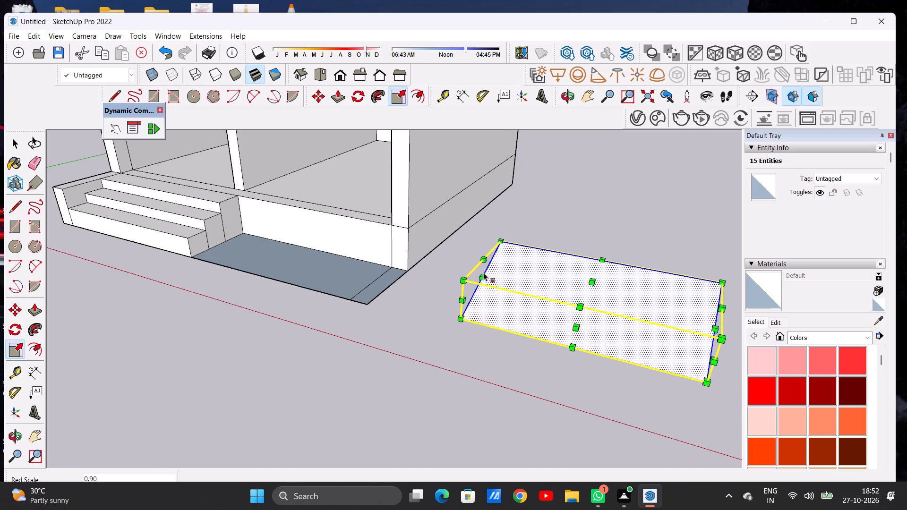
pyautogui.press('space')
pyautogui.scroll(-8, 434, 256)
pyautogui.moveTo(551, 266); pyautogui.dragTo(450, 299, button='middle')
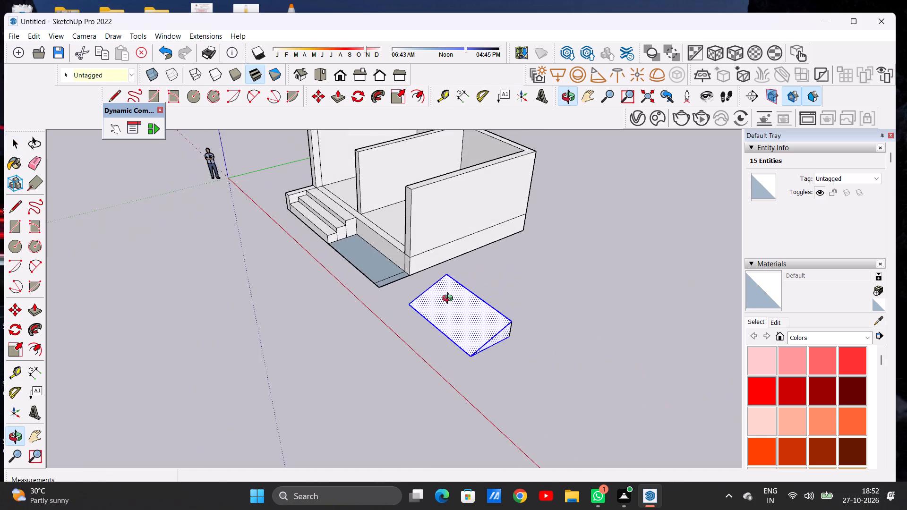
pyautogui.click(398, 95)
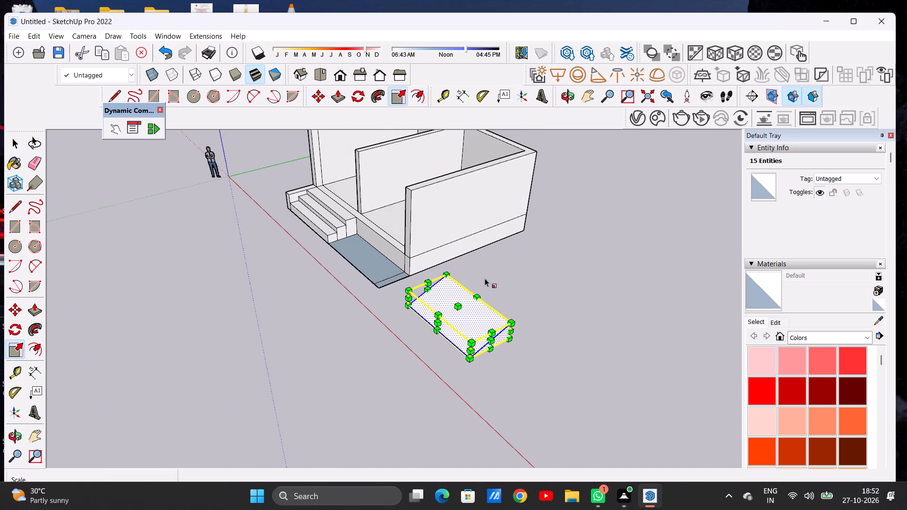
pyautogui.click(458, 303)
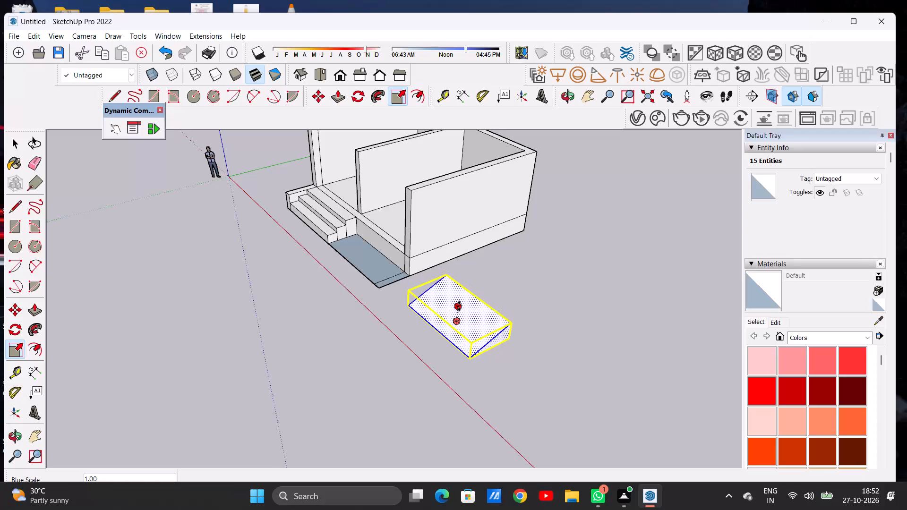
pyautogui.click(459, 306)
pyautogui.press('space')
# Move the whole wedge ramp by its low back corner about 18' 7 7/16" onto the strip, at the outer wall's inner edge.
pyautogui.click(558, 310)
pyautogui.scroll(2, 482, 361)
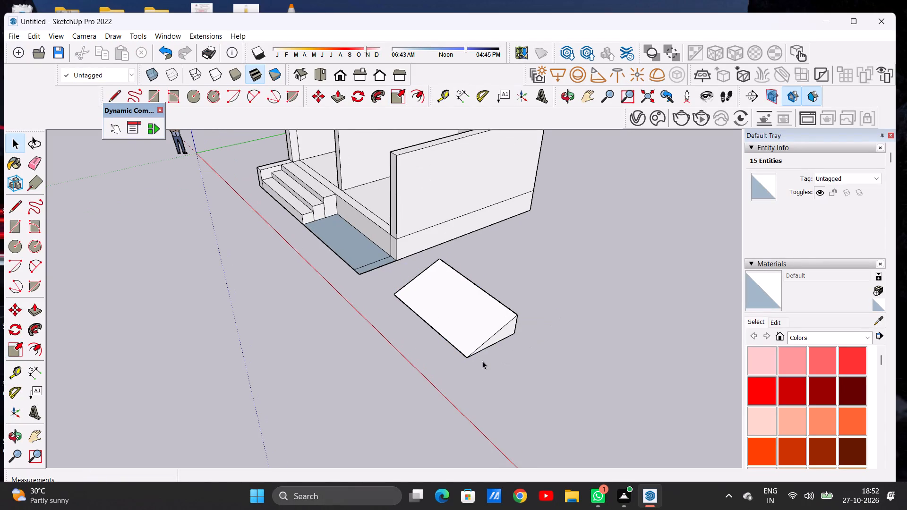
pyautogui.tripleClick(477, 336)
pyautogui.doubleClick(477, 336)
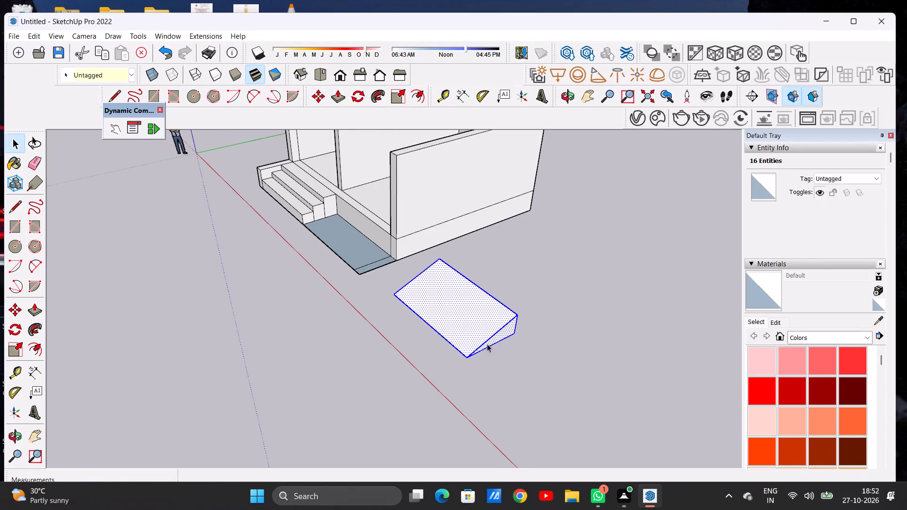
pyautogui.press('m')
pyautogui.scroll(4, 514, 337)
pyautogui.click(515, 334)
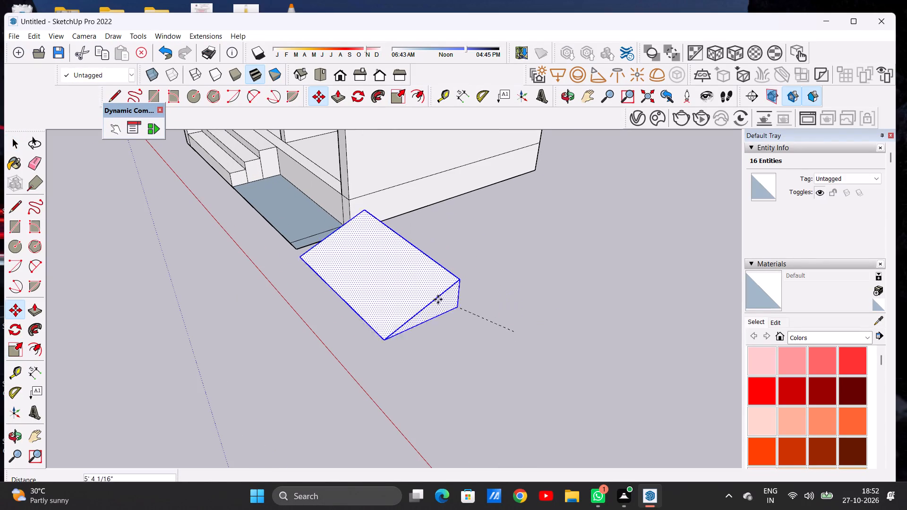
pyautogui.scroll(1, 343, 216)
pyautogui.scroll(-1, 344, 220)
pyautogui.scroll(9, 344, 222)
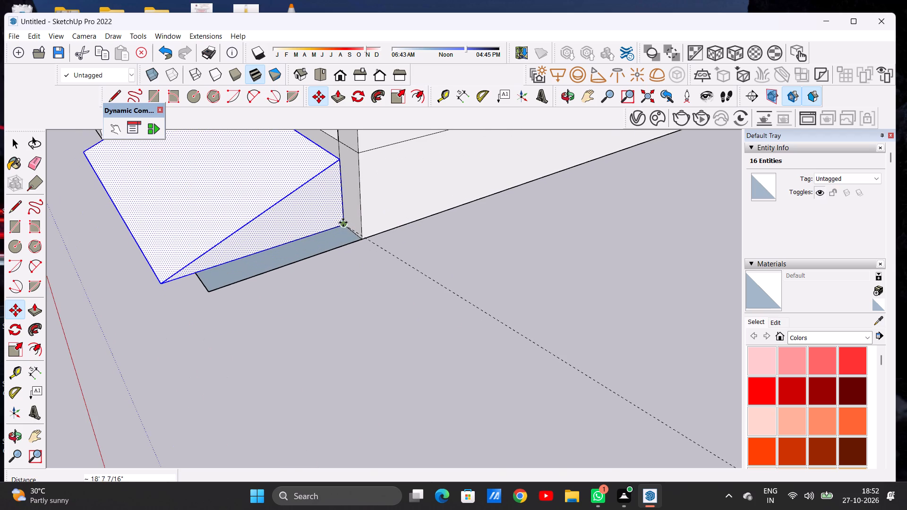
pyautogui.scroll(-6, 343, 227)
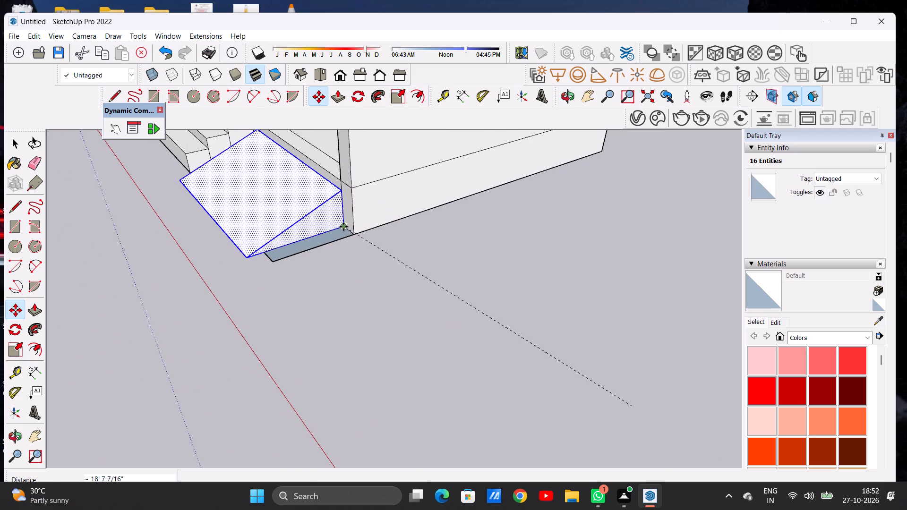
pyautogui.click(343, 227)
# Scale the wedge ramp to about 1.07 along the red axis, stretching its near end to meet the side of the steps.
pyautogui.moveTo(279, 301); pyautogui.dragTo(489, 260, button='middle')
pyautogui.moveTo(380, 277); pyautogui.dragTo(550, 221, button='middle')
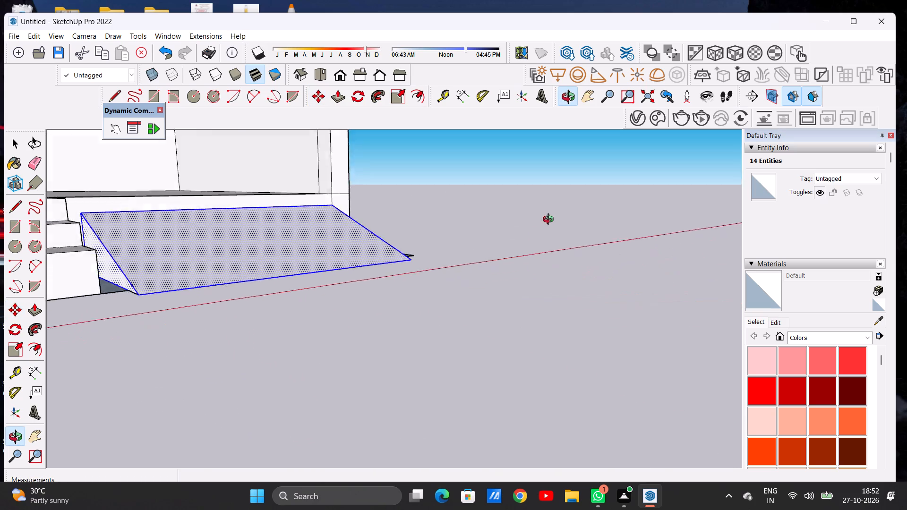
pyautogui.moveTo(550, 221); pyautogui.dragTo(576, 206, button='middle')
pyautogui.moveTo(568, 213); pyautogui.dragTo(418, 261, button='middle')
pyautogui.scroll(-7, 501, 244)
pyautogui.moveTo(334, 259); pyautogui.dragTo(289, 267, button='middle')
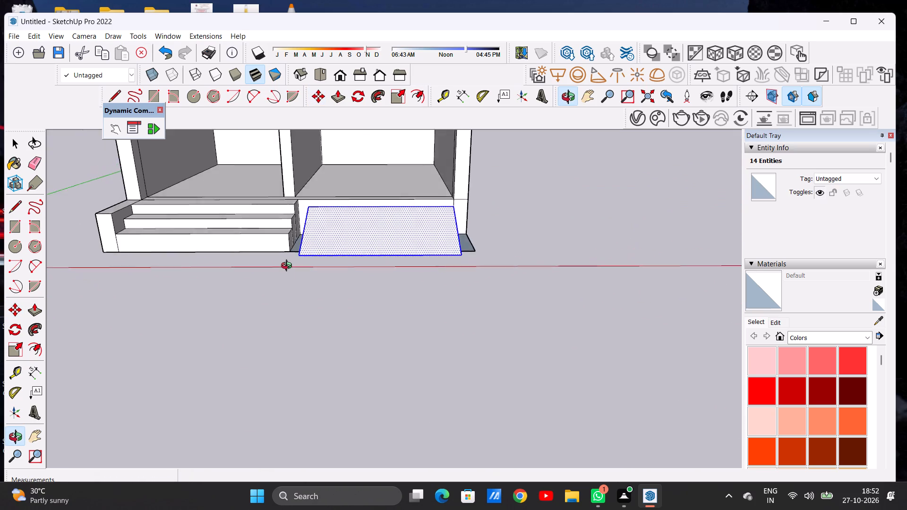
pyautogui.moveTo(289, 267); pyautogui.dragTo(306, 318, button='middle')
pyautogui.click(400, 100)
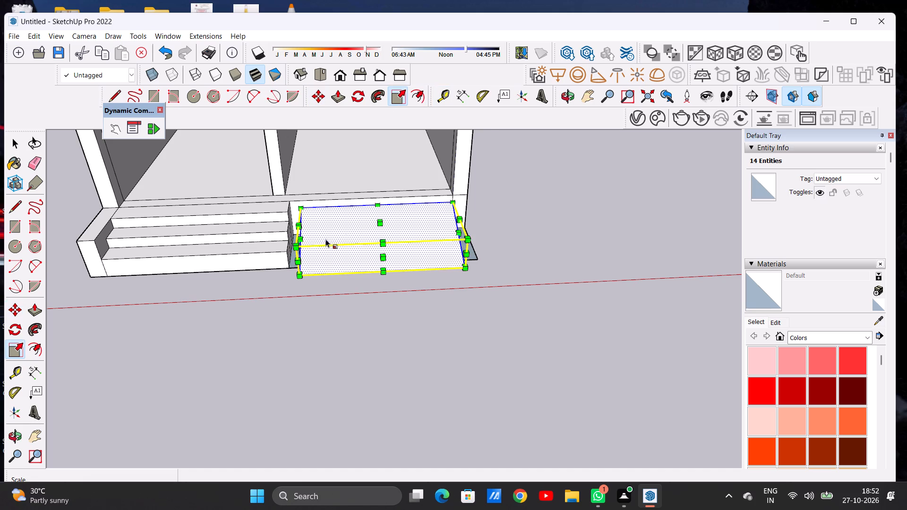
pyautogui.scroll(2, 324, 241)
pyautogui.scroll(-1, 320, 243)
pyautogui.scroll(2, 318, 244)
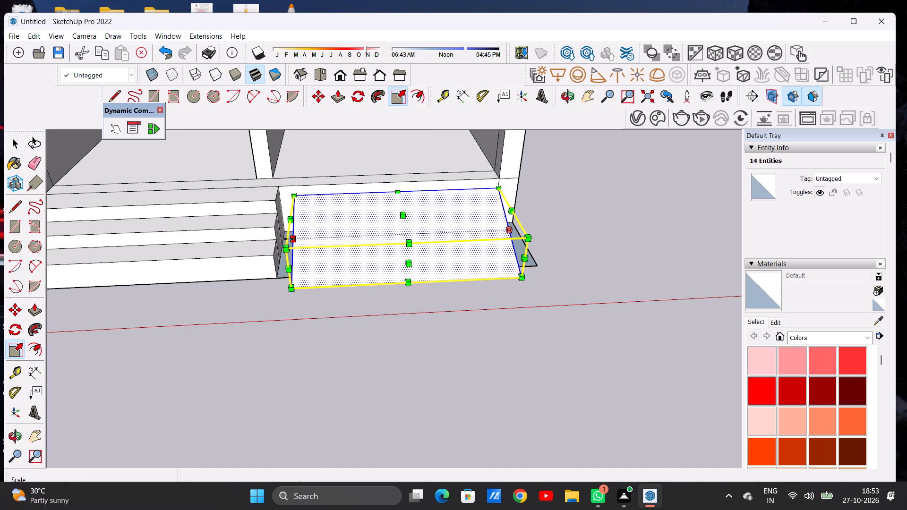
pyautogui.click(289, 238)
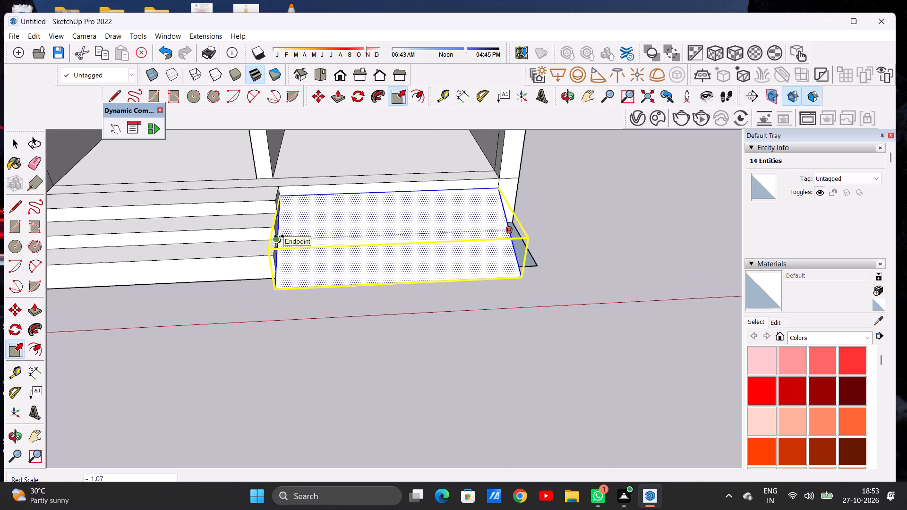
pyautogui.click(279, 236)
# Scale the wedge ramp by its high back edge to 1.00 green and about 1.26 blue, raising it to the base's top.
pyautogui.moveTo(484, 229); pyautogui.dragTo(262, 184, button='middle')
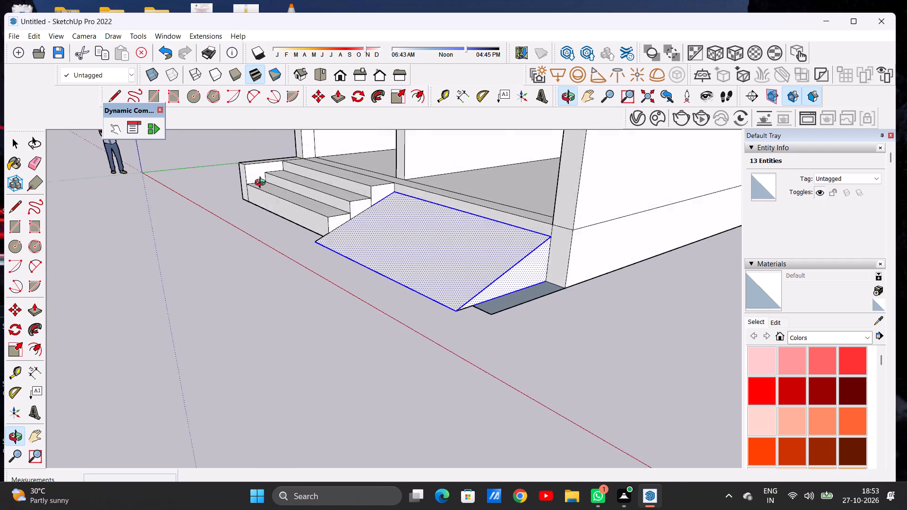
pyautogui.moveTo(262, 184); pyautogui.dragTo(253, 187, button='middle')
pyautogui.scroll(5, 531, 246)
pyautogui.click(432, 194)
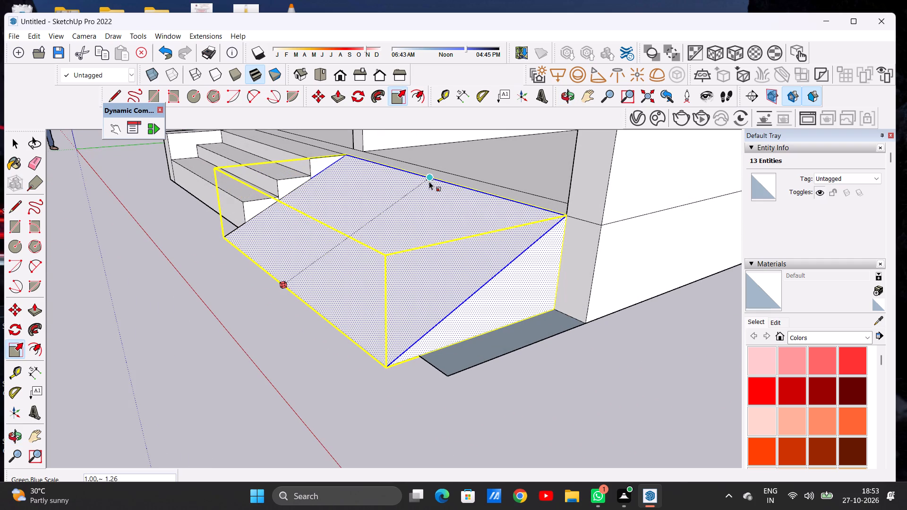
pyautogui.click(429, 181)
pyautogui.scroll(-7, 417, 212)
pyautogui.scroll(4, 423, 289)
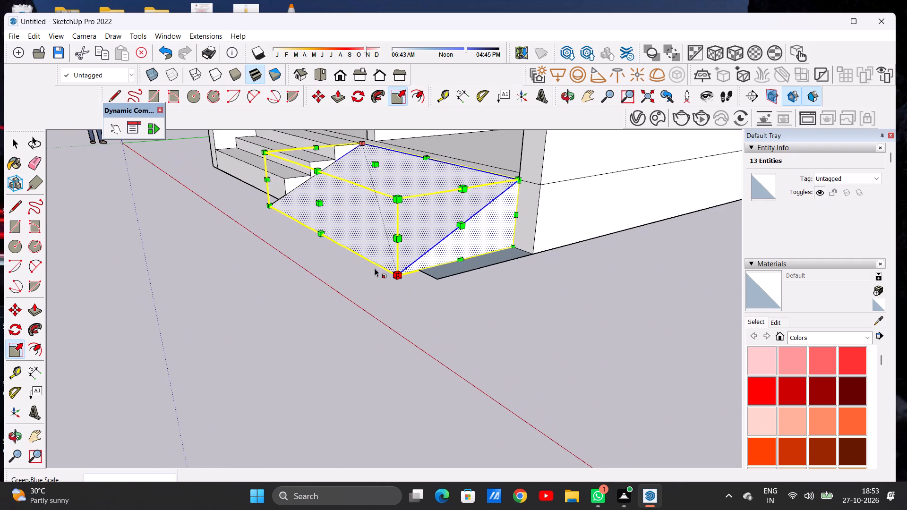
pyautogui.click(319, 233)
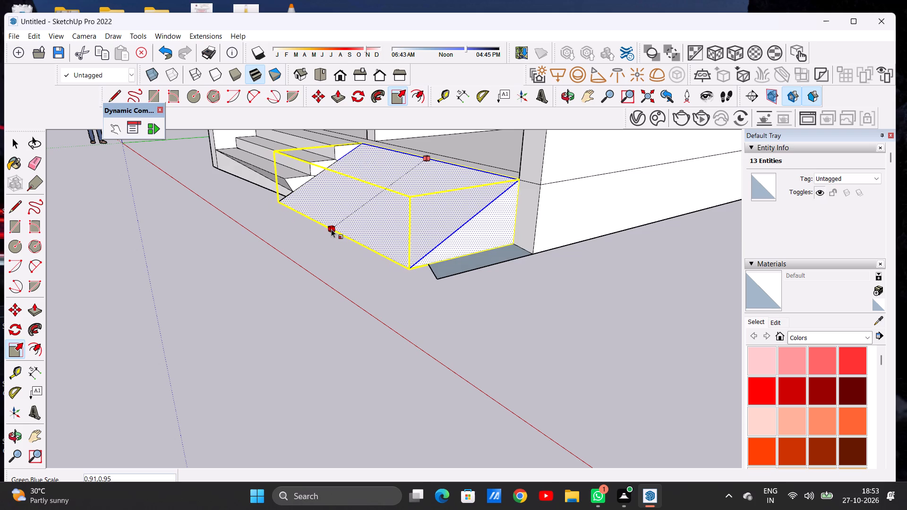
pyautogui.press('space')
# Deselect the wedge ramp and examine from the front, above and side how it meets the steps, base and strip.
pyautogui.scroll(-2, 350, 249)
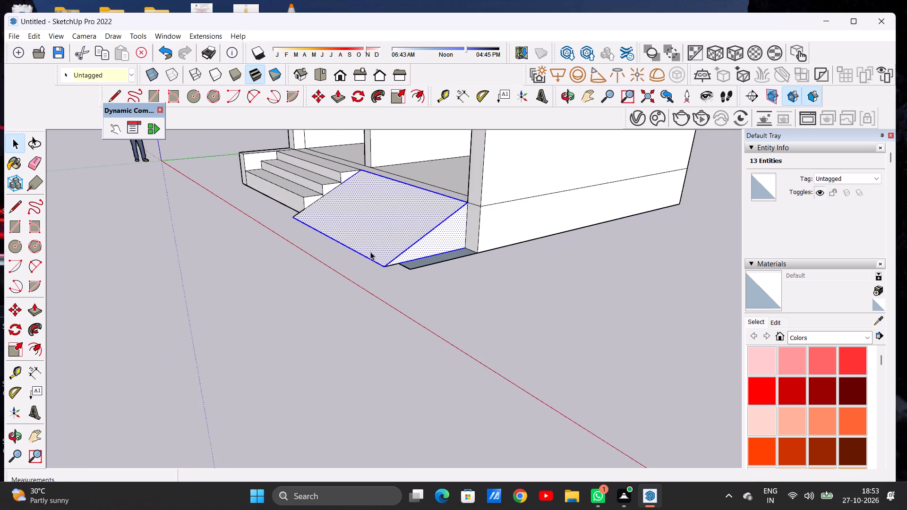
pyautogui.scroll(-4, 370, 252)
pyautogui.click(473, 263)
pyautogui.click(483, 276)
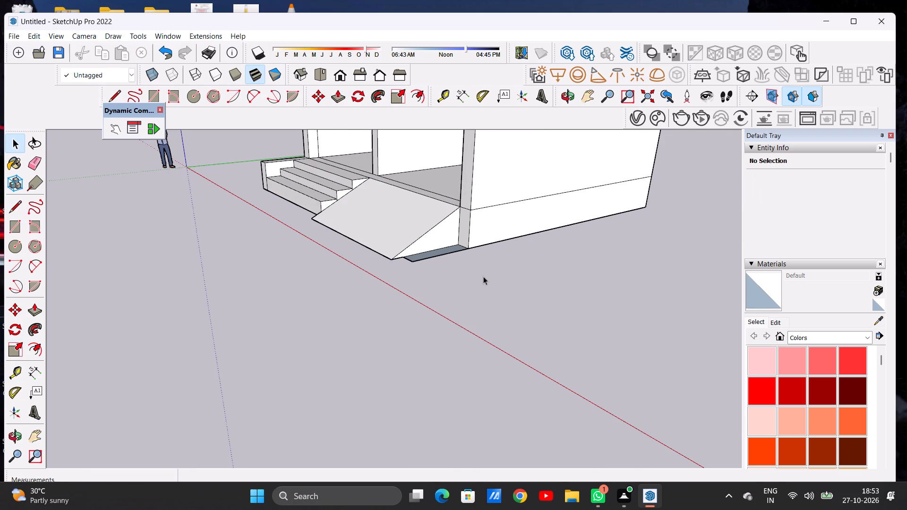
pyautogui.moveTo(355, 219); pyautogui.dragTo(543, 267, button='middle')
pyautogui.scroll(-3, 418, 222)
pyautogui.scroll(1, 418, 222)
pyautogui.scroll(-2, 418, 222)
pyautogui.moveTo(433, 263); pyautogui.dragTo(436, 162, button='middle')
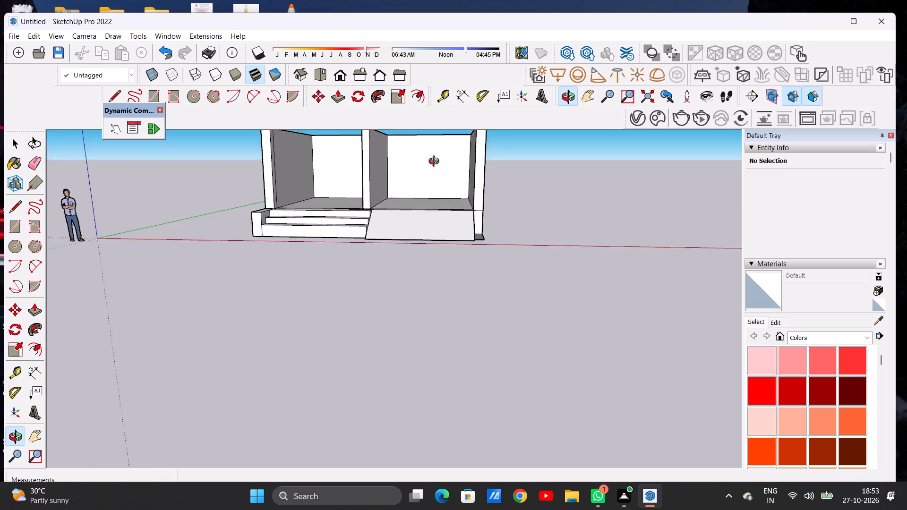
pyautogui.moveTo(436, 162); pyautogui.dragTo(441, 128, button='middle')
pyautogui.scroll(1, 441, 128)
pyautogui.moveTo(432, 259); pyautogui.dragTo(422, 341, button='middle')
pyautogui.moveTo(412, 238); pyautogui.dragTo(420, 327, button='middle')
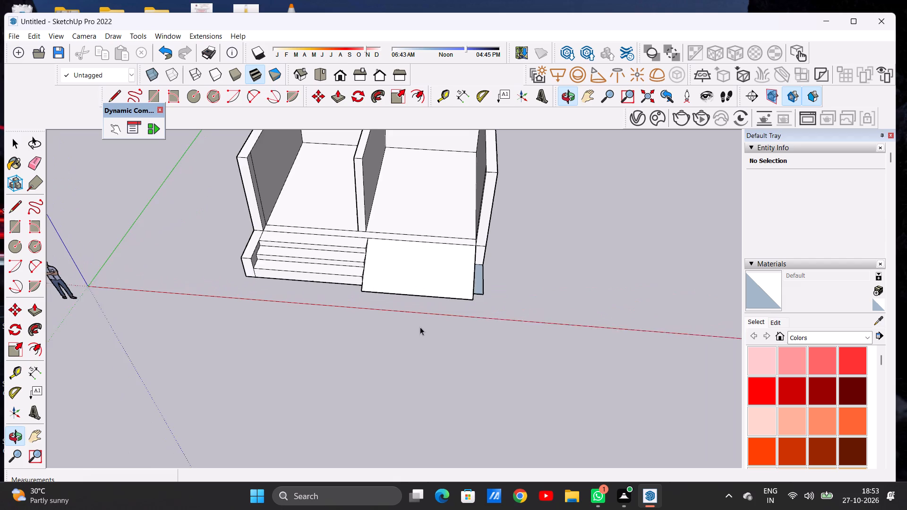
pyautogui.moveTo(420, 327); pyautogui.dragTo(415, 327, button='middle')
pyautogui.scroll(7, 480, 277)
pyautogui.moveTo(489, 267); pyautogui.dragTo(263, 270, button='middle')
pyautogui.scroll(-10, 449, 261)
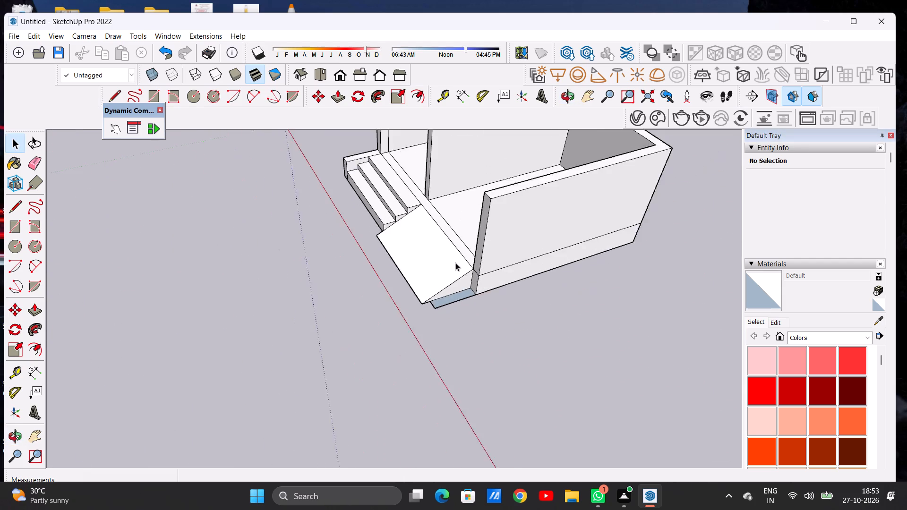
pyautogui.scroll(-1, 455, 263)
pyautogui.moveTo(433, 277); pyautogui.dragTo(481, 230, button='middle')
pyautogui.scroll(6, 436, 263)
pyautogui.moveTo(419, 259); pyautogui.dragTo(569, 232, button='middle')
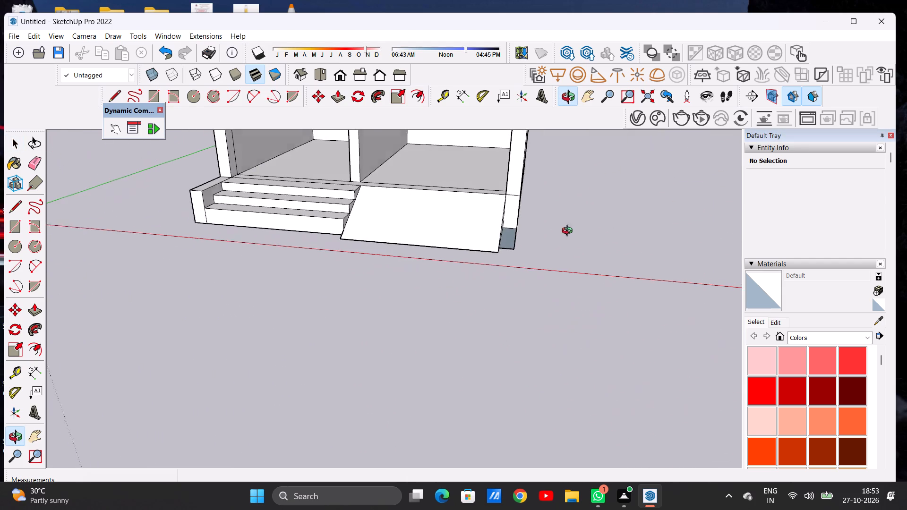
pyautogui.moveTo(569, 232); pyautogui.dragTo(574, 232, button='middle')
pyautogui.scroll(-5, 447, 213)
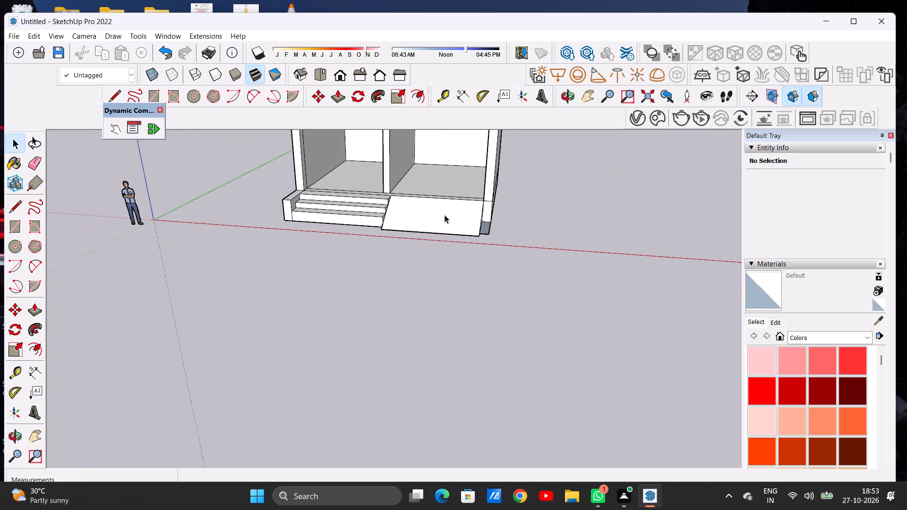
pyautogui.scroll(4, 445, 215)
pyautogui.moveTo(451, 216); pyautogui.dragTo(423, 240, button='middle')
pyautogui.scroll(1, 423, 240)
pyautogui.scroll(-5, 417, 240)
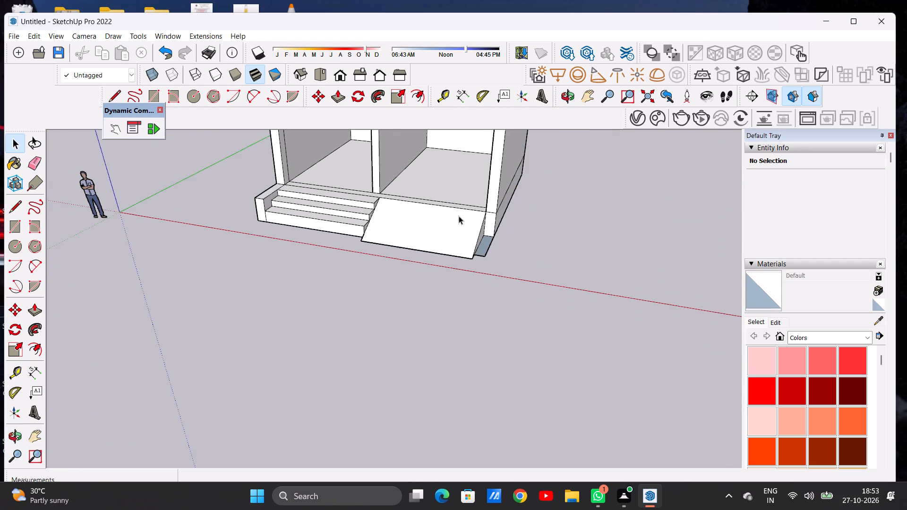
pyautogui.moveTo(456, 215); pyautogui.dragTo(203, 212, button='middle')
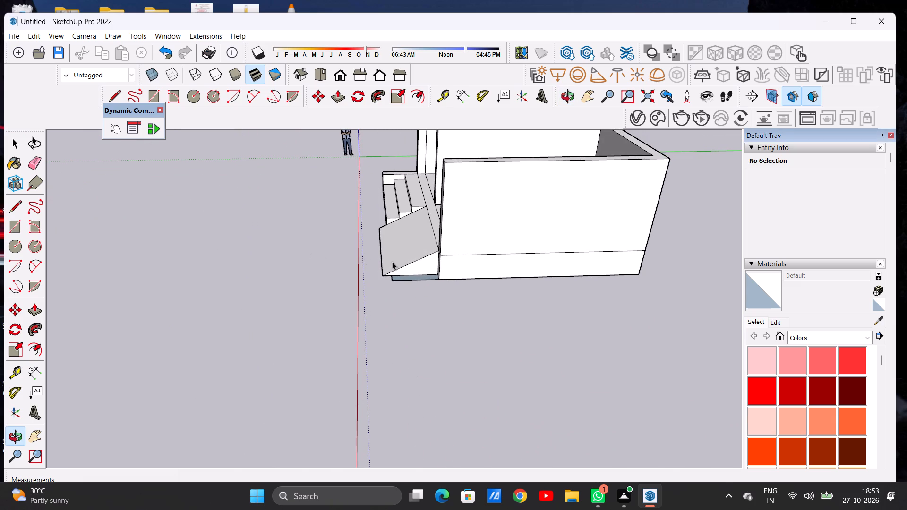
pyautogui.scroll(5, 418, 260)
pyautogui.moveTo(414, 240); pyautogui.dragTo(484, 221, button='middle')
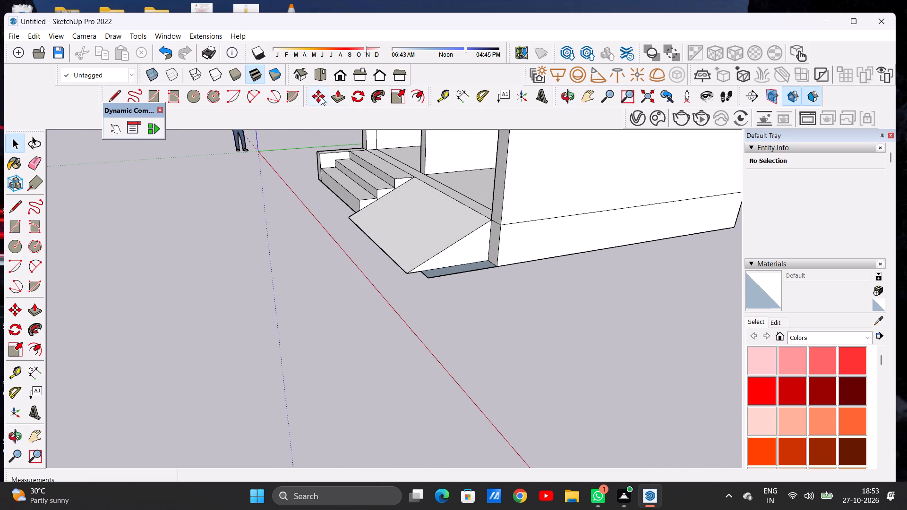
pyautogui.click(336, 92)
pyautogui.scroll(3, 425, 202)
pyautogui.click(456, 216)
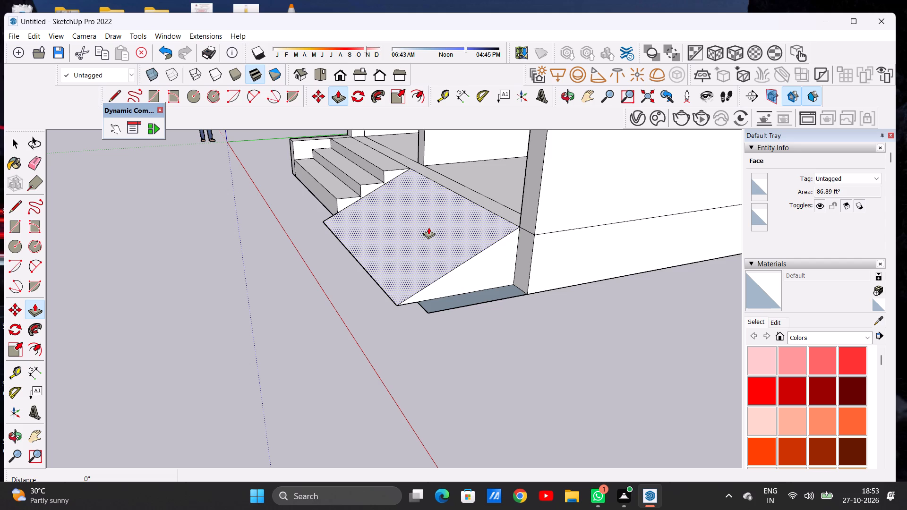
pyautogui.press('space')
# Push/Pull the leftover narrow strip beside the ramp up about 4' 5" to form a low side wall.
pyautogui.scroll(1, 443, 231)
pyautogui.scroll(-6, 443, 231)
pyautogui.scroll(5, 454, 240)
pyautogui.moveTo(473, 250); pyautogui.dragTo(483, 266, button='middle')
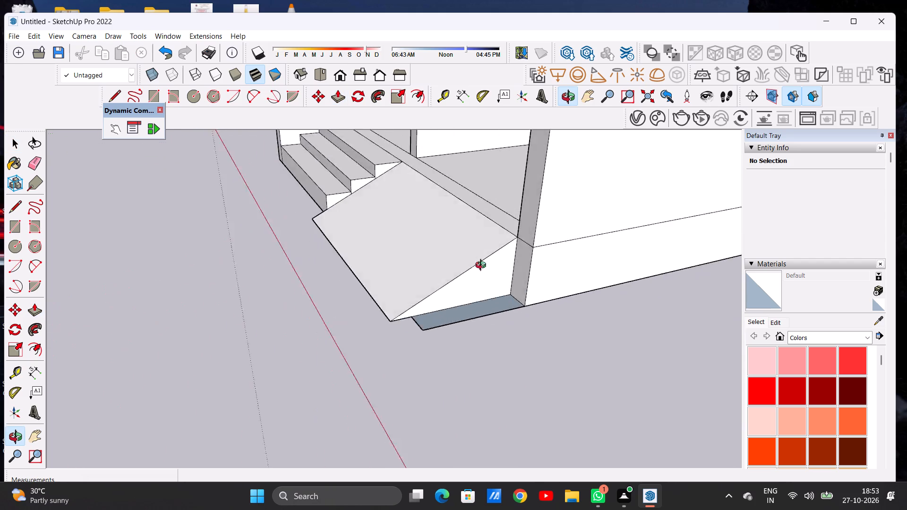
pyautogui.moveTo(483, 266); pyautogui.dragTo(604, 253, button='middle')
pyautogui.scroll(-5, 436, 215)
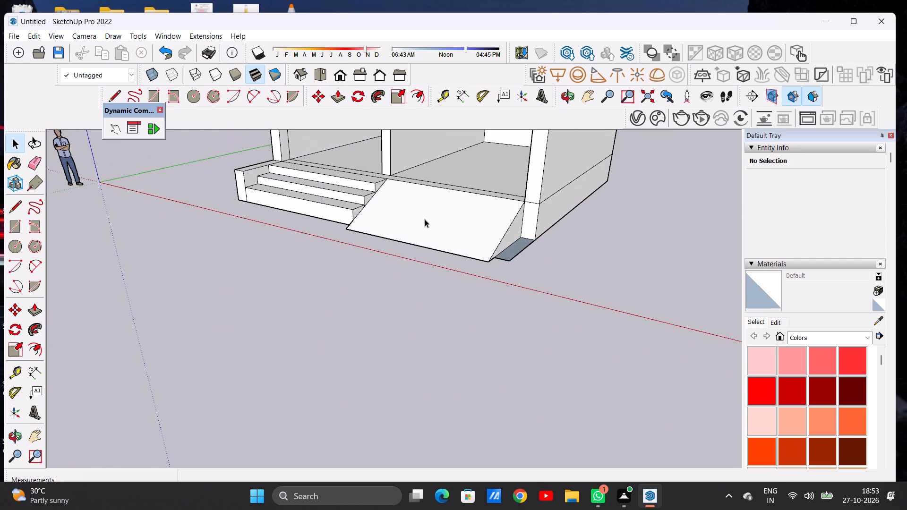
pyautogui.moveTo(511, 244); pyautogui.dragTo(472, 259, button='middle')
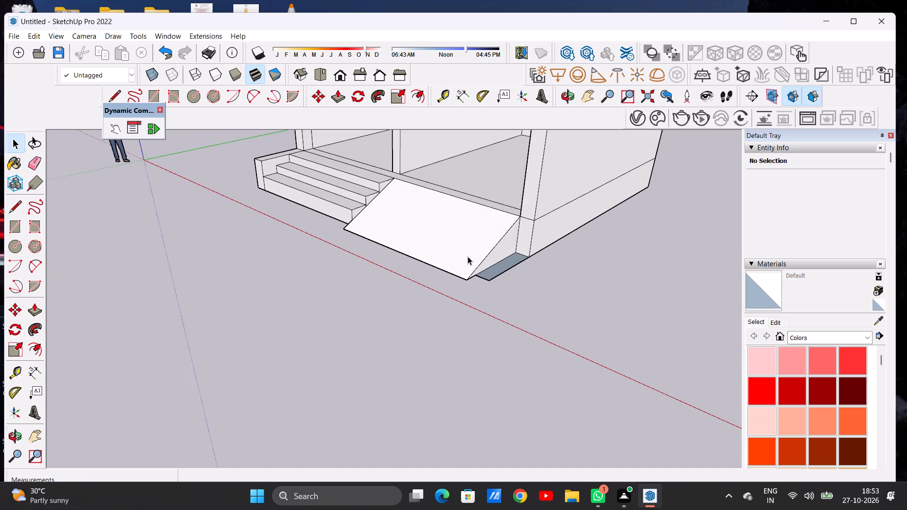
pyautogui.press('p')
pyautogui.scroll(4, 520, 259)
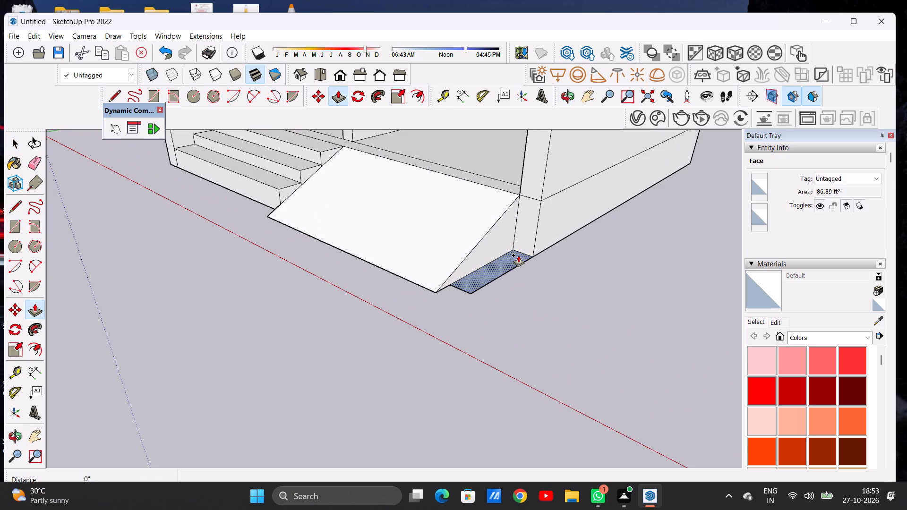
pyautogui.click(518, 255)
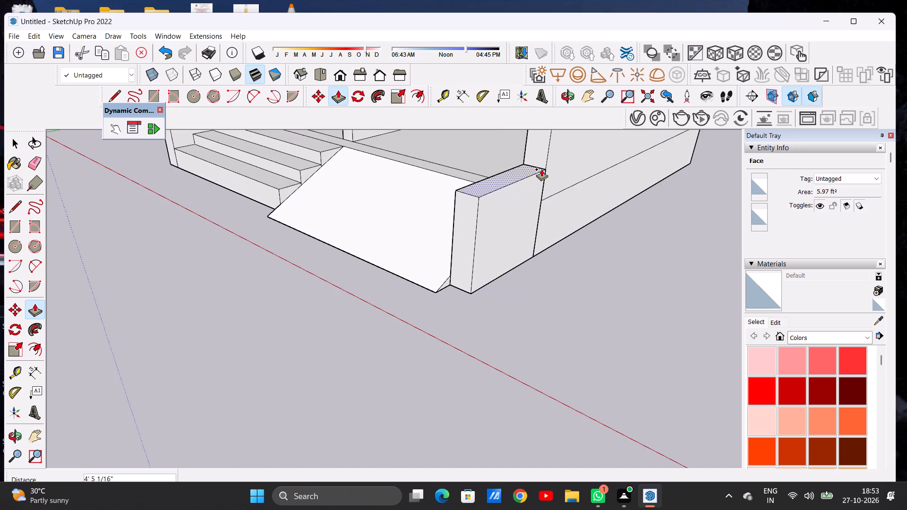
pyautogui.click(541, 169)
pyautogui.press('space')
# Examine the steps, ramp, side walls and both rooms from the front and from above.
pyautogui.scroll(-9, 538, 189)
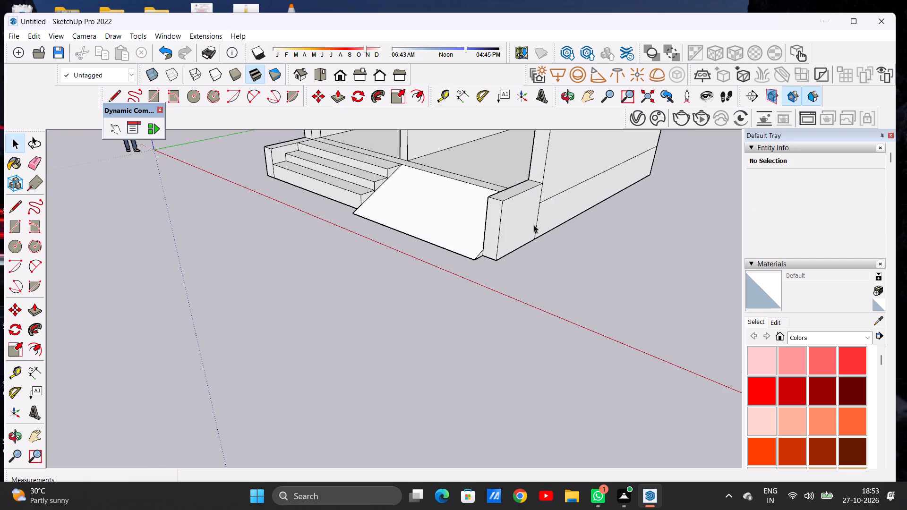
pyautogui.scroll(-3, 534, 225)
pyautogui.moveTo(472, 239); pyautogui.dragTo(635, 212, button='middle')
pyautogui.scroll(-2, 577, 215)
pyautogui.scroll(6, 500, 198)
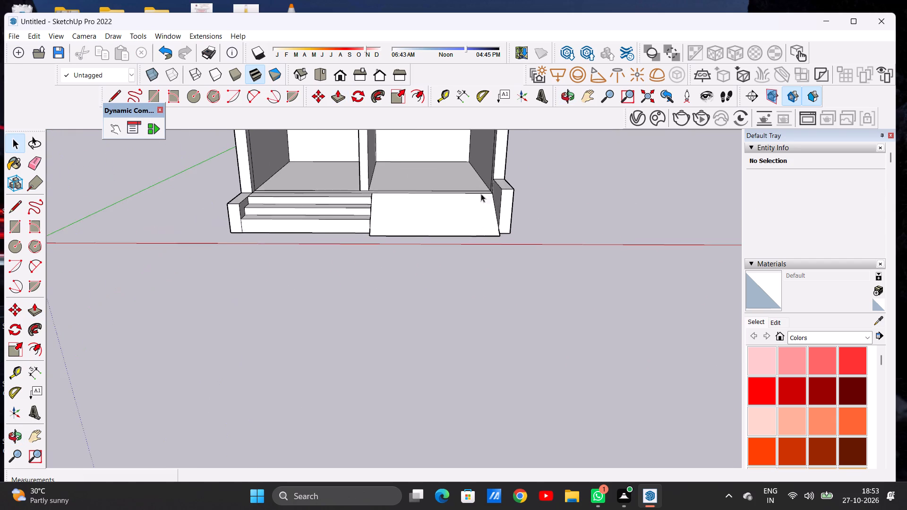
pyautogui.moveTo(479, 193); pyautogui.dragTo(528, 282, button='middle')
pyautogui.scroll(-9, 399, 216)
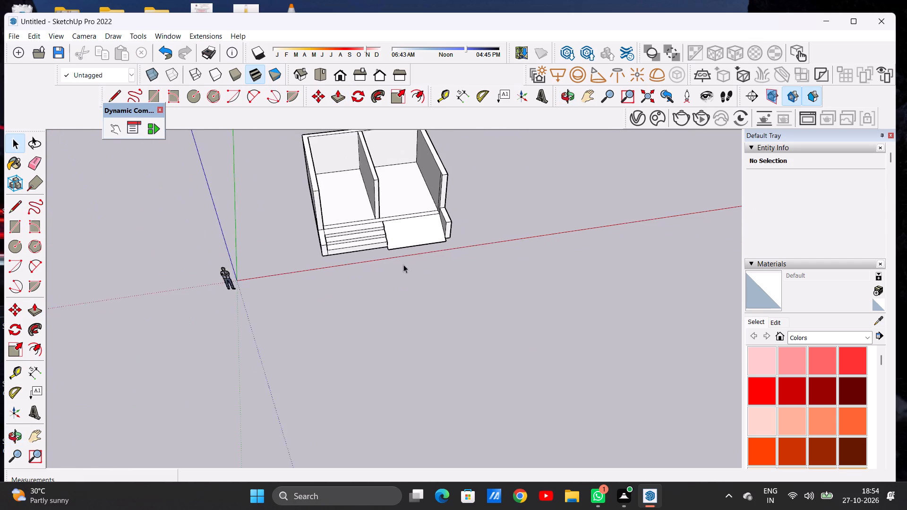
pyautogui.scroll(-3, 403, 264)
pyautogui.scroll(8, 402, 206)
pyautogui.moveTo(422, 220); pyautogui.dragTo(387, 159, button='middle')
pyautogui.scroll(-3, 406, 264)
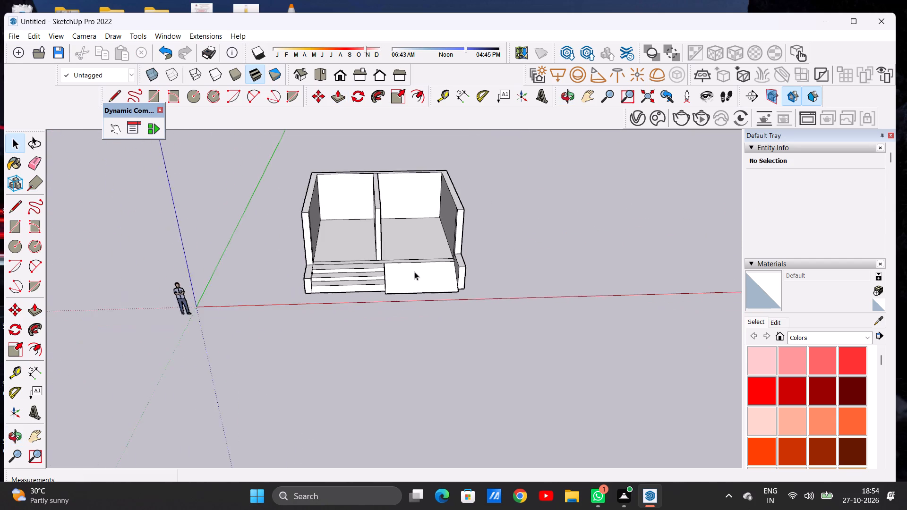
pyautogui.scroll(-5, 414, 272)
pyautogui.moveTo(409, 280); pyautogui.dragTo(402, 225, button='middle')
pyautogui.scroll(8, 365, 246)
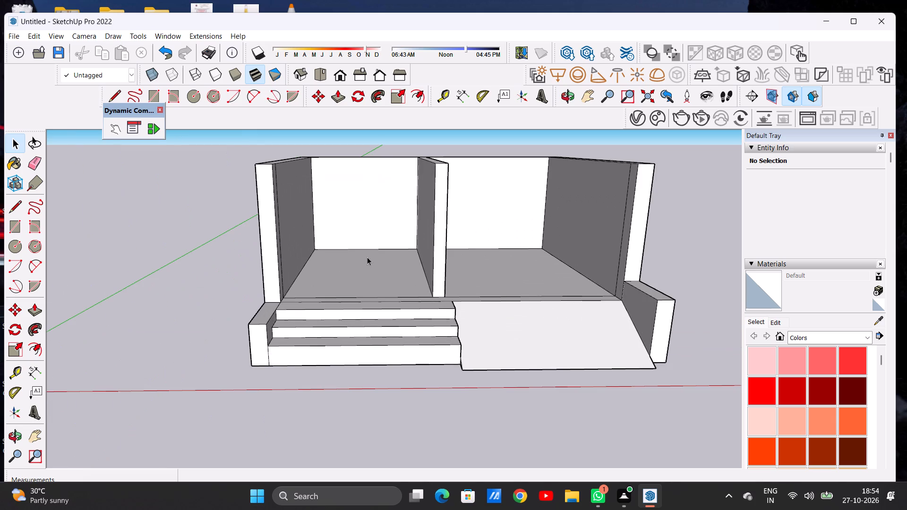
pyautogui.scroll(1, 367, 257)
pyautogui.scroll(-4, 366, 256)
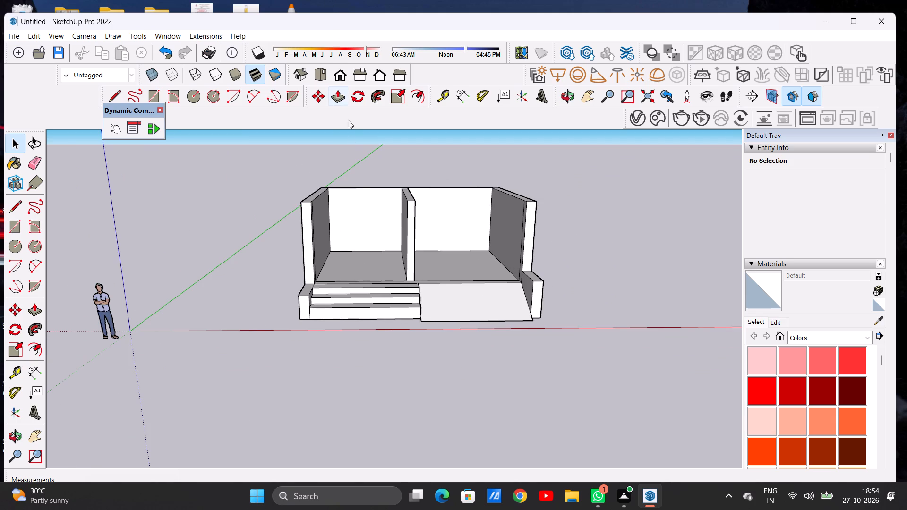
pyautogui.scroll(-4, 397, 201)
pyautogui.moveTo(346, 208); pyautogui.dragTo(351, 288, button='middle')
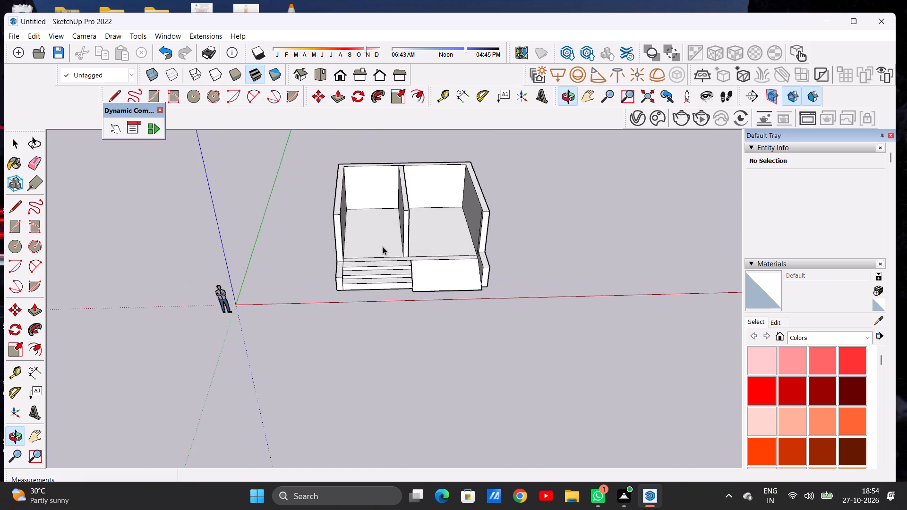
pyautogui.scroll(6, 391, 241)
pyautogui.moveTo(392, 240); pyautogui.dragTo(385, 261, button='middle')
pyautogui.scroll(1, 385, 261)
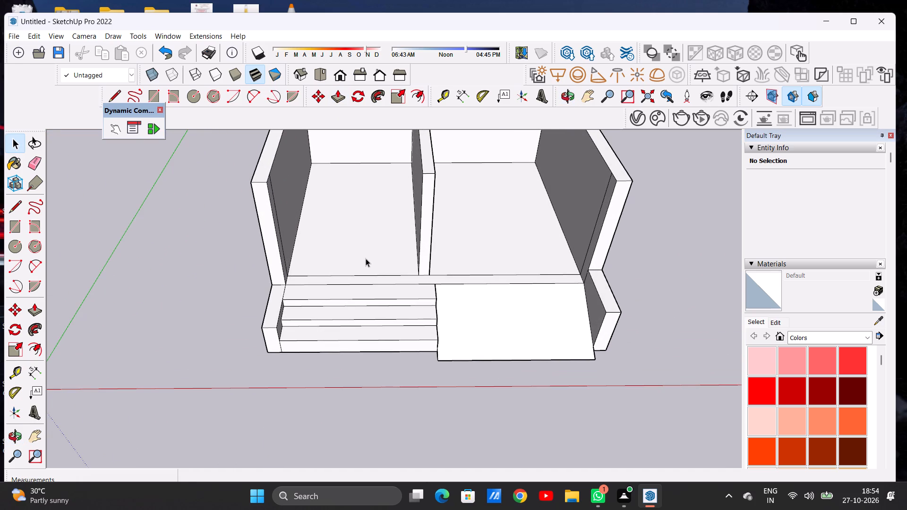
# Push/Pull the front end of the partition wall forward about 1' 2" to the base's front edge.
pyautogui.scroll(-3, 366, 256)
pyautogui.moveTo(438, 256); pyautogui.dragTo(394, 254, button='middle')
pyautogui.scroll(4, 418, 259)
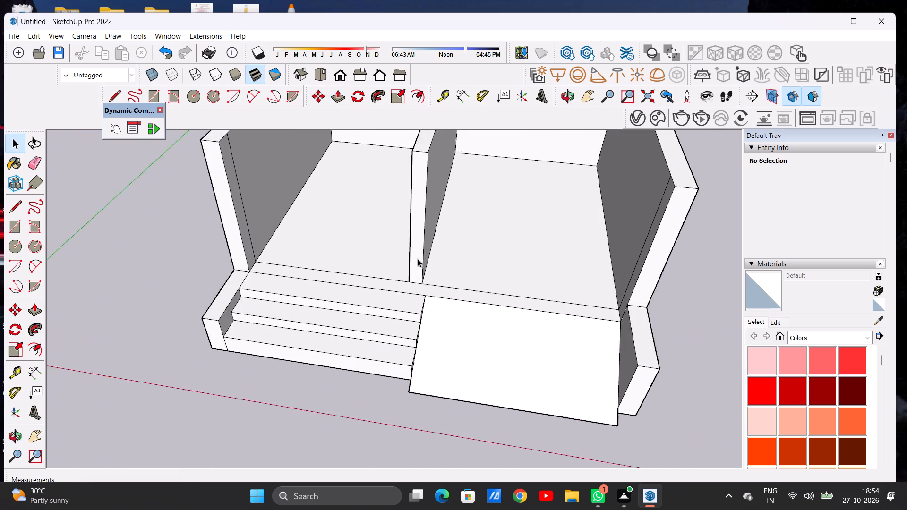
pyautogui.scroll(2, 418, 259)
pyautogui.press('p')
pyautogui.scroll(4, 415, 268)
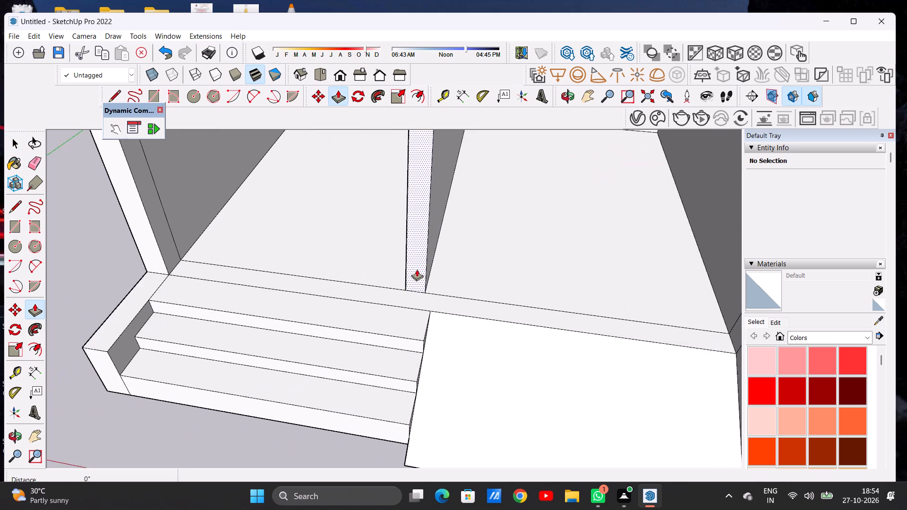
pyautogui.click(417, 269)
pyautogui.click(428, 311)
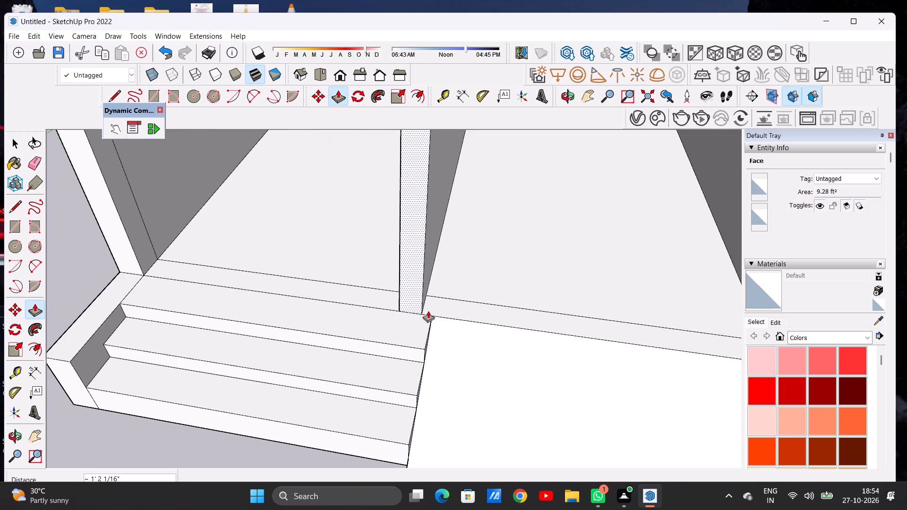
pyautogui.press('space')
# Push/Pull the back wall of the room behind the steps forward about 21' 1/2" to the building's front, filling the room.
pyautogui.scroll(-8, 447, 319)
pyautogui.moveTo(419, 308); pyautogui.dragTo(439, 291, button='middle')
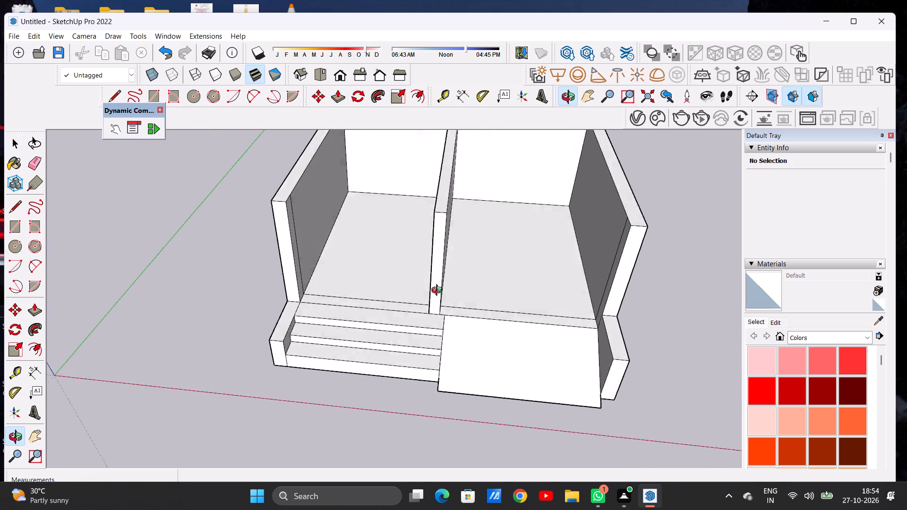
pyautogui.moveTo(439, 291); pyautogui.dragTo(460, 263, button='middle')
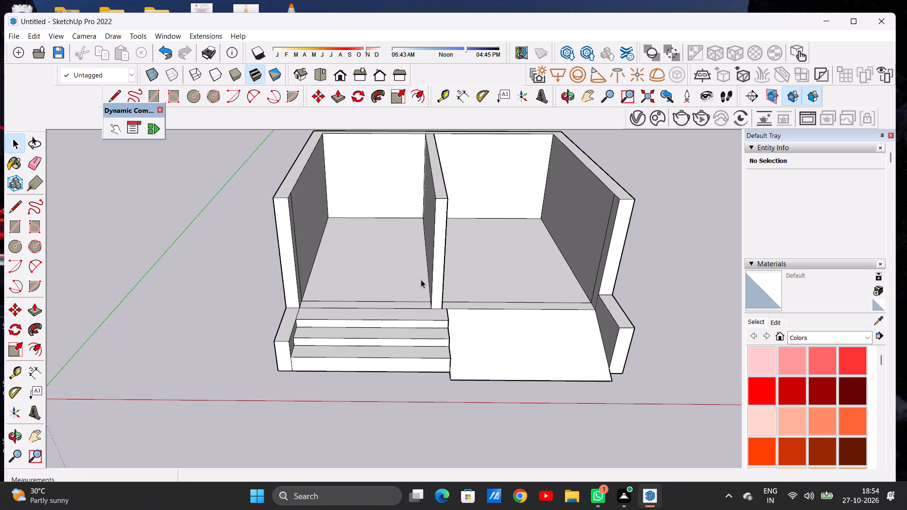
pyautogui.scroll(-2, 421, 280)
pyautogui.moveTo(402, 254); pyautogui.dragTo(402, 286, button='middle')
pyautogui.middleClick(402, 297)
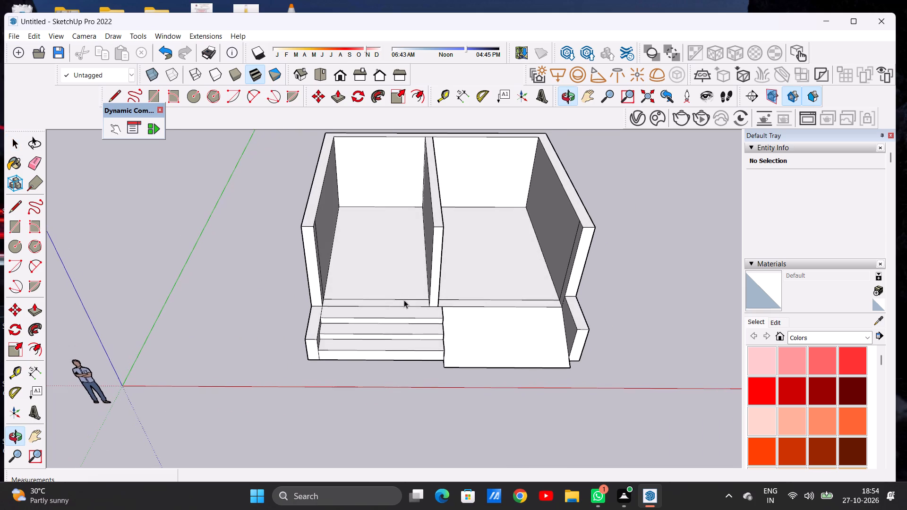
pyautogui.scroll(-5, 395, 270)
pyautogui.moveTo(396, 268); pyautogui.dragTo(326, 255, button='middle')
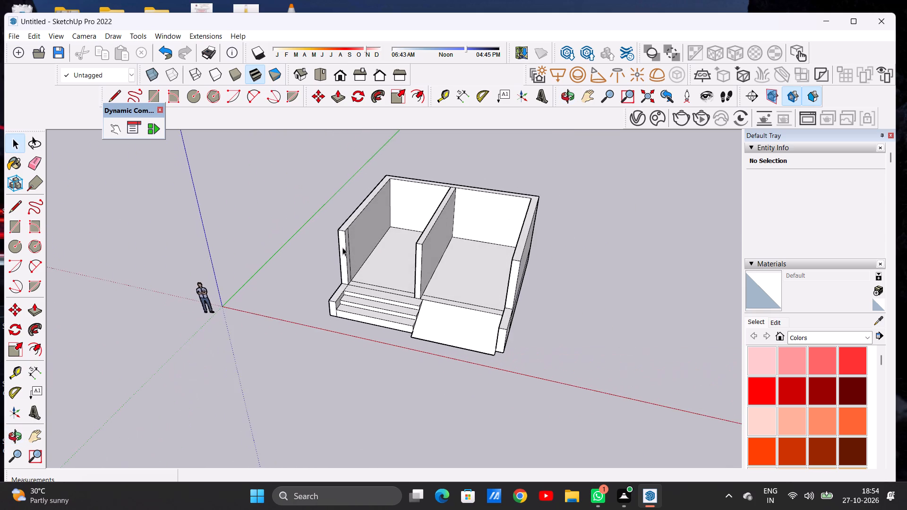
pyautogui.scroll(4, 410, 215)
pyautogui.press('p')
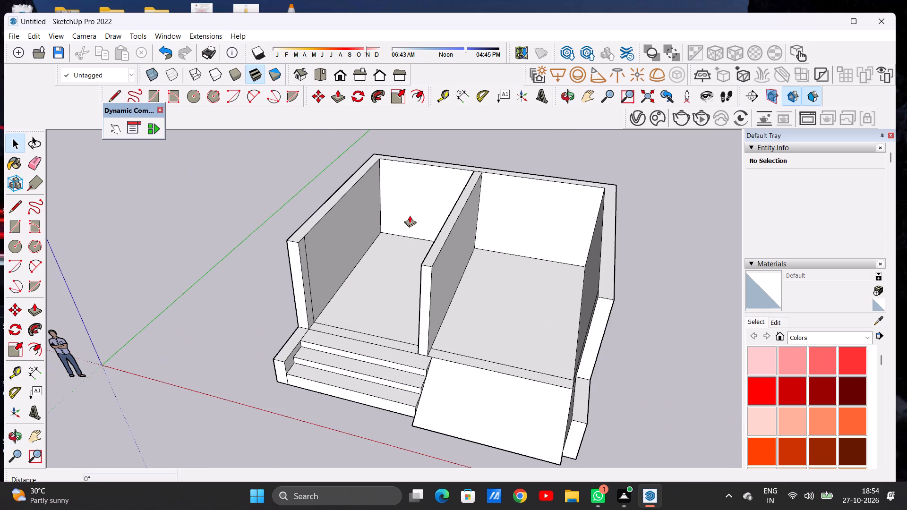
pyautogui.click(415, 184)
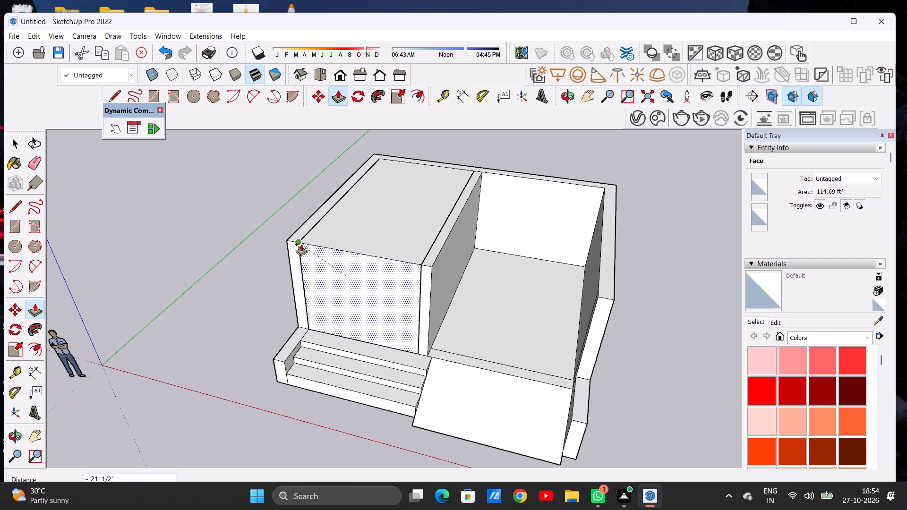
pyautogui.click(301, 244)
pyautogui.press('space')
# Draw a rectangle about 8' 8 13/16" by 11' 5 5/8" on the filled room's front, from below its top edge to the base.
pyautogui.scroll(-6, 394, 255)
pyautogui.moveTo(366, 266); pyautogui.dragTo(438, 193, button='middle')
pyautogui.scroll(3, 385, 263)
pyautogui.moveTo(379, 283); pyautogui.dragTo(379, 249, button='middle')
pyautogui.scroll(2, 379, 250)
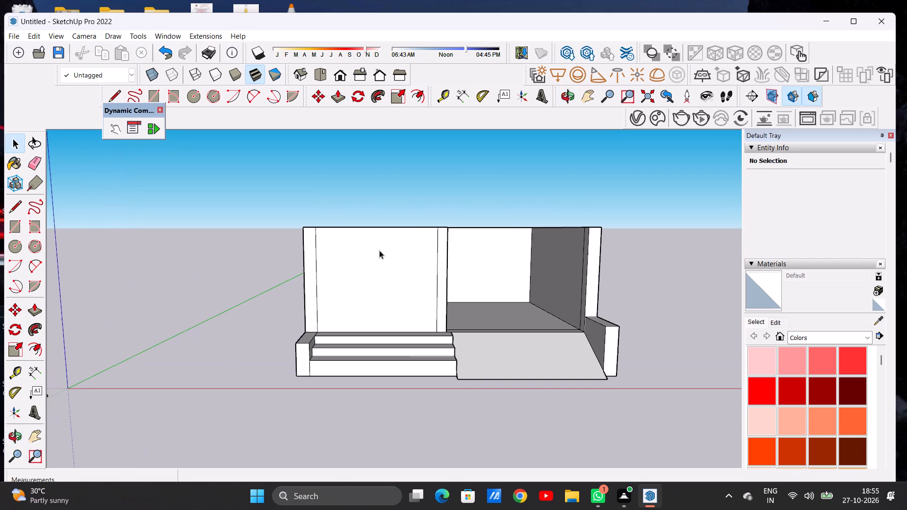
pyautogui.press('r')
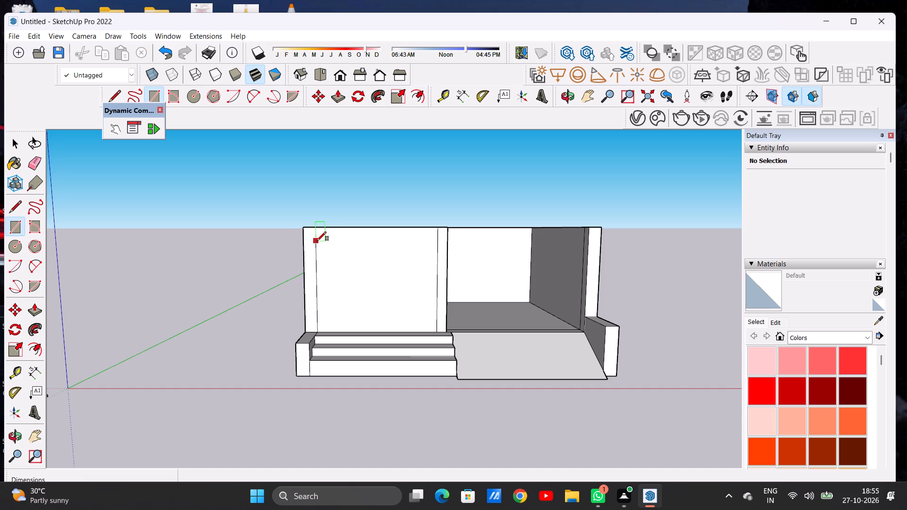
pyautogui.click(317, 241)
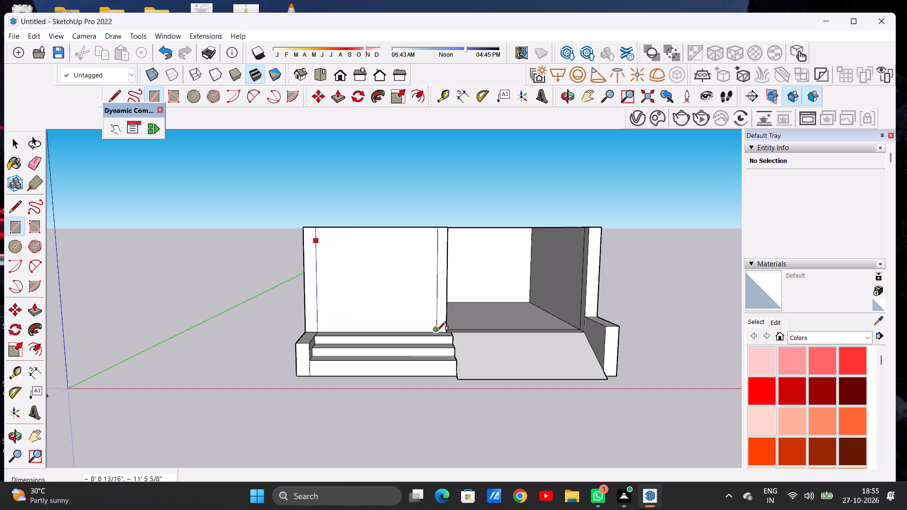
pyautogui.click(437, 332)
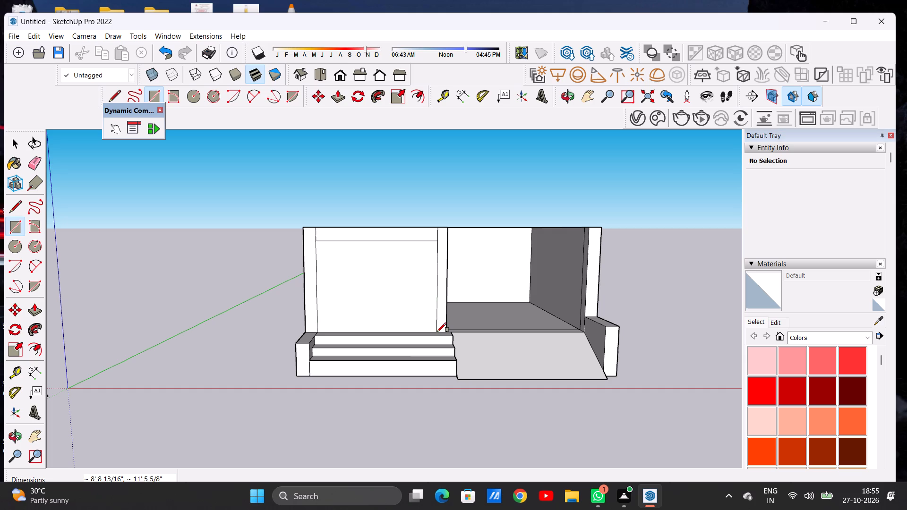
pyautogui.press('space')
# Push/Pull the rectangle above the steps inward, recessing it behind the top band and side walls.
pyautogui.middleClick(387, 289)
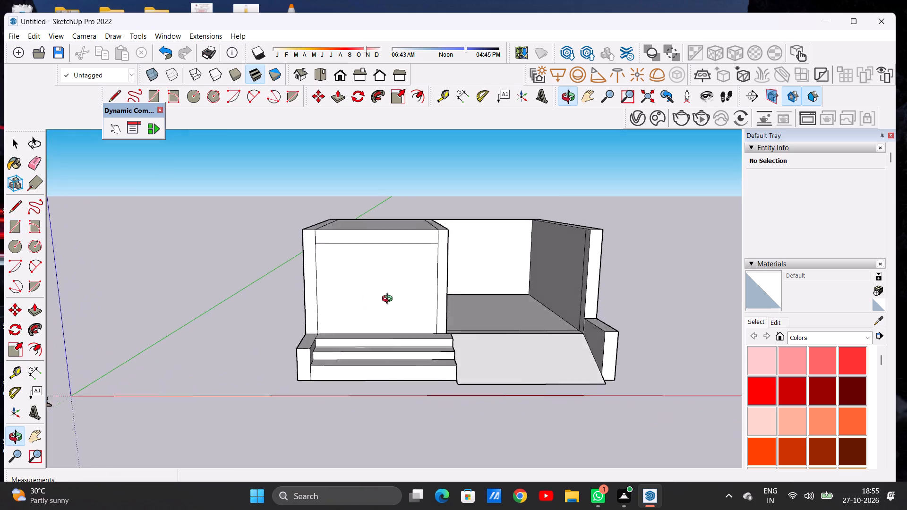
pyautogui.scroll(2, 391, 289)
pyautogui.press('p')
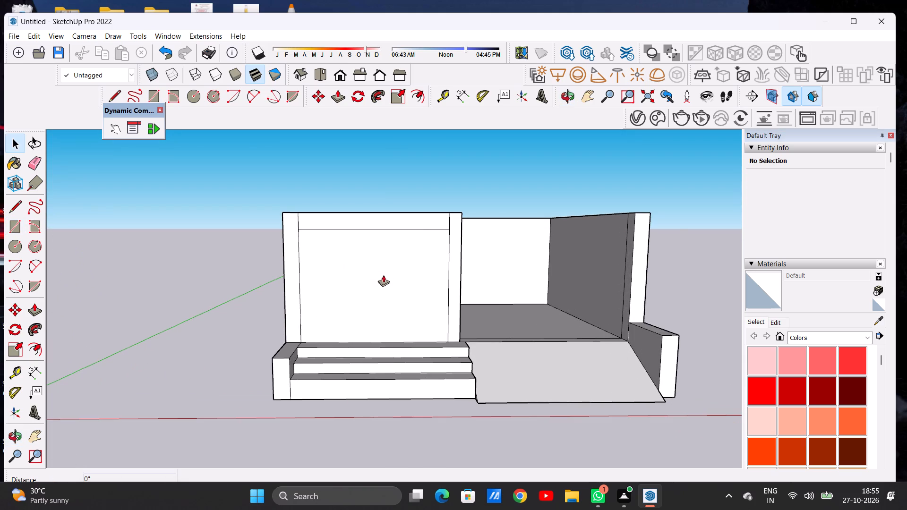
pyautogui.scroll(3, 372, 280)
pyautogui.click(371, 287)
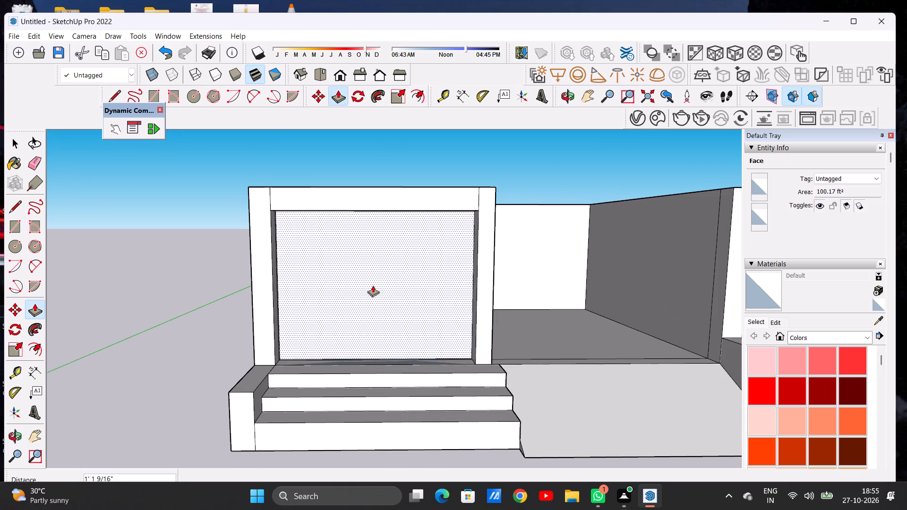
pyautogui.click(374, 283)
pyautogui.press('space')
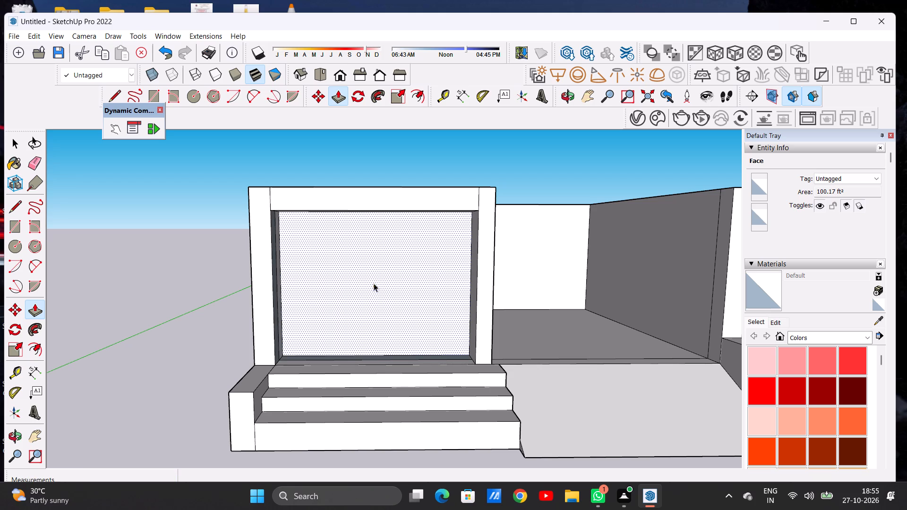
# Examine the recessed opening above the steps and the open room behind the ramp from several angles.
pyautogui.moveTo(395, 280); pyautogui.dragTo(389, 305, button='middle')
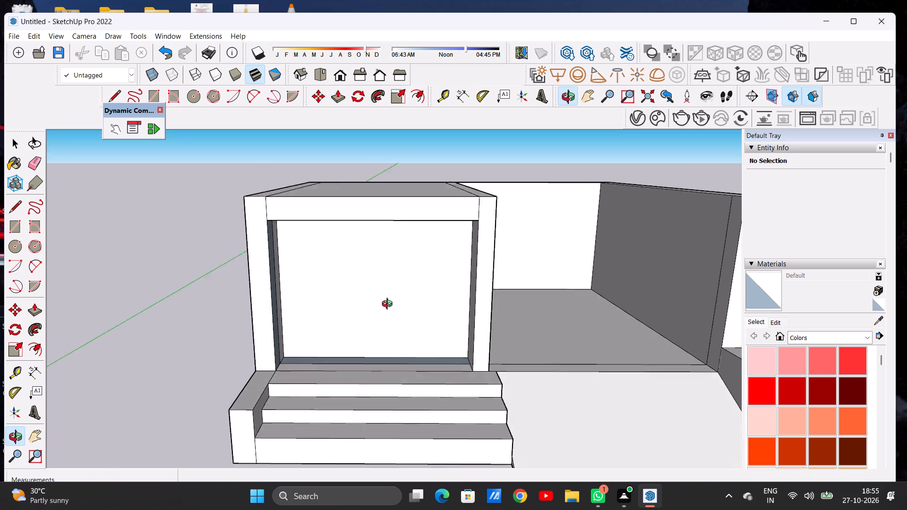
pyautogui.moveTo(389, 305); pyautogui.dragTo(339, 365, button='middle')
pyautogui.scroll(4, 351, 359)
pyautogui.scroll(-1, 351, 359)
pyautogui.scroll(6, 351, 359)
pyautogui.scroll(-1, 351, 359)
pyautogui.scroll(2, 351, 359)
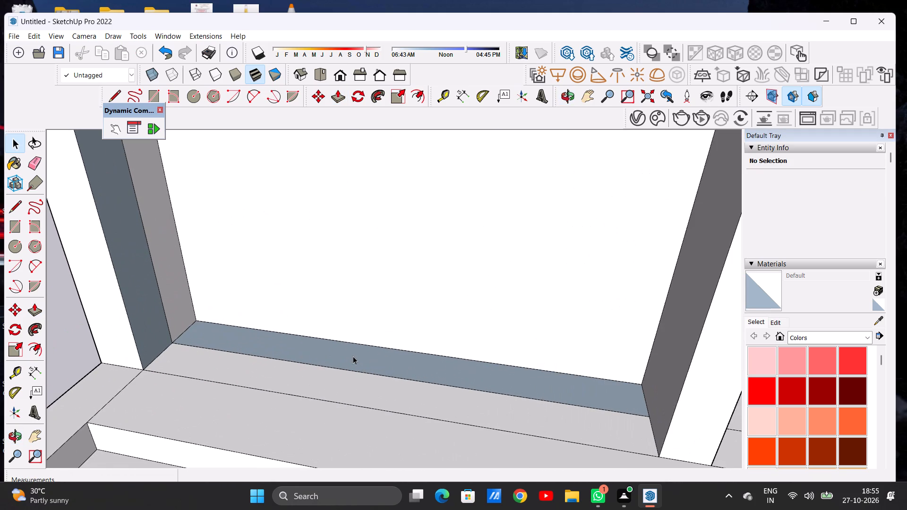
pyautogui.click(353, 356)
pyautogui.scroll(-14, 368, 333)
pyautogui.moveTo(372, 330); pyautogui.dragTo(378, 313, button='middle')
pyautogui.click(270, 326)
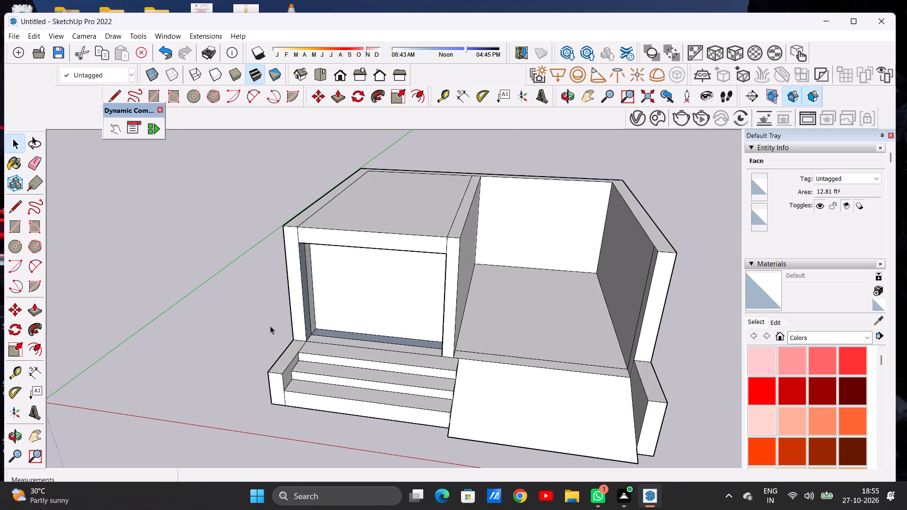
pyautogui.moveTo(356, 319); pyautogui.dragTo(395, 262, button='middle')
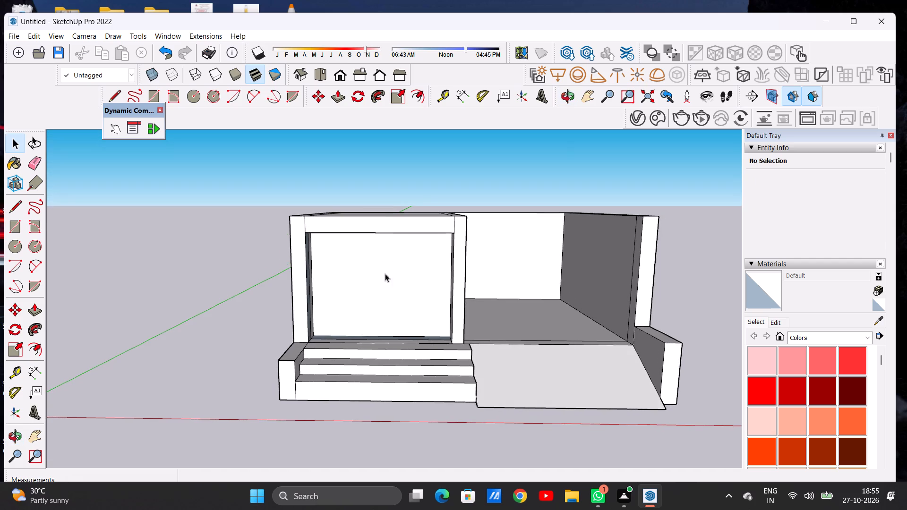
pyautogui.scroll(-5, 324, 304)
pyautogui.scroll(6, 353, 298)
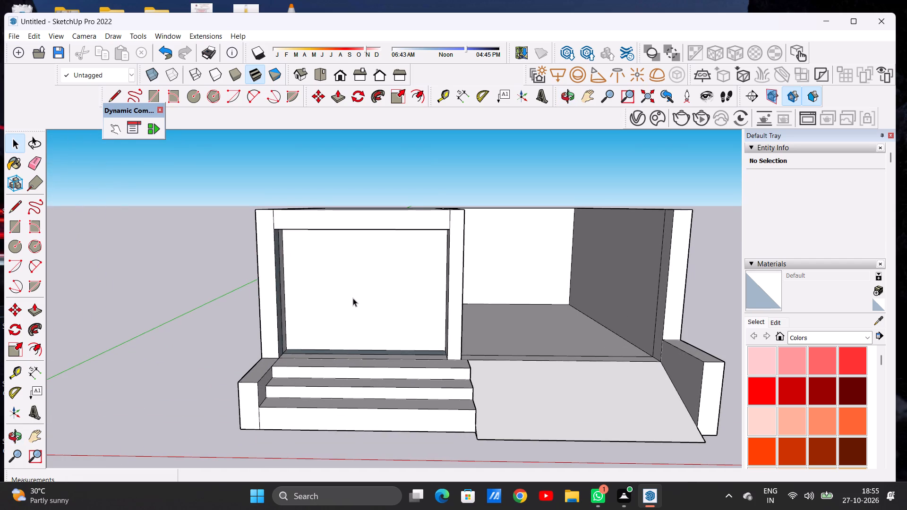
pyautogui.scroll(-6, 353, 298)
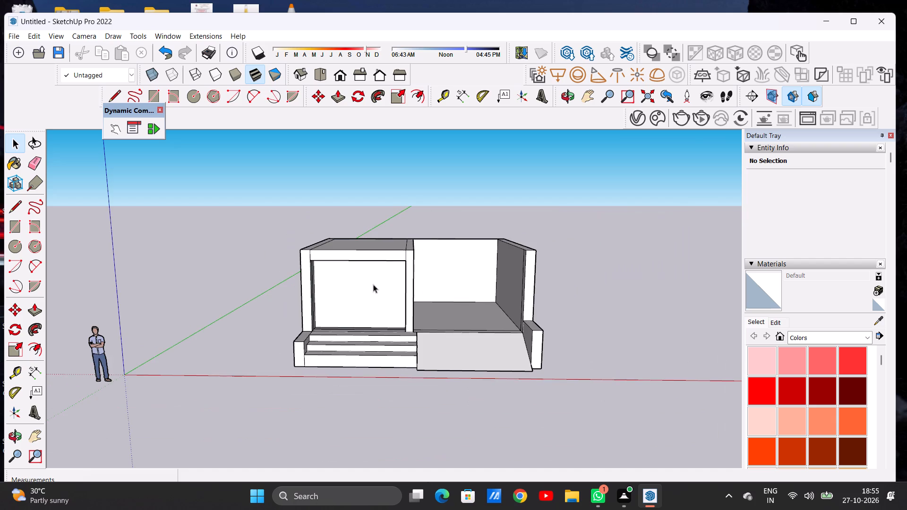
pyautogui.scroll(7, 334, 270)
pyautogui.moveTo(381, 277); pyautogui.dragTo(386, 259, button='middle')
pyautogui.scroll(-11, 353, 282)
pyautogui.scroll(6, 425, 290)
pyautogui.moveTo(445, 285); pyautogui.dragTo(431, 289, button='middle')
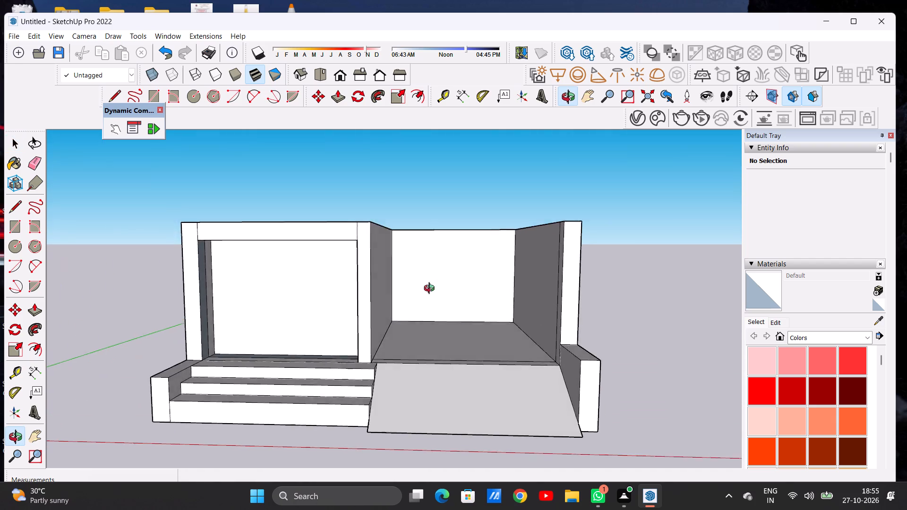
# Push/Pull the back wall of the room behind the ramp forward about 18' 9 1/16" toward the building's front.
pyautogui.moveTo(431, 289); pyautogui.dragTo(412, 371, button='middle')
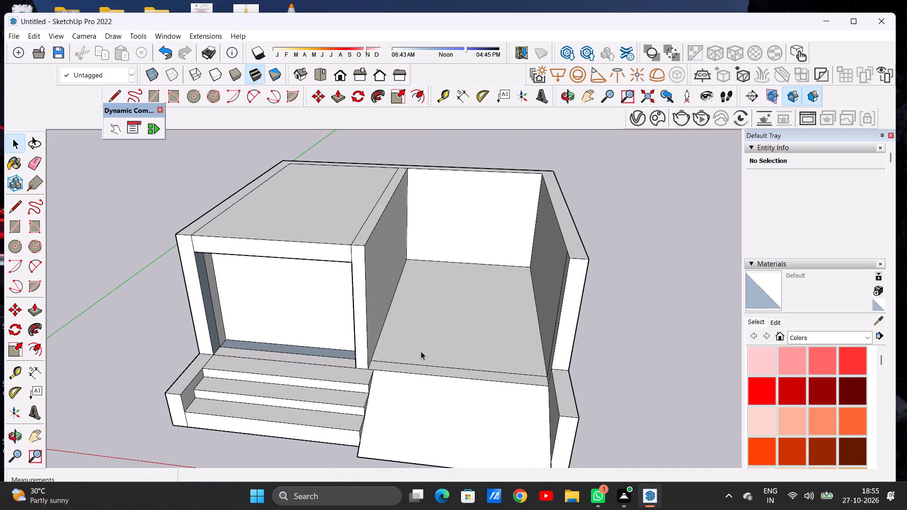
pyautogui.scroll(1, 471, 233)
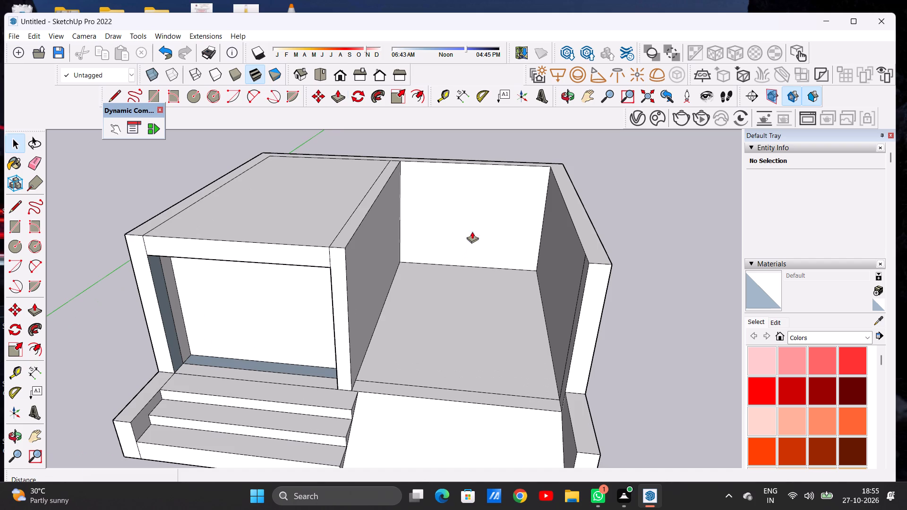
pyautogui.press('p')
pyautogui.click(481, 207)
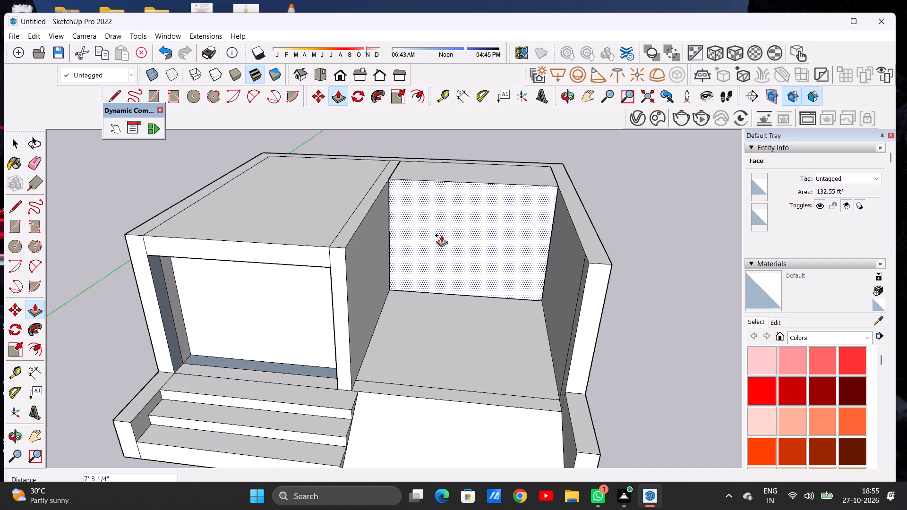
pyautogui.click(300, 289)
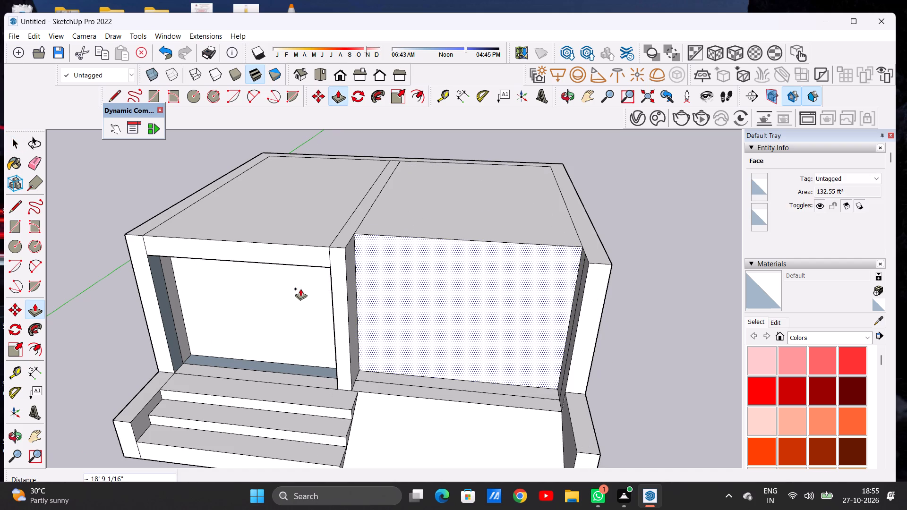
pyautogui.press('space')
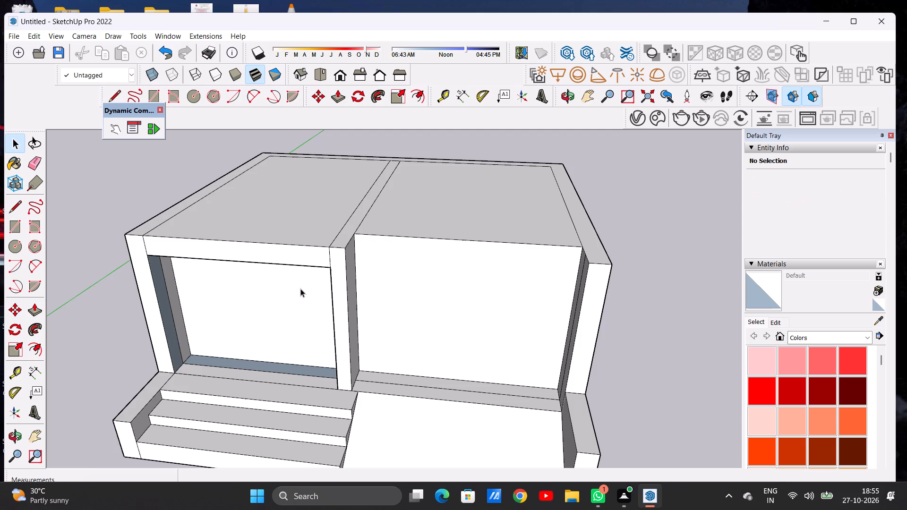
# Push/Pull the same face behind the ramp forward another 2' 3 7/16", flush with the front end of the partition wall.
pyautogui.scroll(-6, 313, 283)
pyautogui.moveTo(360, 296); pyautogui.dragTo(363, 253, button='middle')
pyautogui.moveTo(380, 271); pyautogui.dragTo(355, 323, button='middle')
pyautogui.scroll(4, 363, 282)
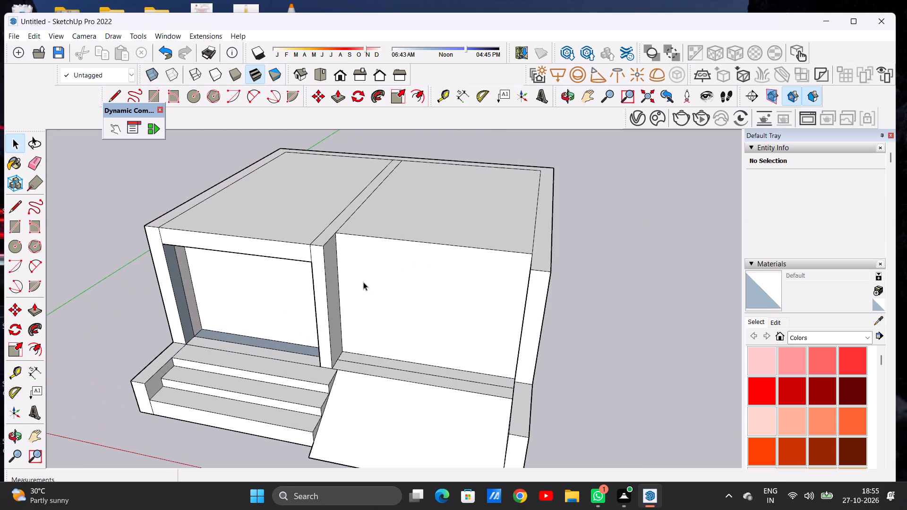
pyautogui.press('p')
pyautogui.click(352, 256)
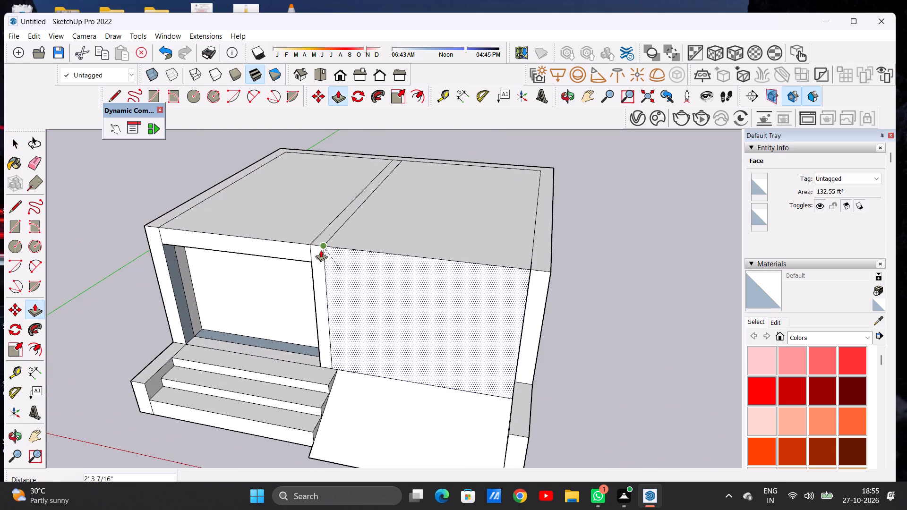
pyautogui.click(321, 250)
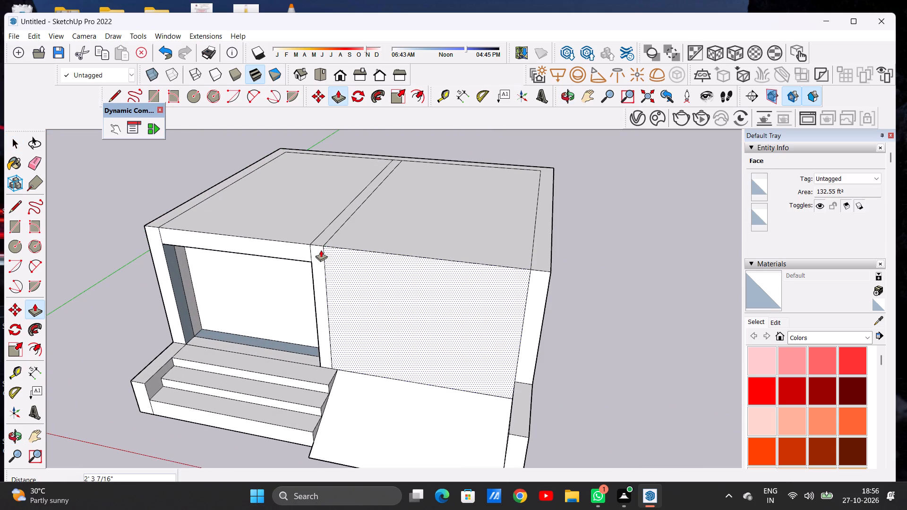
pyautogui.press('space')
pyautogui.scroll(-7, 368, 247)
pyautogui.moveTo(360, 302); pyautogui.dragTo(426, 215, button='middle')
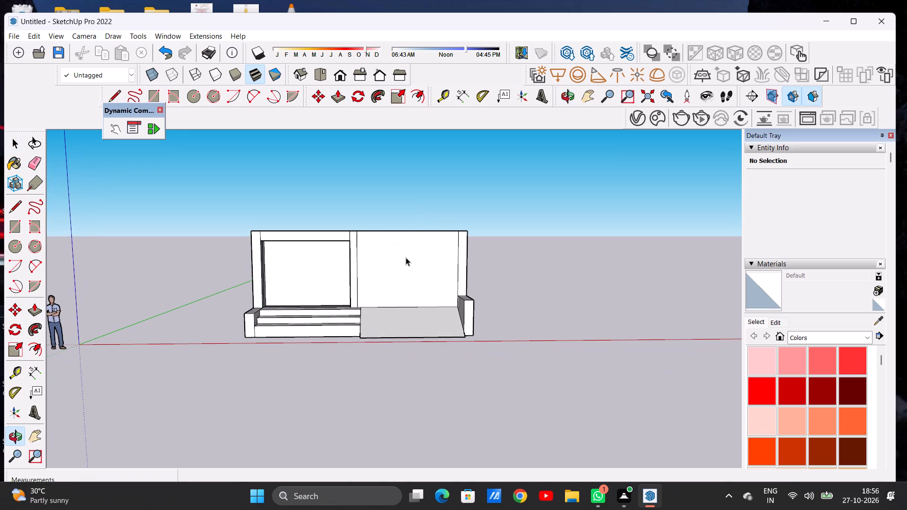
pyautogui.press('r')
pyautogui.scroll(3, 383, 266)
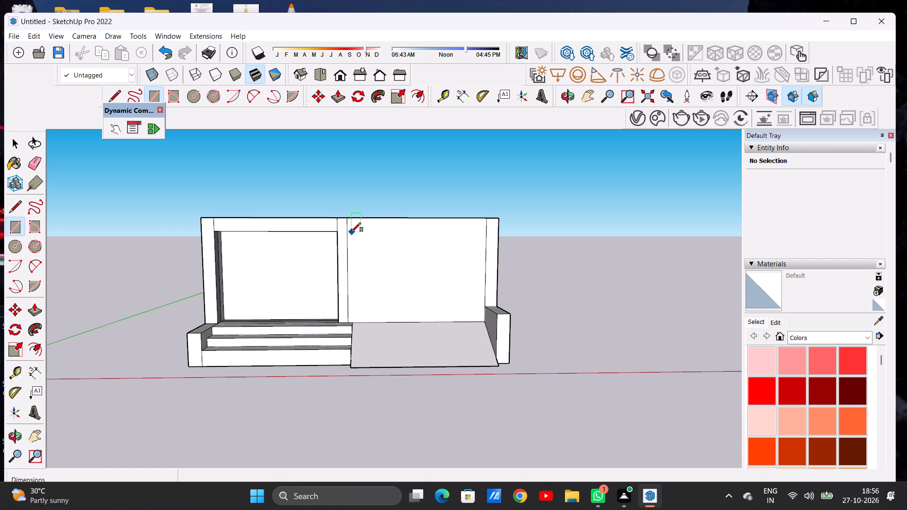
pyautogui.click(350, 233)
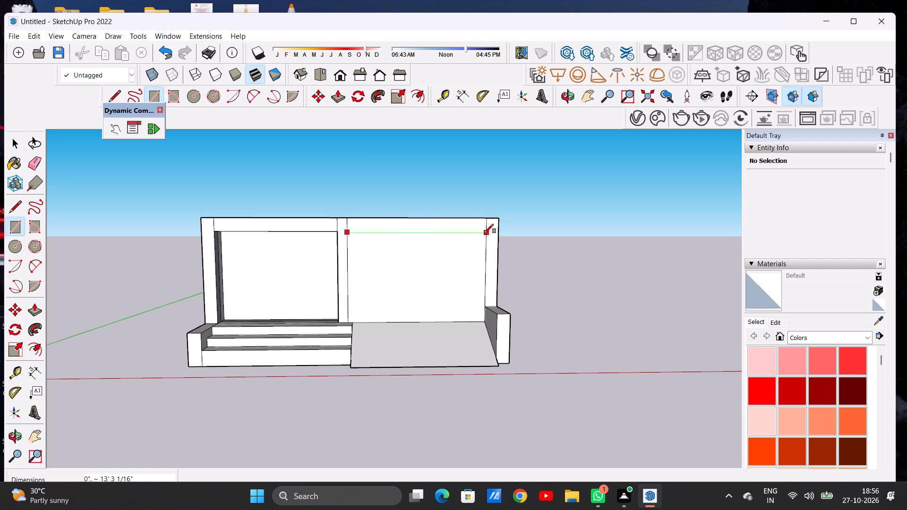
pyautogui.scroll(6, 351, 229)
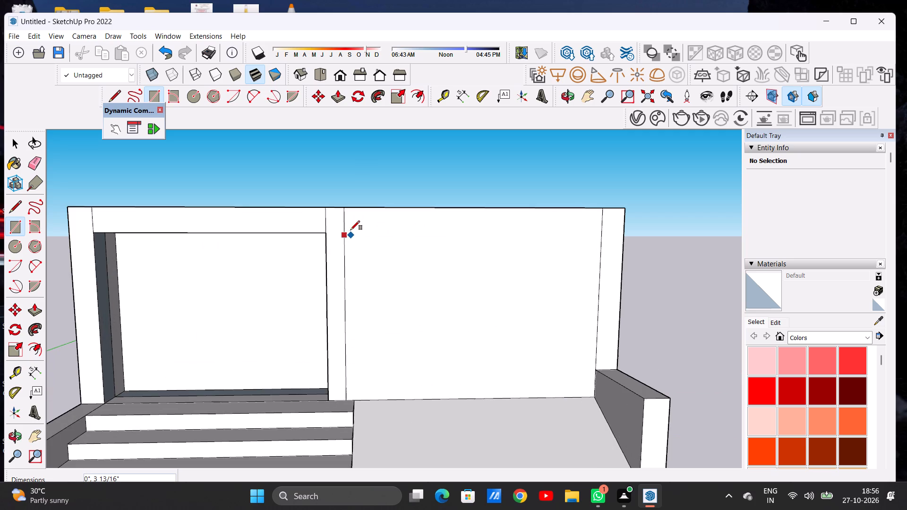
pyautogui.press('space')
# Draw a horizontal line across the filled room's front above the ramp, just below its top edge, from partition to side wall.
pyautogui.write('L')
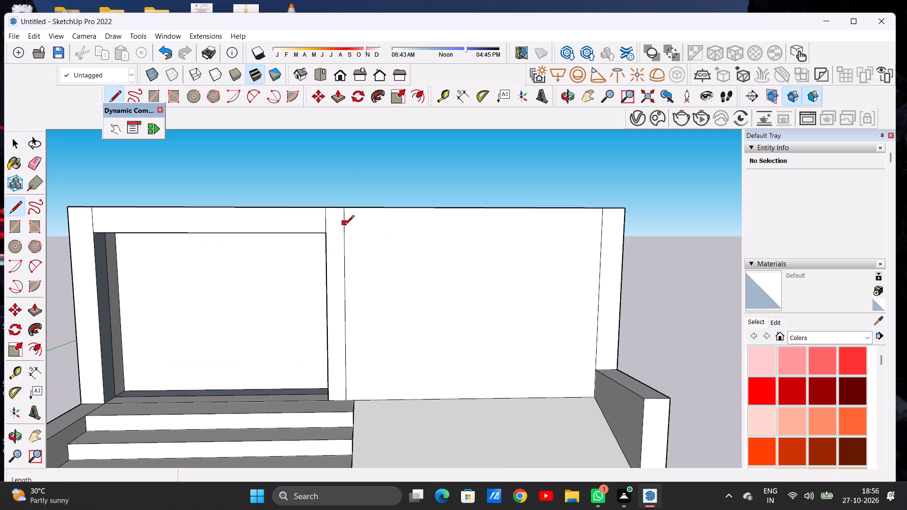
pyautogui.click(344, 226)
pyautogui.click(603, 226)
pyautogui.press('space')
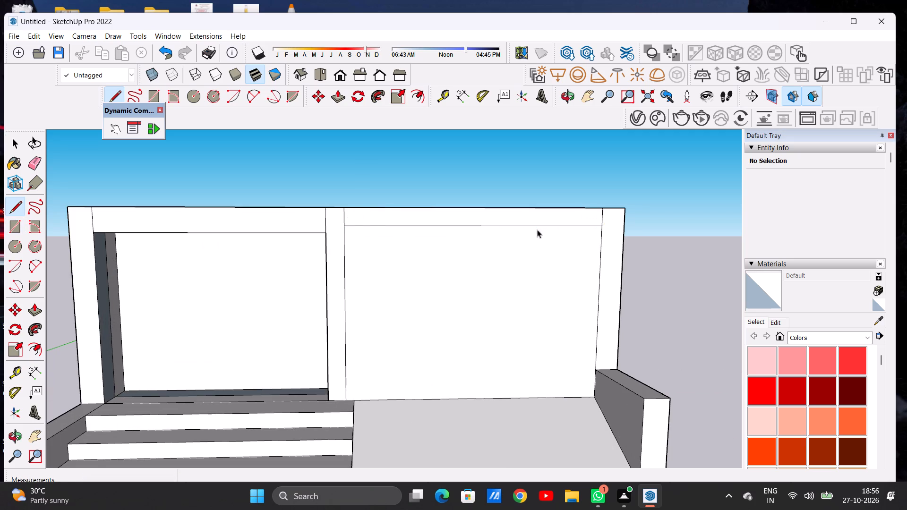
# Push/Pull the face below the line inward about 2' 5 3/8", recessing it behind the top band above the ramp.
pyautogui.scroll(-6, 463, 244)
pyautogui.press('p')
pyautogui.click(463, 280)
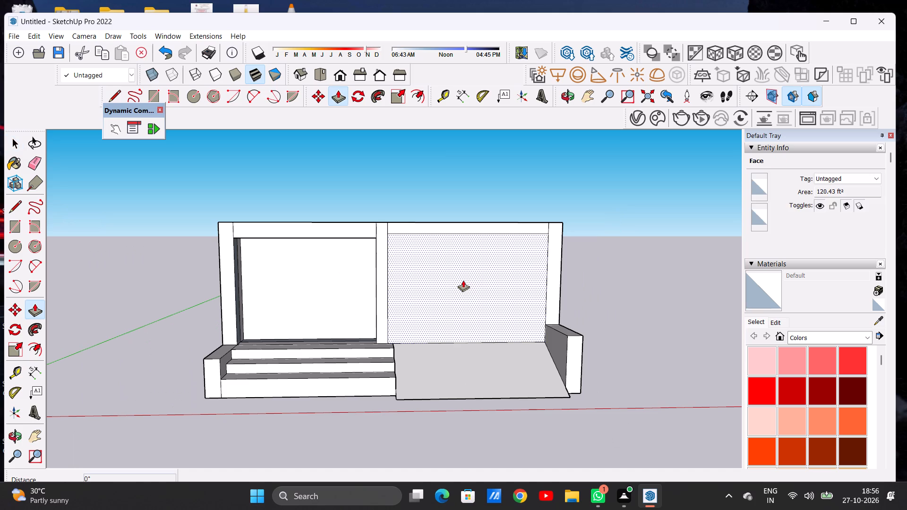
pyautogui.moveTo(470, 273); pyautogui.dragTo(435, 314, button='middle')
pyautogui.scroll(4, 445, 293)
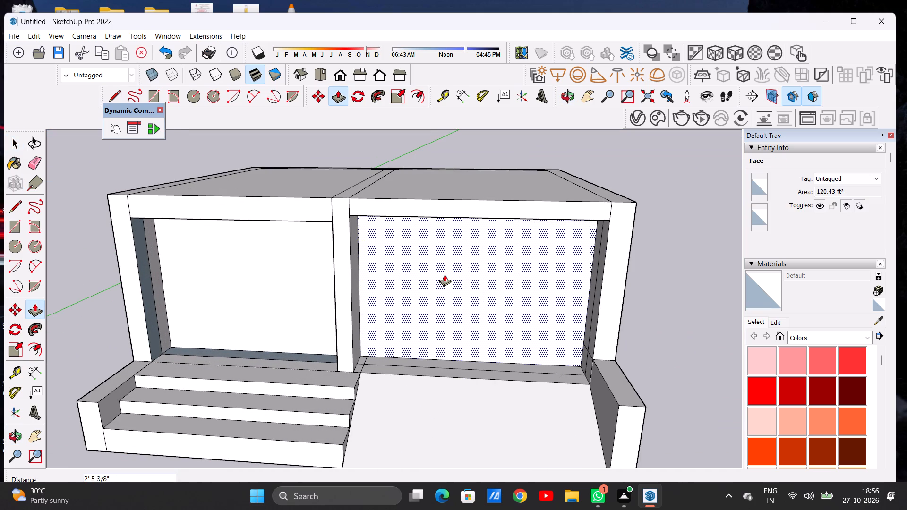
pyautogui.click(445, 277)
pyautogui.press('space')
# Examine the two recessed openings, the steps and the ramp from the front and from above.
pyautogui.scroll(-3, 454, 254)
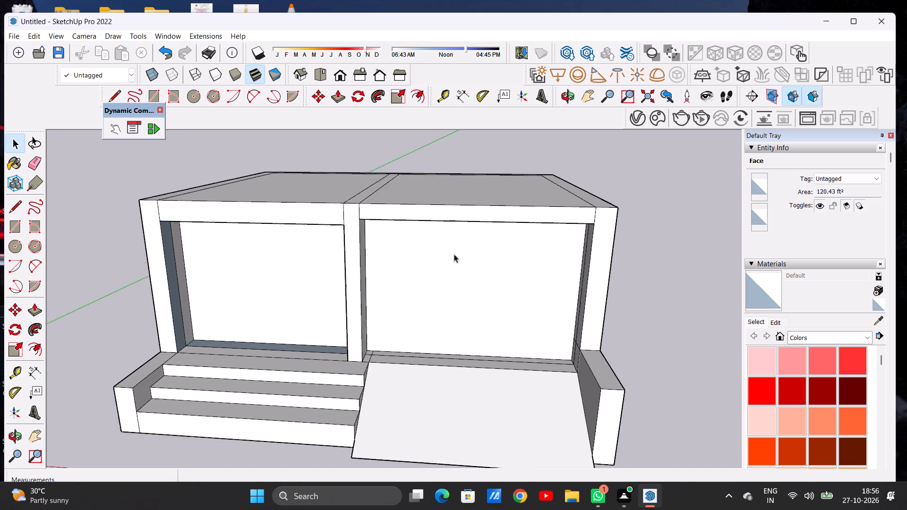
pyautogui.scroll(-3, 454, 254)
pyautogui.moveTo(440, 298); pyautogui.dragTo(463, 249, button='middle')
pyautogui.scroll(5, 453, 253)
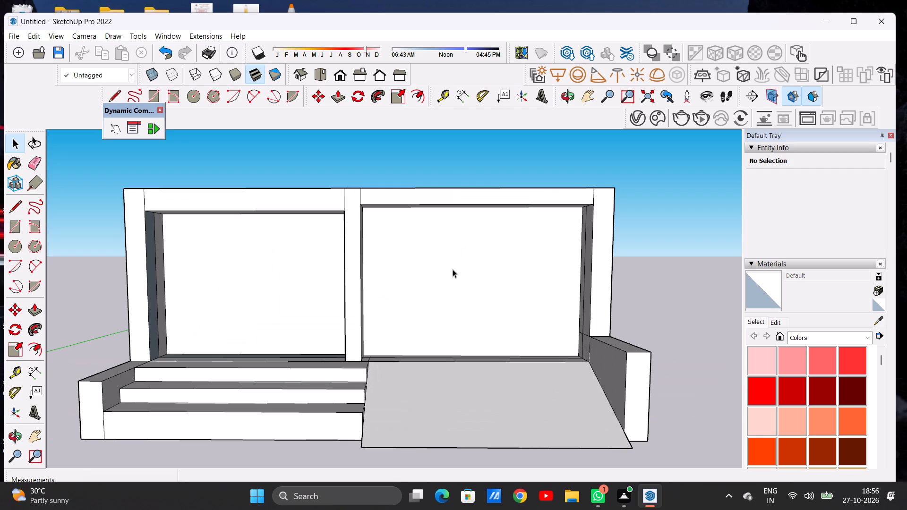
pyautogui.scroll(-3, 456, 280)
pyautogui.moveTo(482, 277); pyautogui.dragTo(501, 295, button='middle')
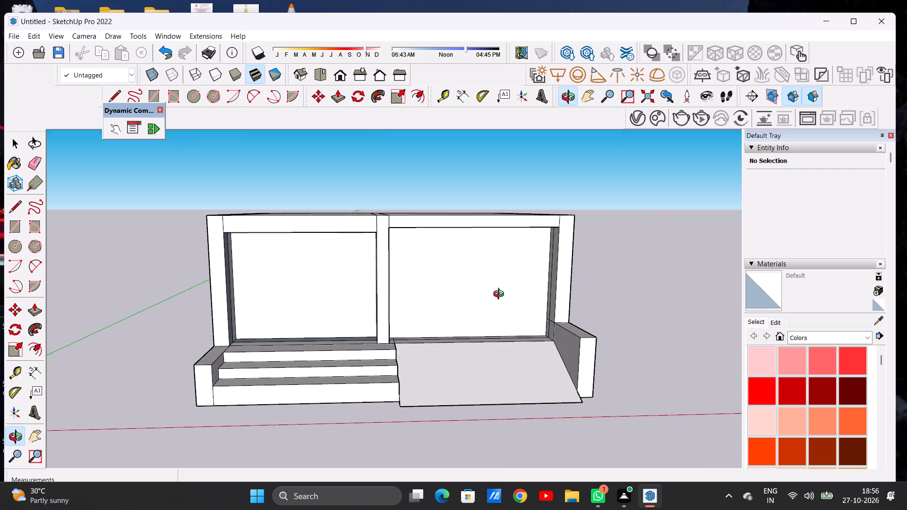
pyautogui.moveTo(501, 295); pyautogui.dragTo(482, 295, button='middle')
pyautogui.scroll(-8, 487, 258)
pyautogui.scroll(3, 418, 280)
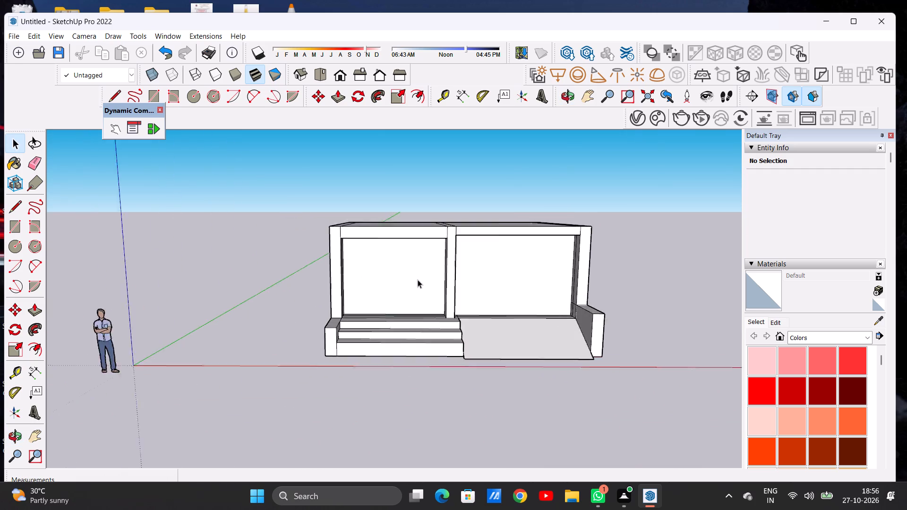
pyautogui.scroll(9, 418, 280)
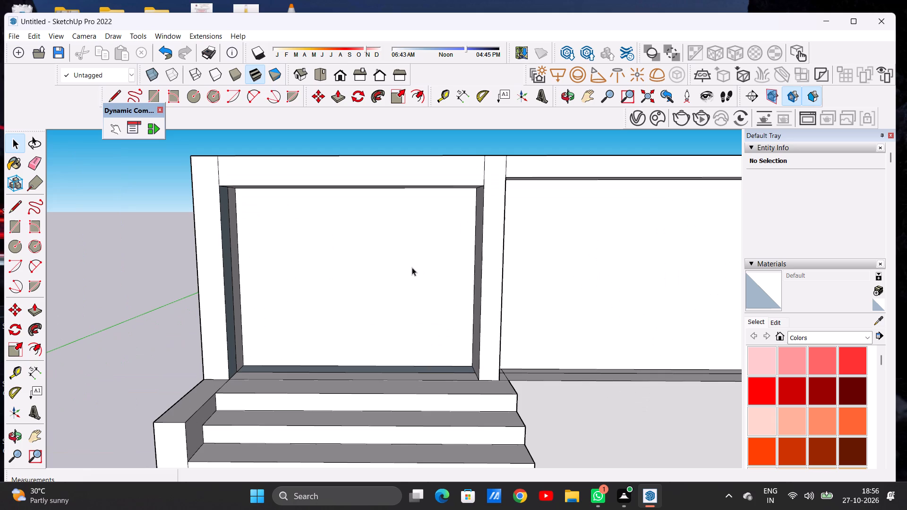
pyautogui.scroll(-4, 412, 267)
pyautogui.moveTo(430, 242); pyautogui.dragTo(420, 256, button='middle')
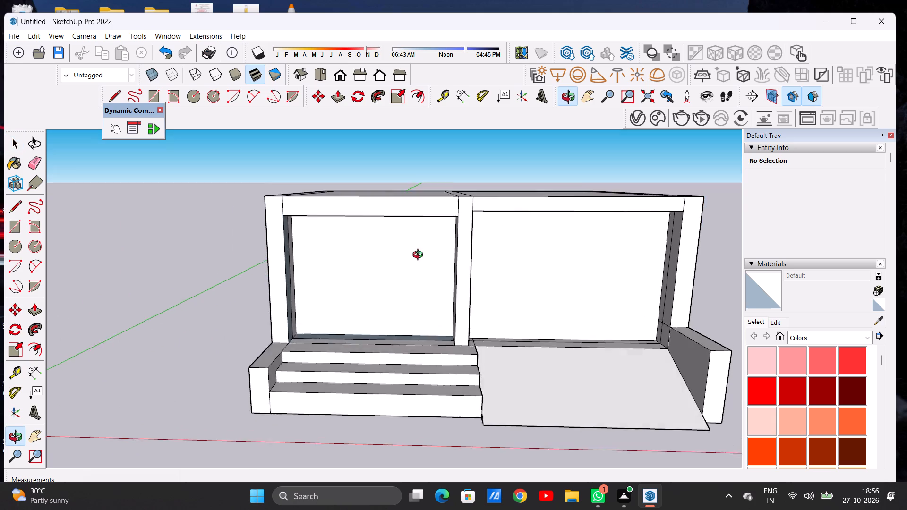
pyautogui.moveTo(420, 256); pyautogui.dragTo(425, 322, button='middle')
pyautogui.scroll(-5, 428, 289)
pyautogui.moveTo(428, 289); pyautogui.dragTo(427, 337, button='middle')
pyautogui.scroll(2, 437, 326)
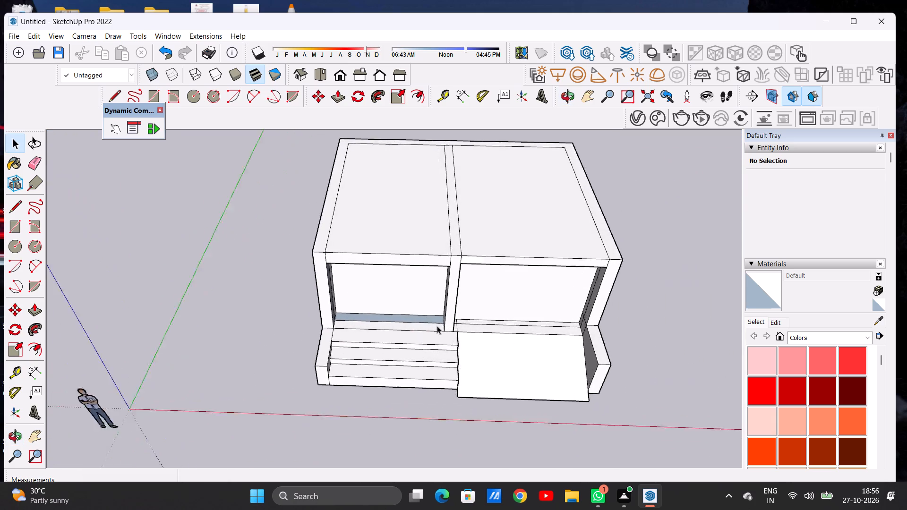
# Paint the blue-grey floor strip inside the recess above the steps with Quartz Light Grey from the Synthetic Surfaces materials.
pyautogui.scroll(9, 437, 326)
pyautogui.scroll(-1, 793, 394)
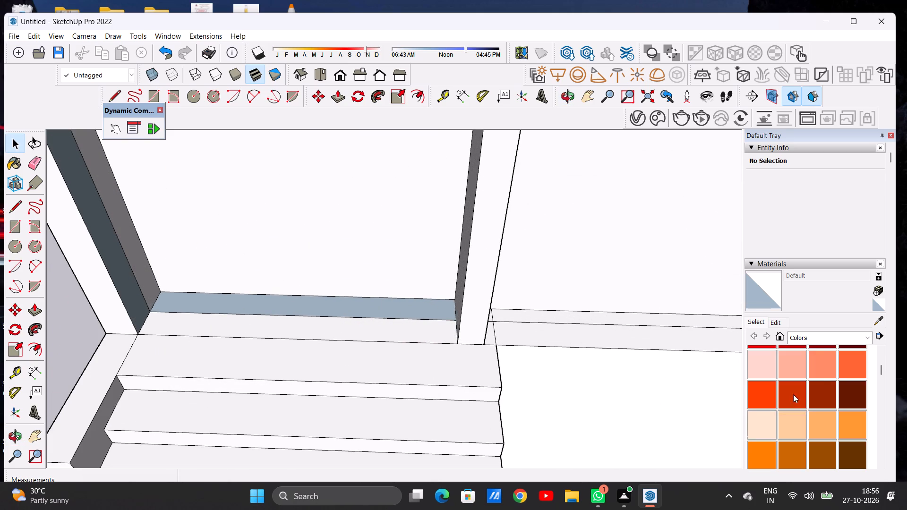
pyautogui.scroll(-2, 793, 394)
pyautogui.click(802, 337)
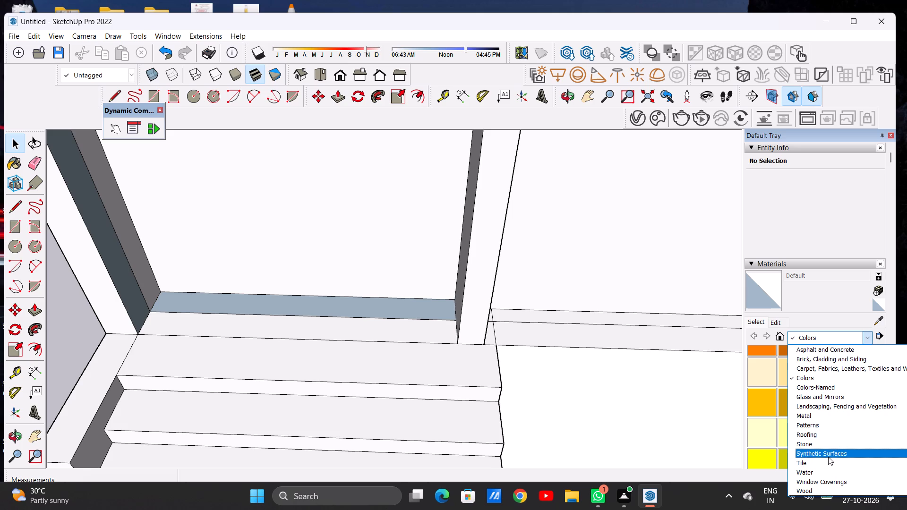
pyautogui.click(828, 457)
pyautogui.click(849, 392)
pyautogui.scroll(5, 405, 325)
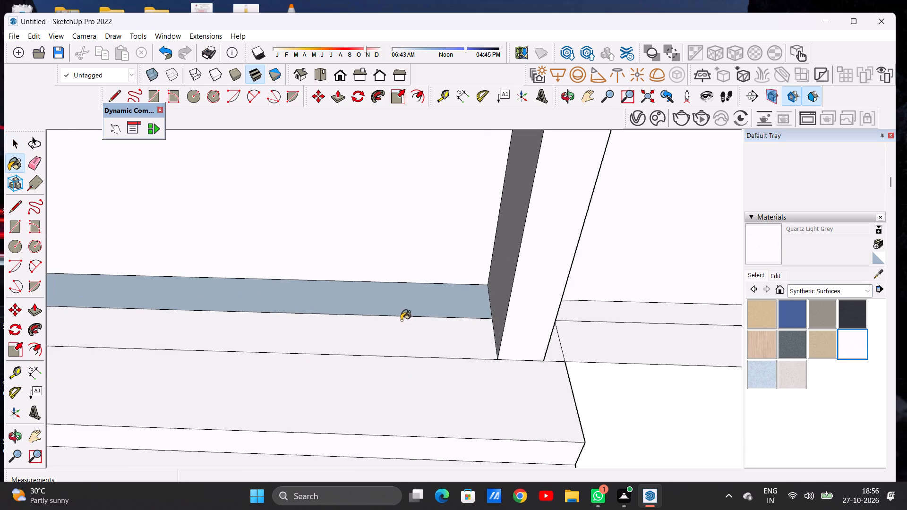
pyautogui.click(410, 305)
# Paint the blue-grey strip on the outer side wall inside the recess above the steps with Quartz Light Grey.
pyautogui.scroll(-6, 428, 312)
pyautogui.scroll(-1, 548, 329)
pyautogui.scroll(1, 548, 330)
pyautogui.scroll(-4, 548, 331)
pyautogui.scroll(7, 301, 311)
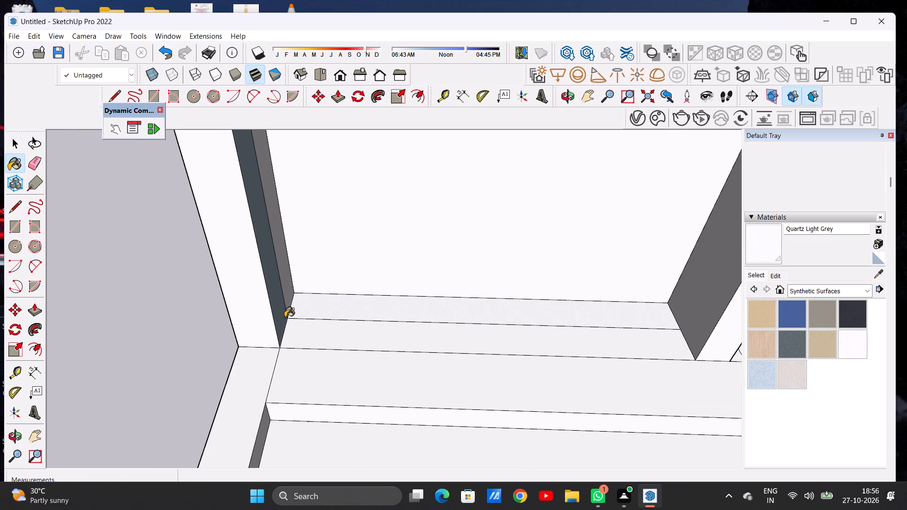
pyautogui.scroll(4, 285, 317)
pyautogui.click(281, 317)
# Examine the painted recess and the whole building from the front and from above.
pyautogui.scroll(-12, 317, 345)
pyautogui.moveTo(379, 363); pyautogui.dragTo(378, 316, button='middle')
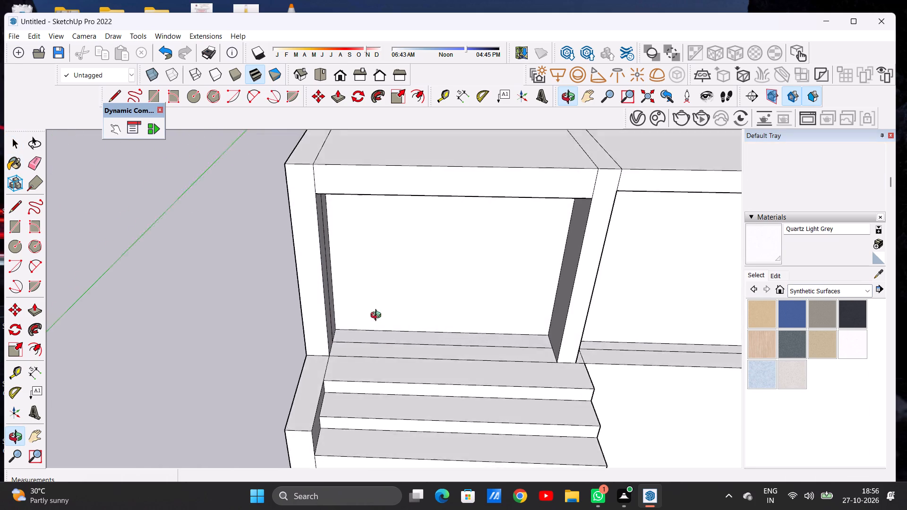
pyautogui.moveTo(378, 316); pyautogui.dragTo(322, 279, button='middle')
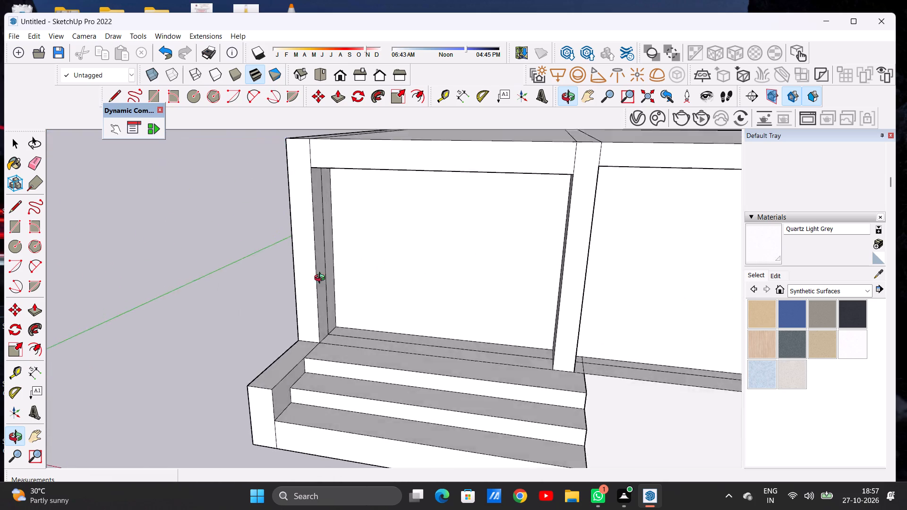
pyautogui.moveTo(322, 279); pyautogui.dragTo(396, 256, button='middle')
pyautogui.scroll(-4, 325, 288)
pyautogui.scroll(1, 325, 293)
pyautogui.scroll(-9, 325, 294)
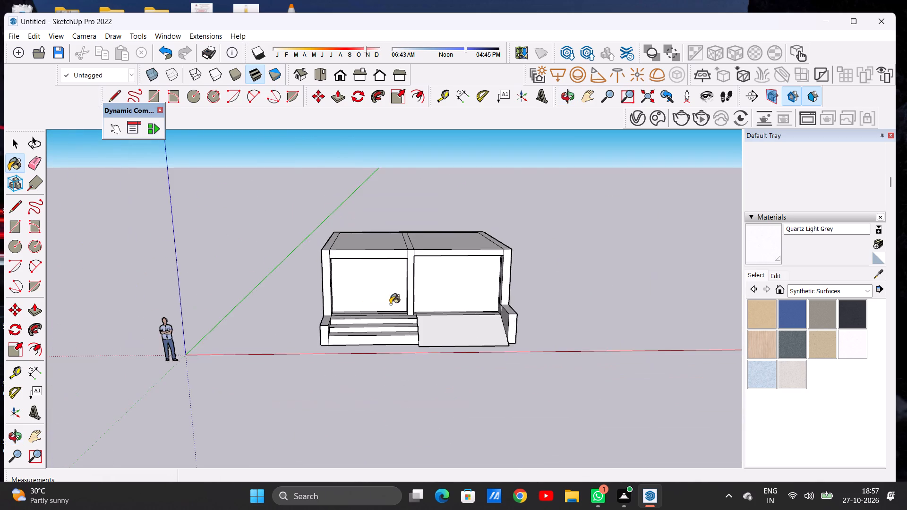
pyautogui.moveTo(386, 302); pyautogui.dragTo(372, 267, button='middle')
pyautogui.scroll(6, 374, 268)
pyautogui.press('space')
pyautogui.moveTo(389, 260); pyautogui.dragTo(389, 340, button='middle')
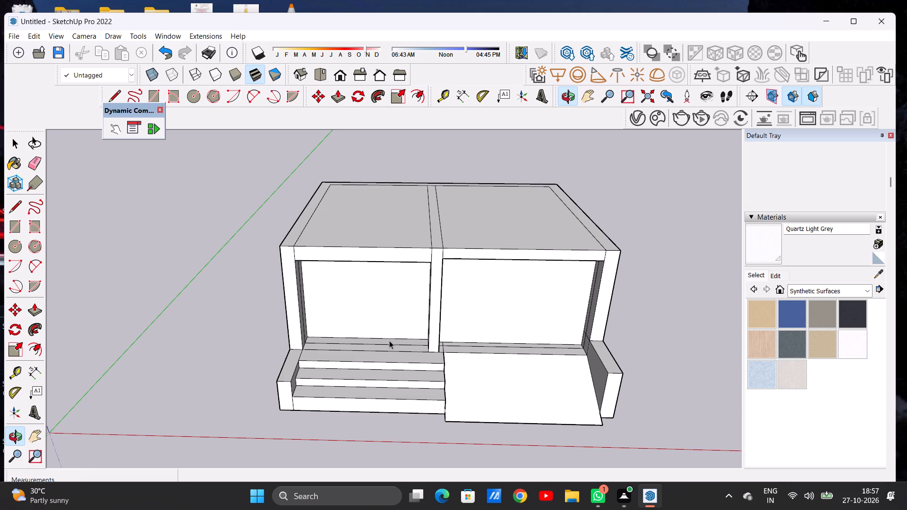
pyautogui.scroll(-6, 396, 297)
pyautogui.scroll(4, 429, 316)
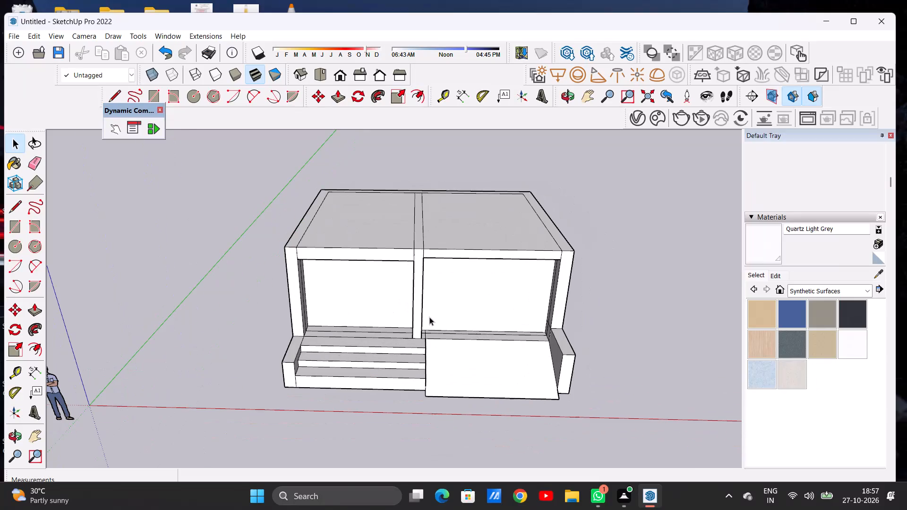
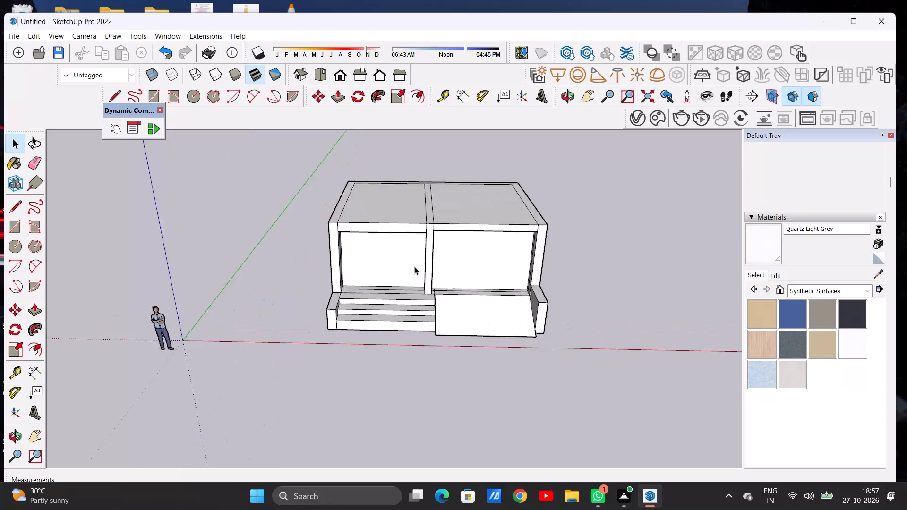
# Examine the two recessed openings, the steps, the ramp and the flat roof from the front, side and above.
pyautogui.moveTo(445, 289); pyautogui.dragTo(419, 190, button='middle')
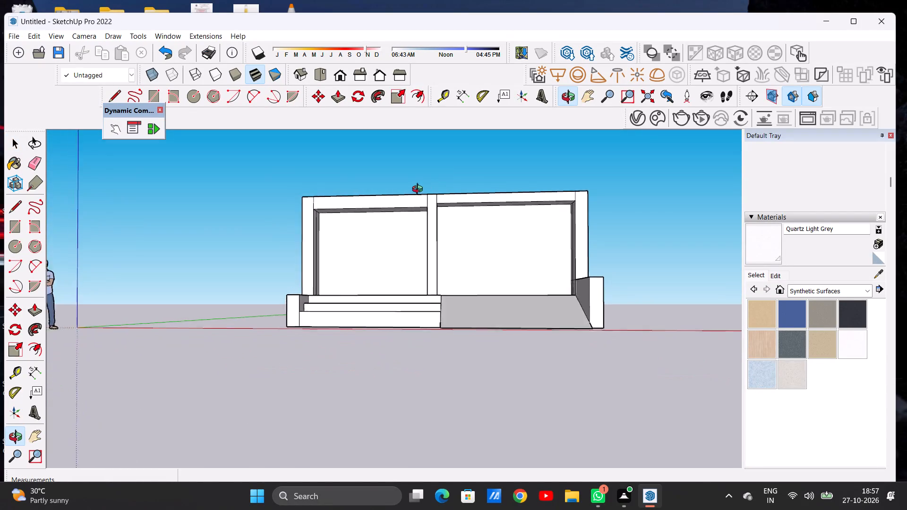
pyautogui.moveTo(419, 190); pyautogui.dragTo(446, 195, button='middle')
pyautogui.scroll(7, 397, 238)
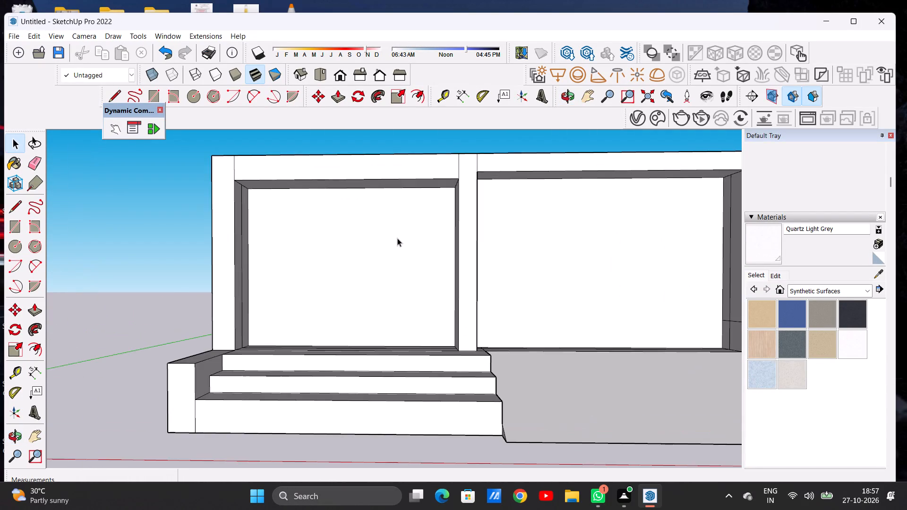
pyautogui.scroll(2, 398, 258)
pyautogui.moveTo(398, 256); pyautogui.dragTo(392, 277, button='middle')
pyautogui.scroll(-4, 407, 262)
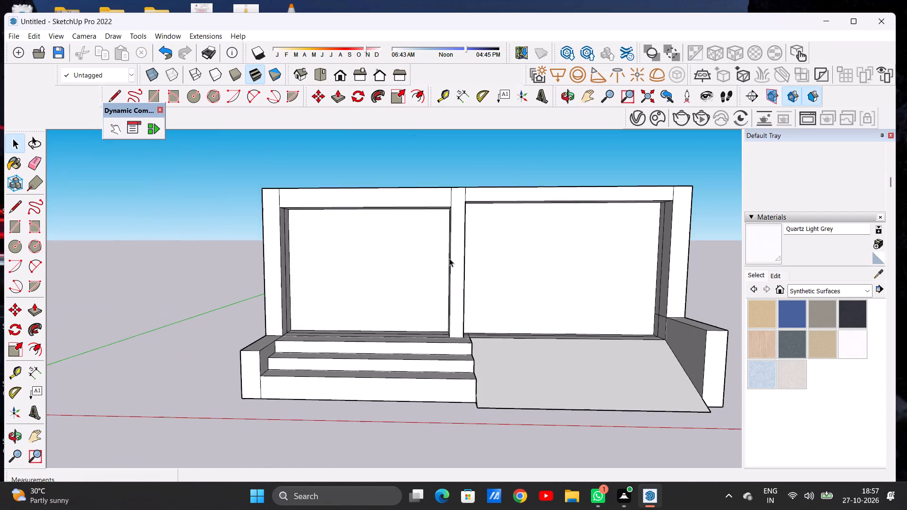
pyautogui.scroll(-6, 449, 258)
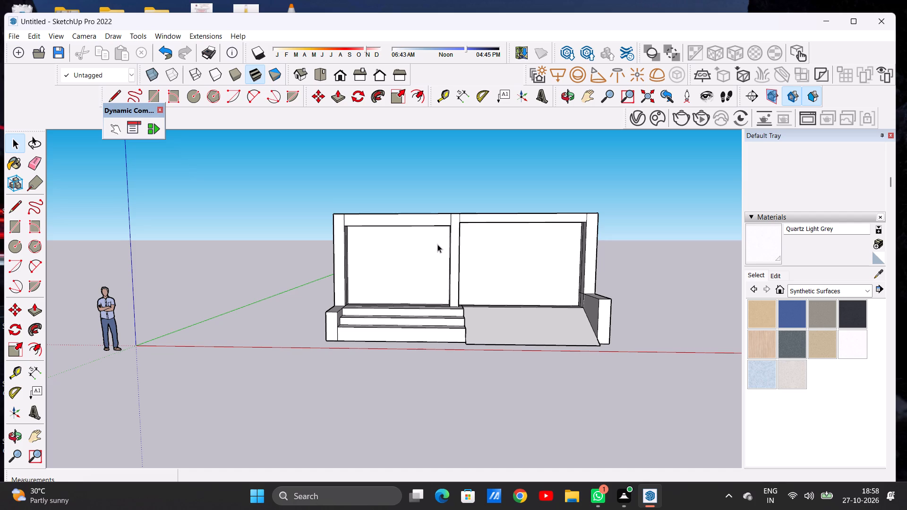
pyautogui.scroll(-6, 407, 241)
pyautogui.scroll(7, 423, 241)
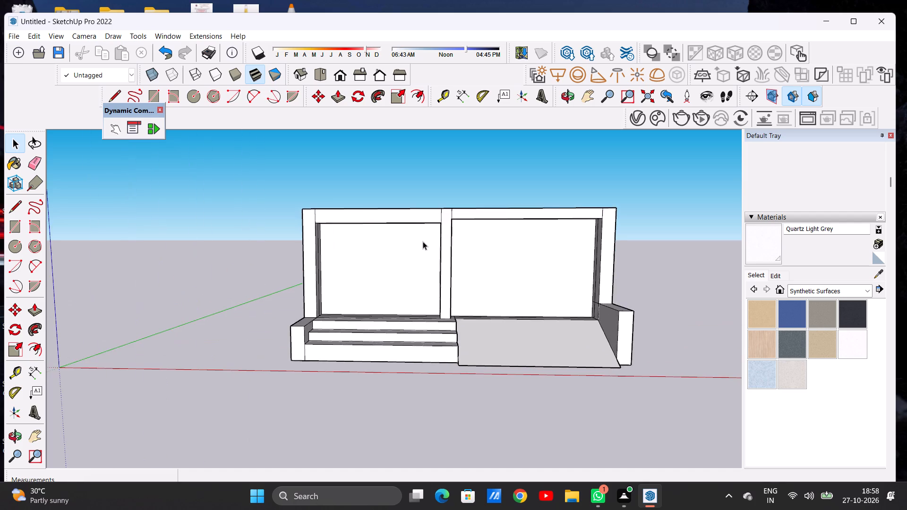
pyautogui.moveTo(440, 247); pyautogui.dragTo(354, 248, button='middle')
pyautogui.scroll(8, 358, 249)
pyautogui.moveTo(354, 256); pyautogui.dragTo(462, 210, button='middle')
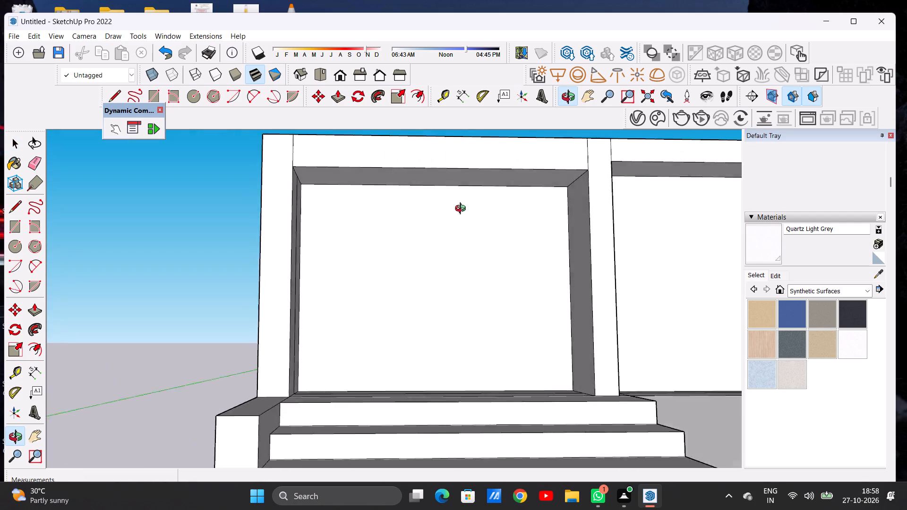
pyautogui.moveTo(462, 210); pyautogui.dragTo(404, 253, button='middle')
pyautogui.scroll(-5, 379, 265)
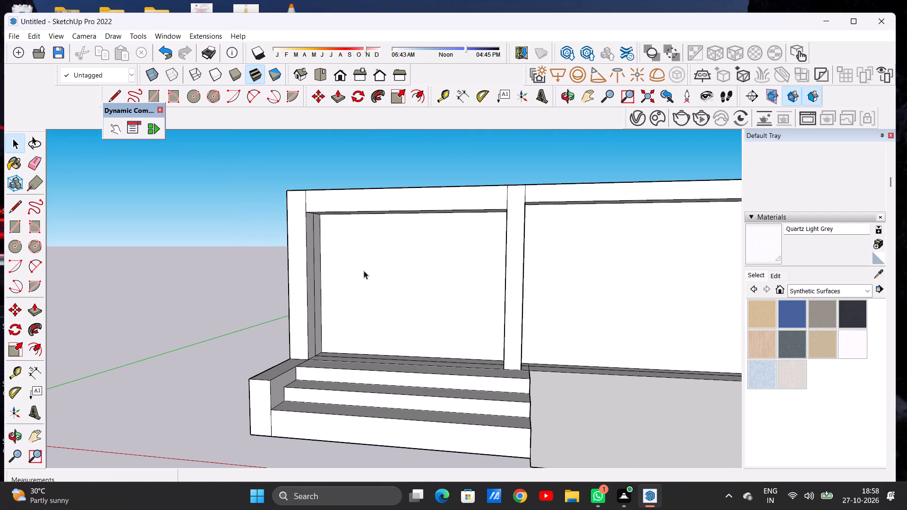
pyautogui.scroll(-5, 362, 272)
pyautogui.moveTo(388, 277); pyautogui.dragTo(429, 329, button='middle')
pyautogui.scroll(7, 431, 319)
pyautogui.scroll(-2, 411, 286)
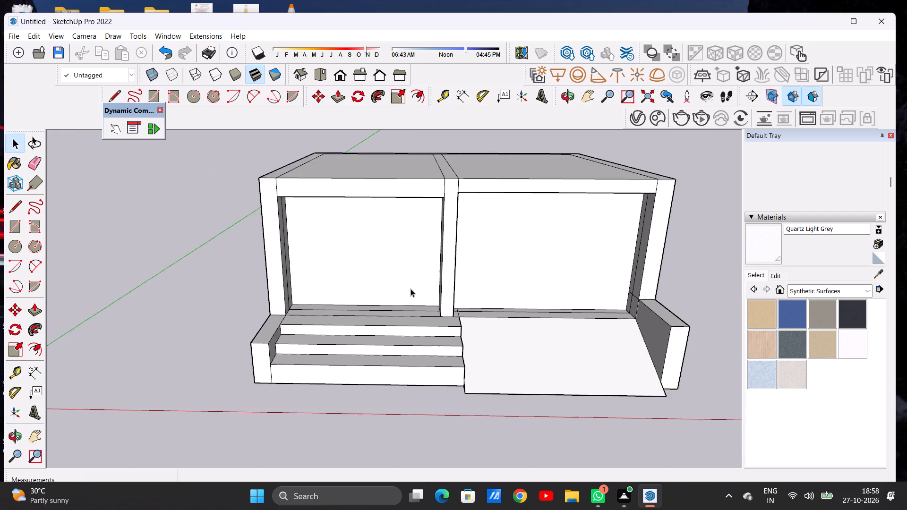
pyautogui.scroll(-6, 411, 289)
pyautogui.moveTo(414, 293); pyautogui.dragTo(265, 322, button='middle')
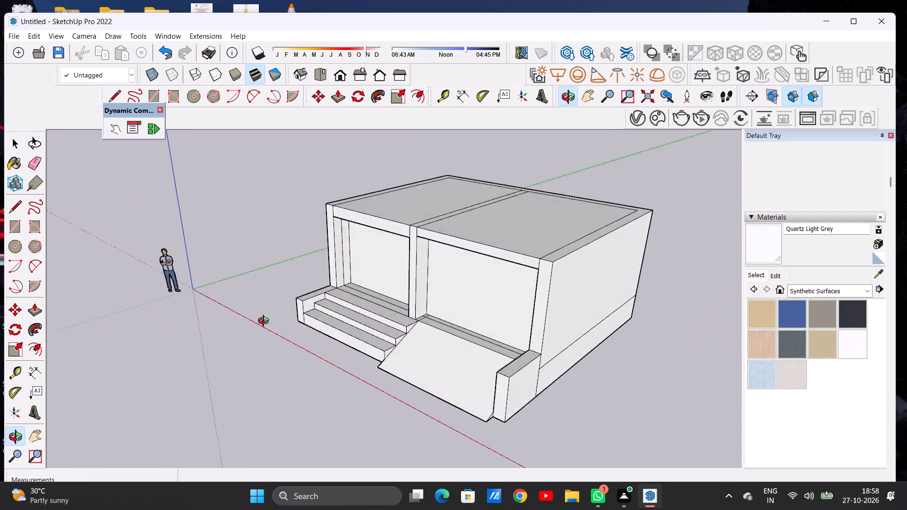
pyautogui.moveTo(265, 322); pyautogui.dragTo(392, 377, button='middle')
pyautogui.scroll(-5, 409, 351)
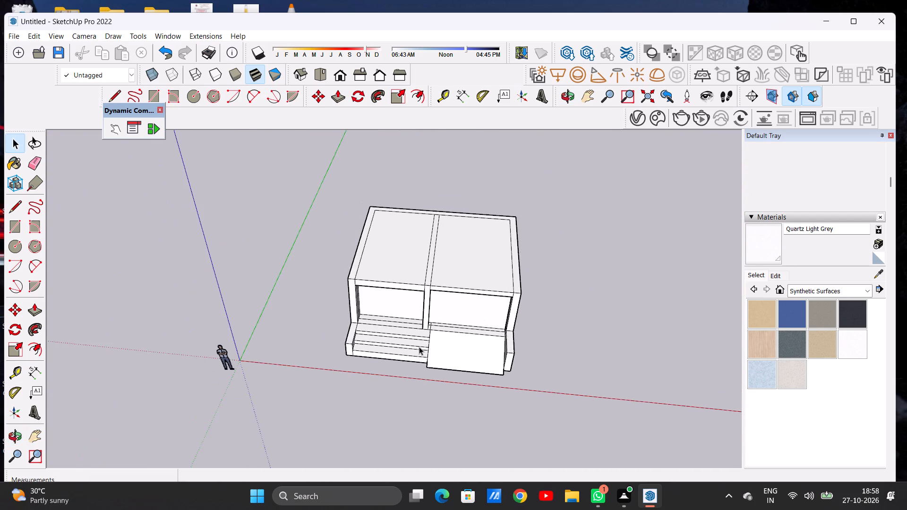
pyautogui.scroll(7, 422, 280)
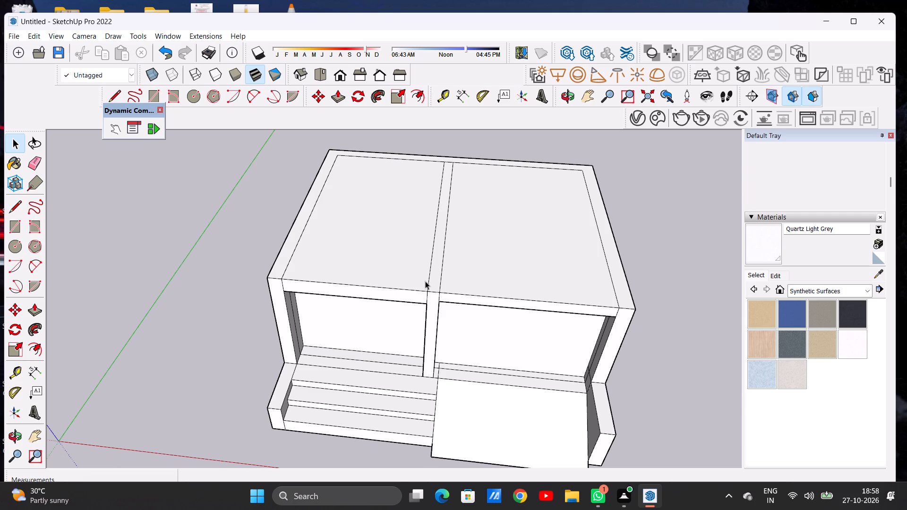
pyautogui.scroll(-2, 432, 298)
# Push/Pull the front face of the roof edge above the ramp-side opening outward about 1' 9" as an overhang.
pyautogui.moveTo(434, 332); pyautogui.dragTo(550, 243, button='middle')
pyautogui.scroll(6, 463, 263)
pyautogui.press('p')
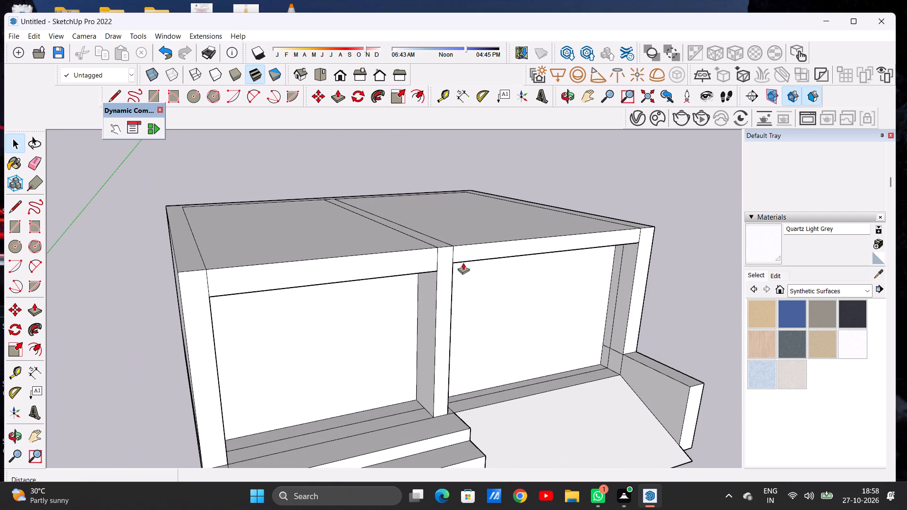
pyautogui.scroll(4, 462, 262)
pyautogui.click(472, 242)
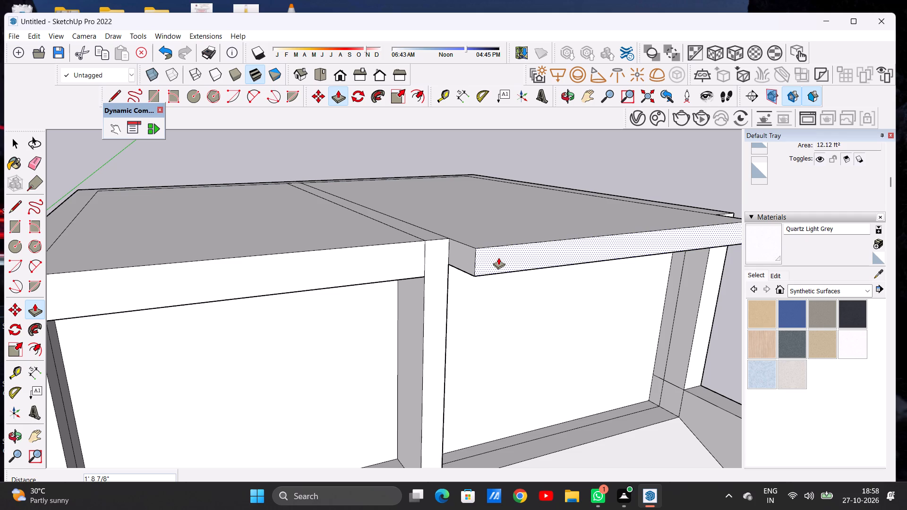
pyautogui.click(498, 258)
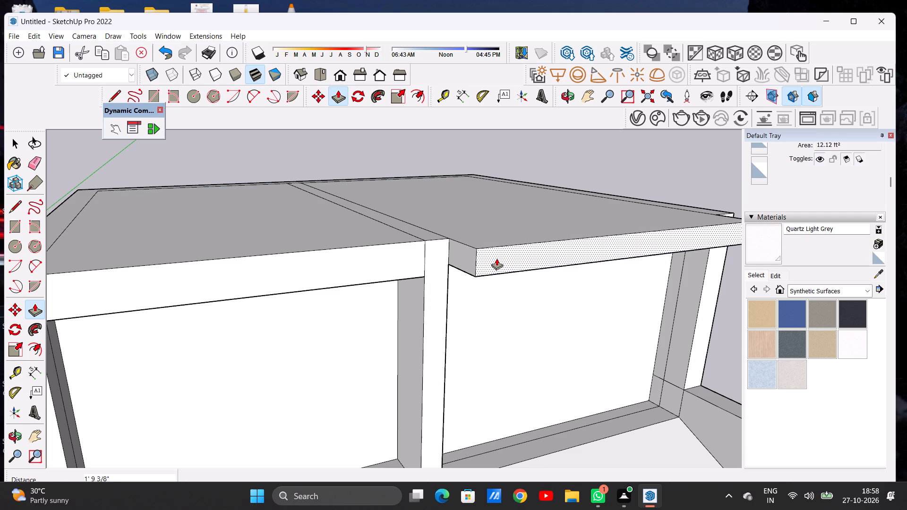
pyautogui.press('space')
# Examine the roof overhang, the roof strips, the steps and the ramp from the front and from above.
pyautogui.scroll(-12, 511, 252)
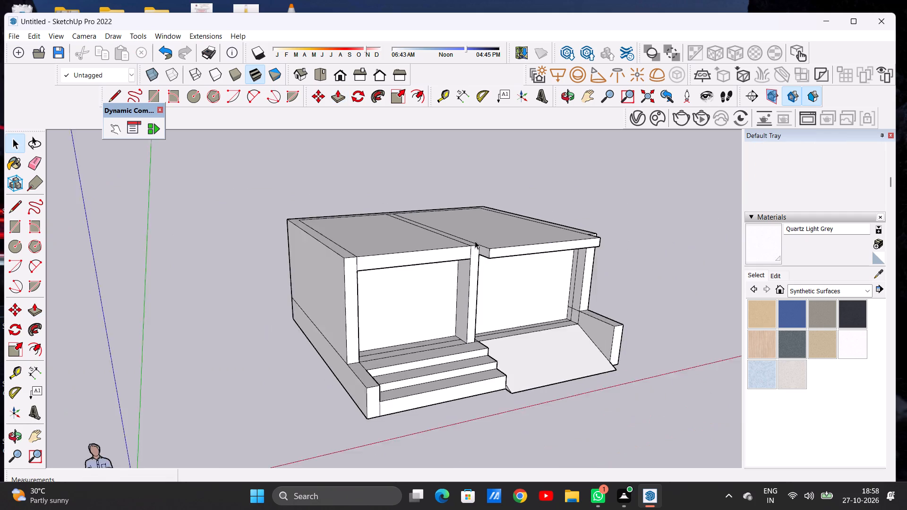
pyautogui.scroll(-2, 475, 241)
pyautogui.moveTo(545, 233); pyautogui.dragTo(425, 253, button='middle')
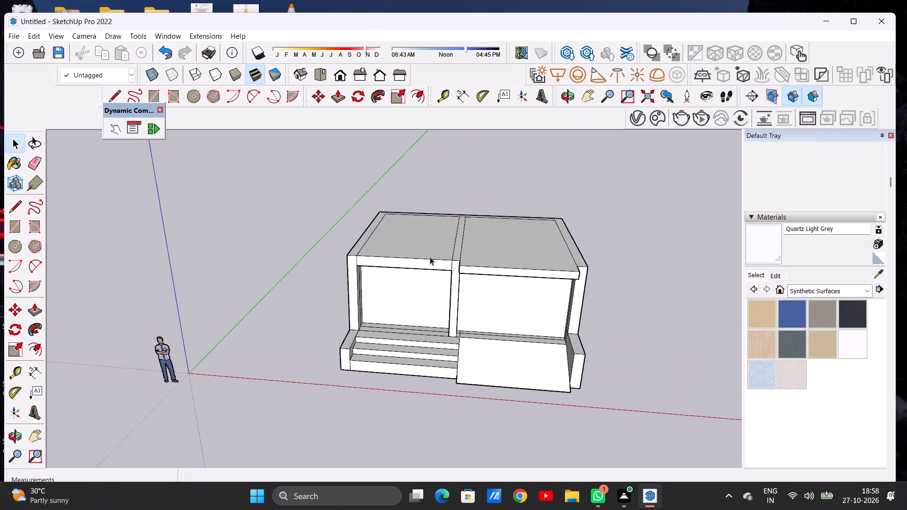
pyautogui.scroll(-1, 432, 257)
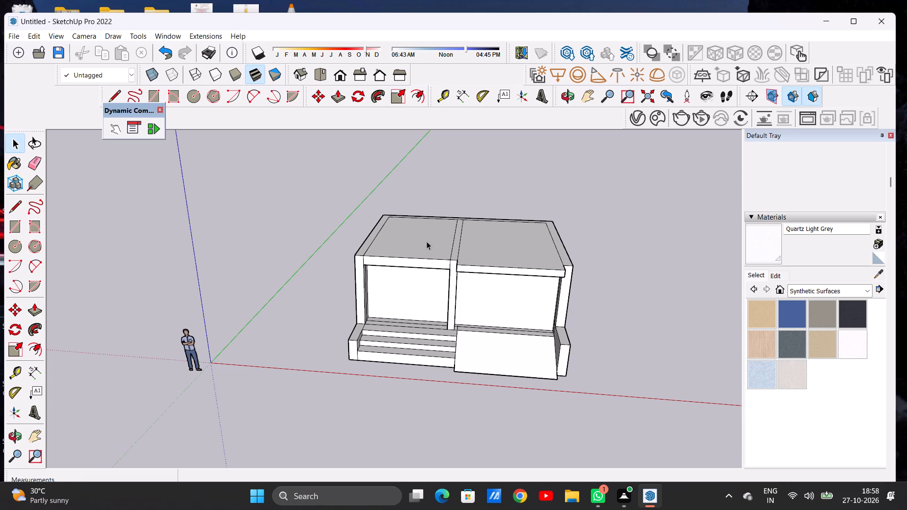
pyautogui.moveTo(427, 247); pyautogui.dragTo(445, 288, button='middle')
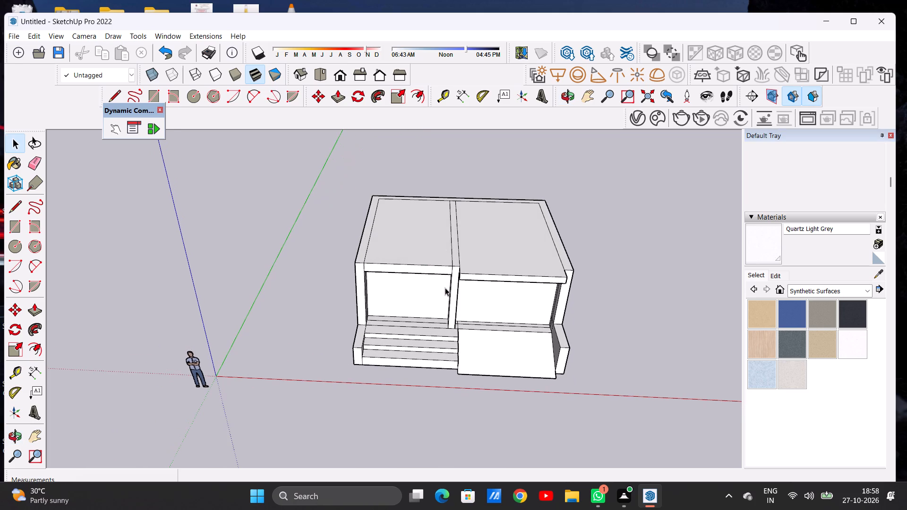
pyautogui.scroll(1, 441, 268)
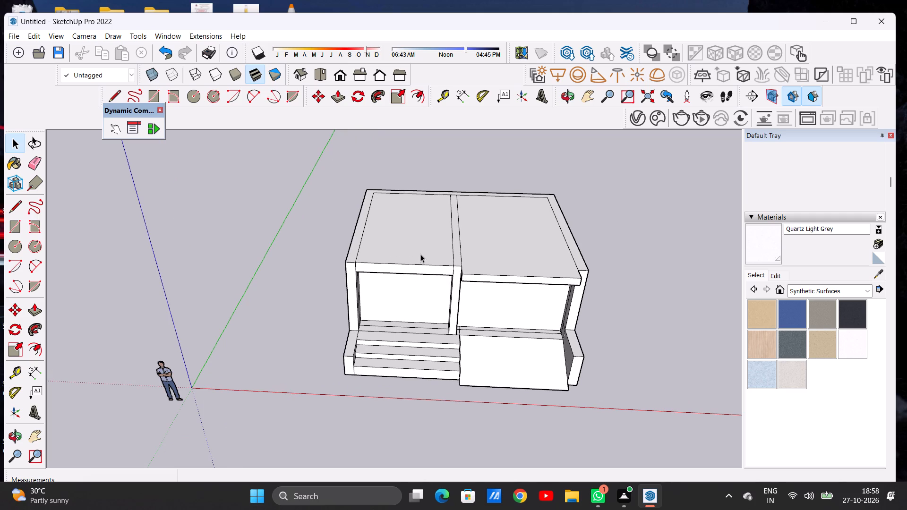
pyautogui.scroll(-3, 401, 226)
pyautogui.scroll(6, 420, 249)
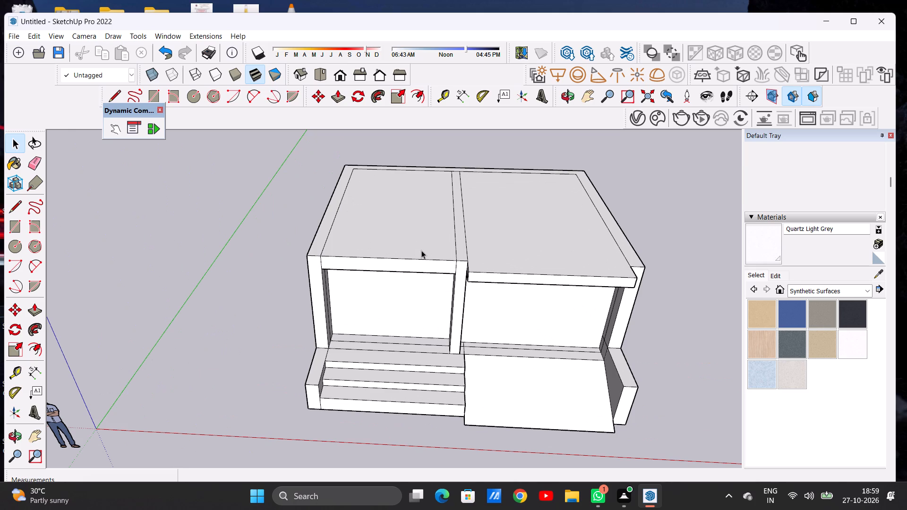
pyautogui.scroll(-1, 421, 250)
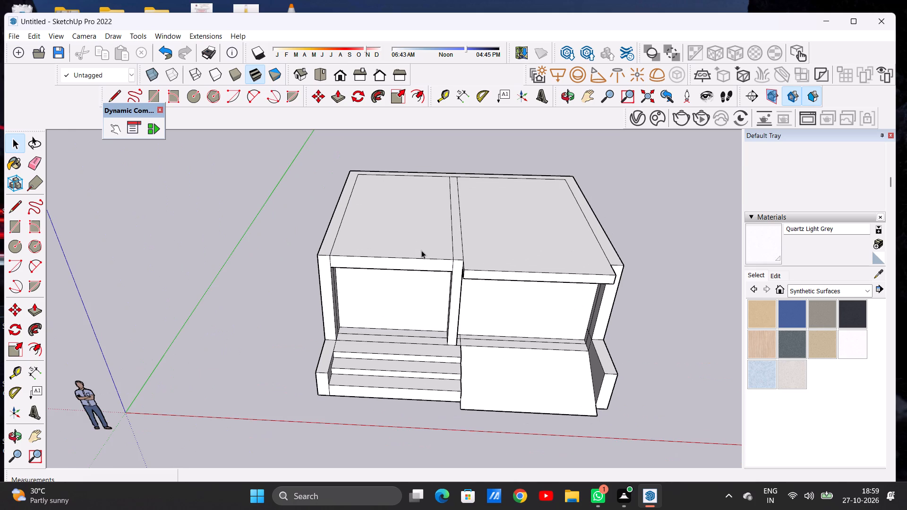
pyautogui.scroll(-5, 412, 264)
pyautogui.scroll(2, 462, 256)
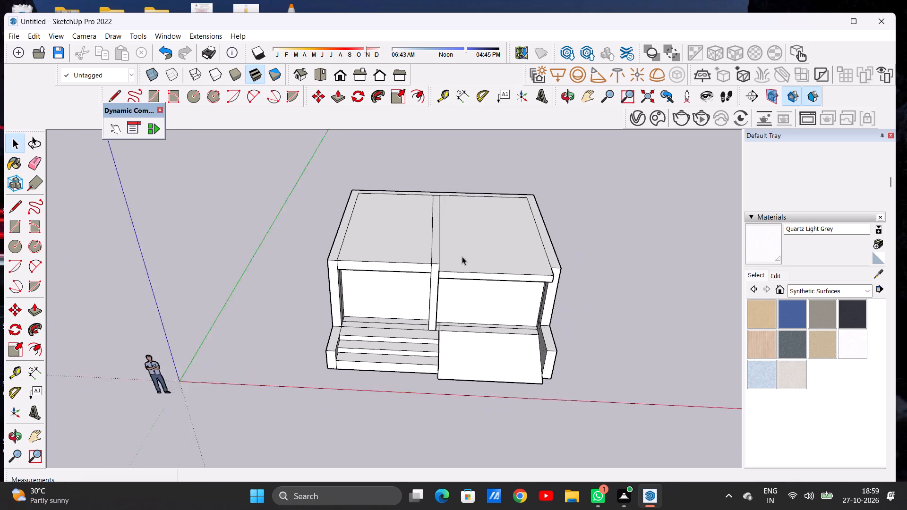
pyautogui.scroll(4, 462, 256)
pyautogui.moveTo(458, 249); pyautogui.dragTo(447, 285, button='middle')
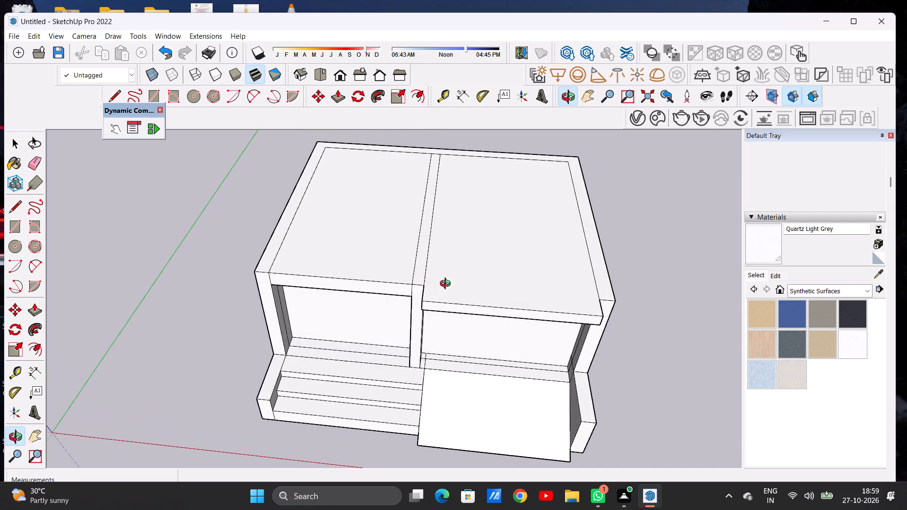
pyautogui.moveTo(447, 285); pyautogui.dragTo(450, 273, button='middle')
pyautogui.scroll(-4, 400, 275)
pyautogui.scroll(2, 478, 259)
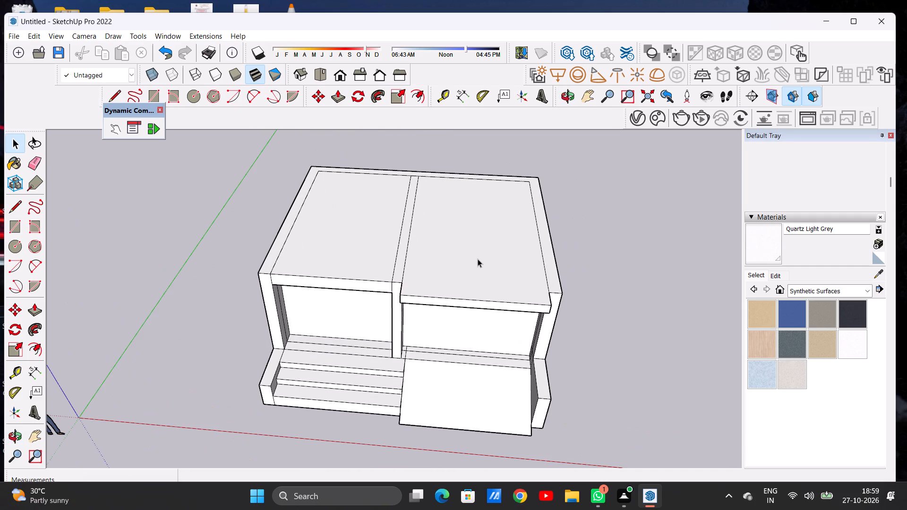
pyautogui.press('space')
pyautogui.scroll(-9, 478, 259)
pyautogui.scroll(1, 478, 259)
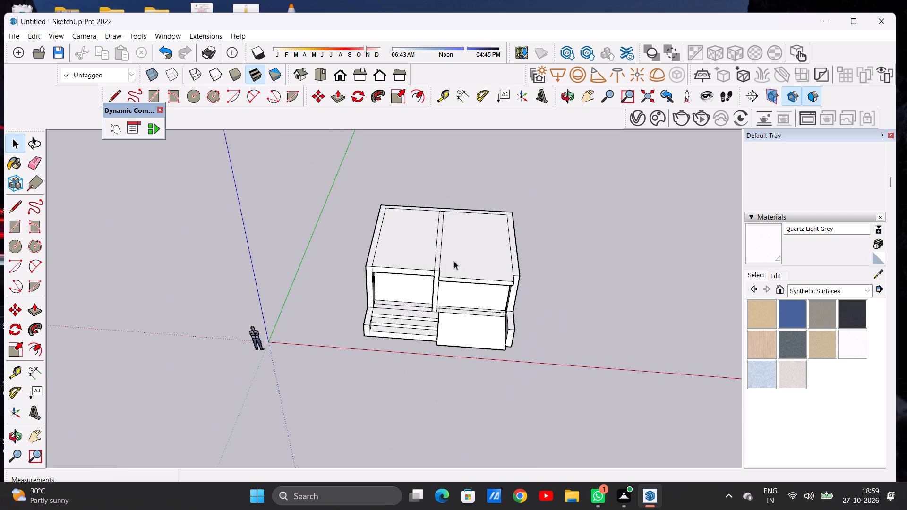
pyautogui.moveTo(372, 270); pyautogui.dragTo(423, 235, button='middle')
pyautogui.scroll(3, 412, 298)
pyautogui.scroll(-1, 415, 306)
pyautogui.scroll(11, 415, 307)
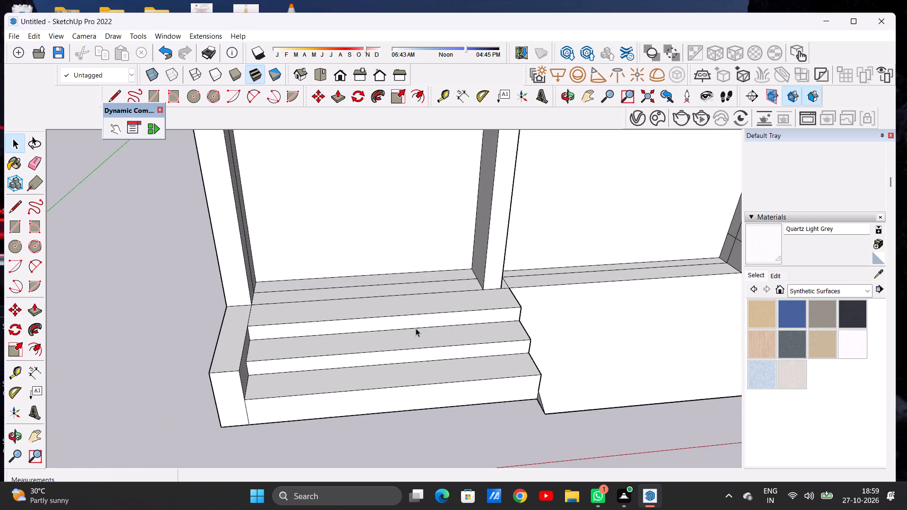
pyautogui.moveTo(424, 343); pyautogui.dragTo(376, 321, button='middle')
pyautogui.scroll(1, 424, 343)
pyautogui.scroll(-7, 389, 314)
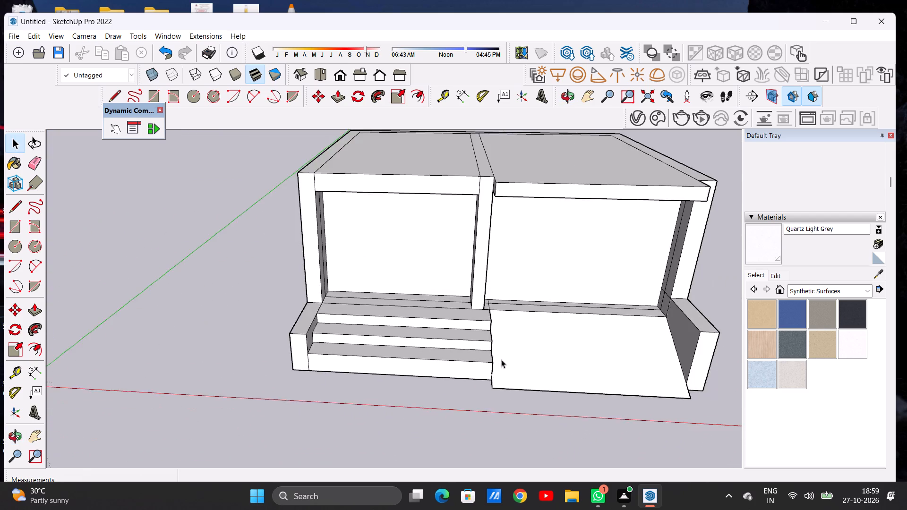
pyautogui.scroll(-7, 501, 359)
pyautogui.scroll(7, 461, 244)
pyautogui.moveTo(436, 239); pyautogui.dragTo(451, 309, button='middle')
pyautogui.scroll(-5, 335, 282)
pyautogui.scroll(4, 353, 284)
# Push/Pull the U-shaped outer border of the roof, along both sides and the back, upward about 5' as upper walls.
pyautogui.moveTo(346, 301); pyautogui.dragTo(370, 259, button='middle')
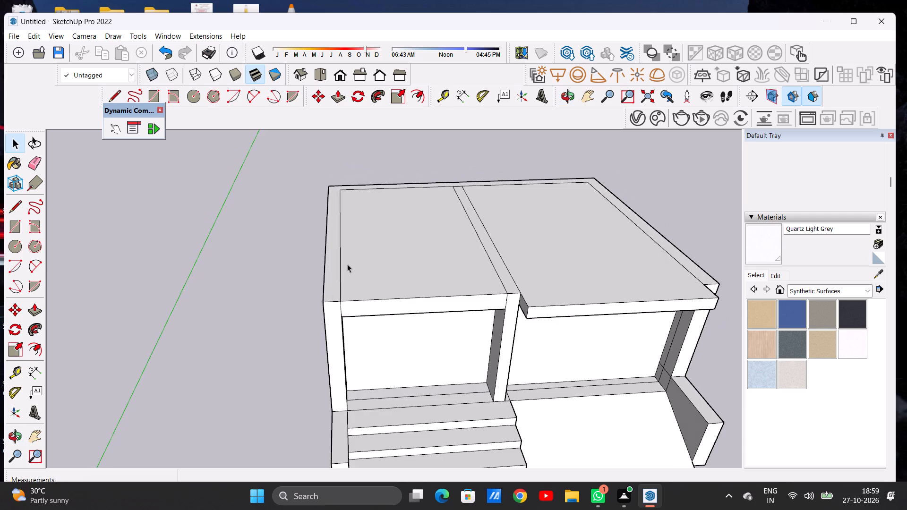
pyautogui.scroll(-7, 336, 272)
pyautogui.scroll(5, 401, 271)
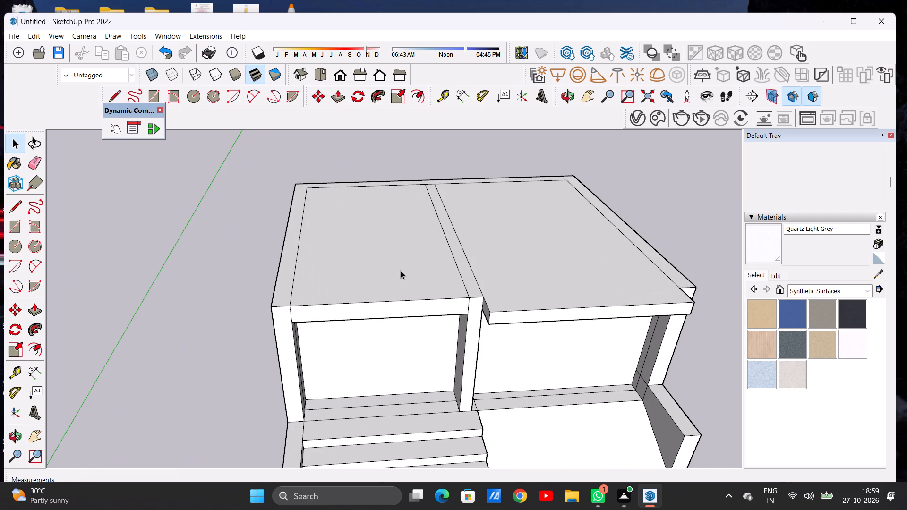
pyautogui.press('p')
pyautogui.scroll(2, 268, 301)
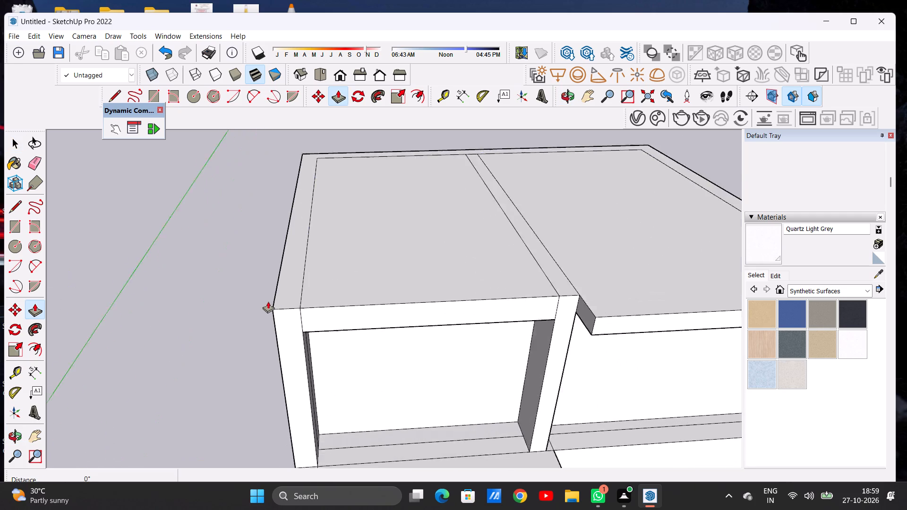
pyautogui.scroll(4, 268, 301)
pyautogui.click(291, 296)
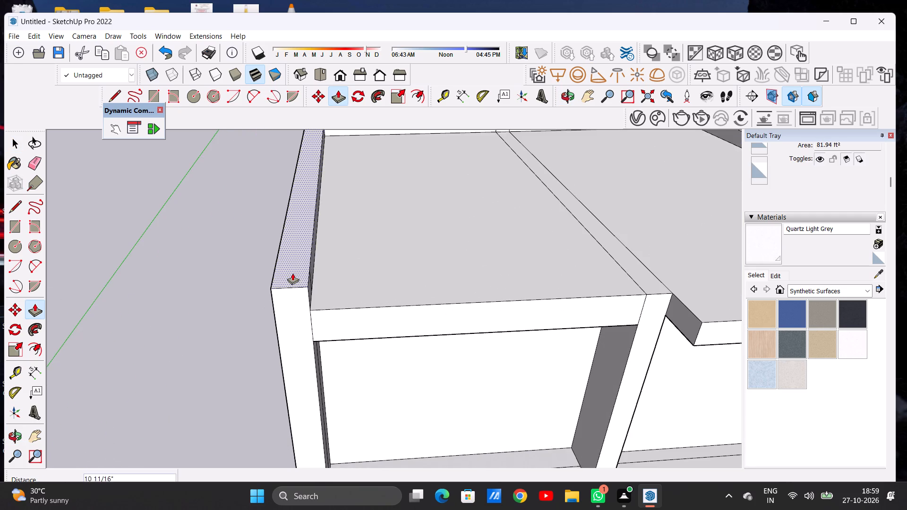
pyautogui.scroll(-16, 292, 275)
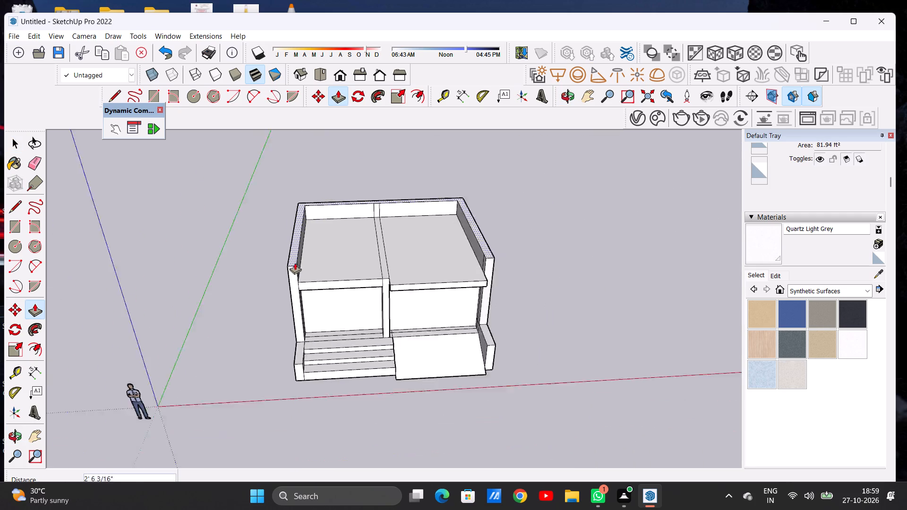
pyautogui.scroll(-2, 295, 263)
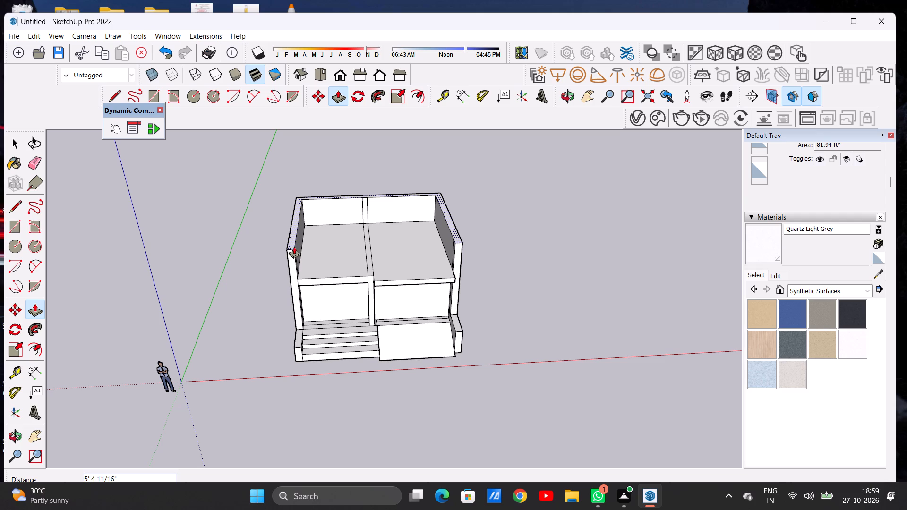
pyautogui.click(294, 249)
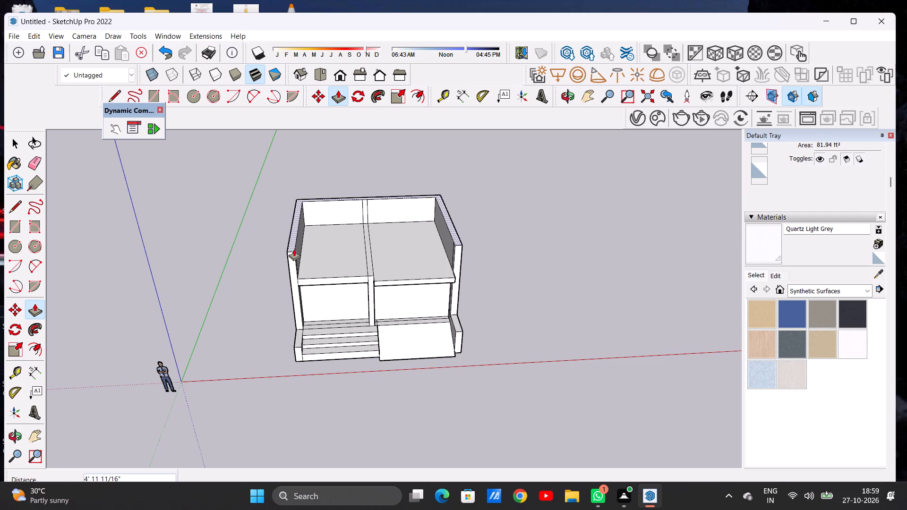
pyautogui.scroll(-5, 354, 236)
pyautogui.scroll(7, 349, 255)
pyautogui.moveTo(342, 249); pyautogui.dragTo(337, 217, button='middle')
pyautogui.scroll(3, 337, 217)
pyautogui.press('space')
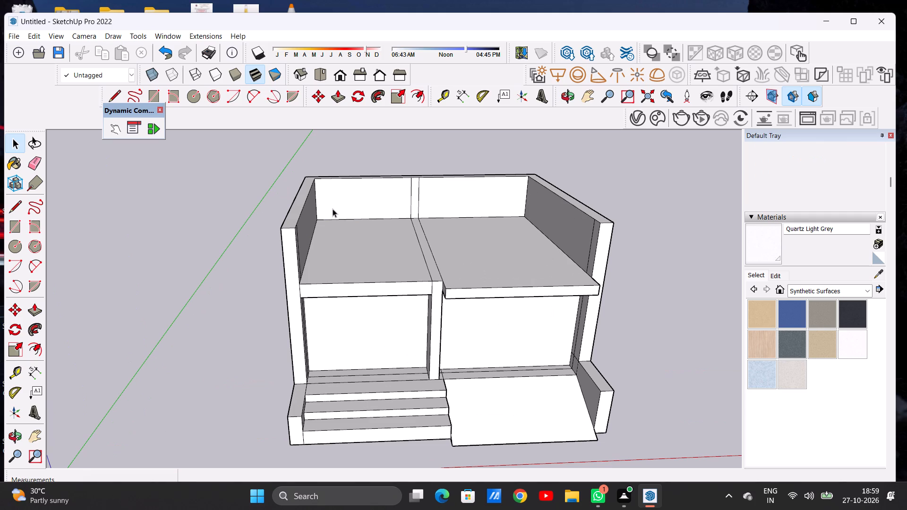
# Examine the upper walls, the roof areas, the overhang and the front steps and ramp from above and from the front.
pyautogui.scroll(4, 350, 243)
pyautogui.moveTo(368, 245); pyautogui.dragTo(369, 199, button='middle')
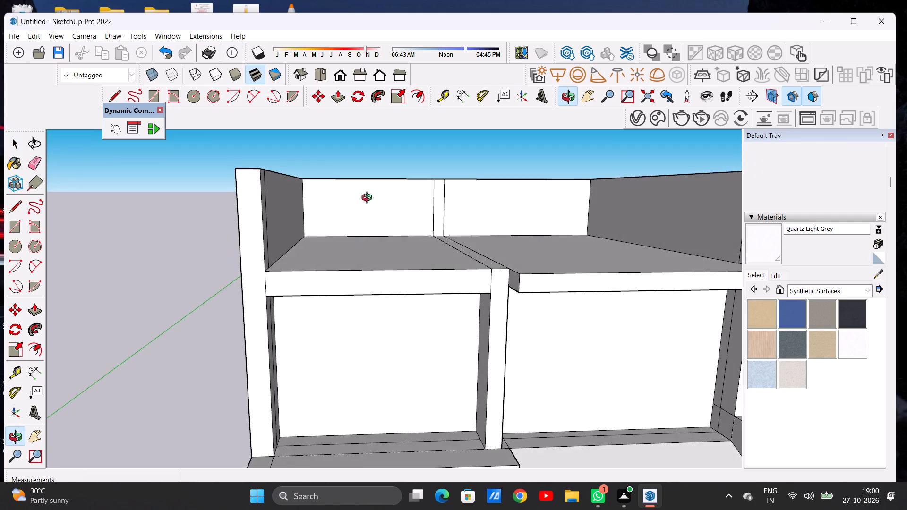
pyautogui.moveTo(369, 199); pyautogui.dragTo(363, 218, button='middle')
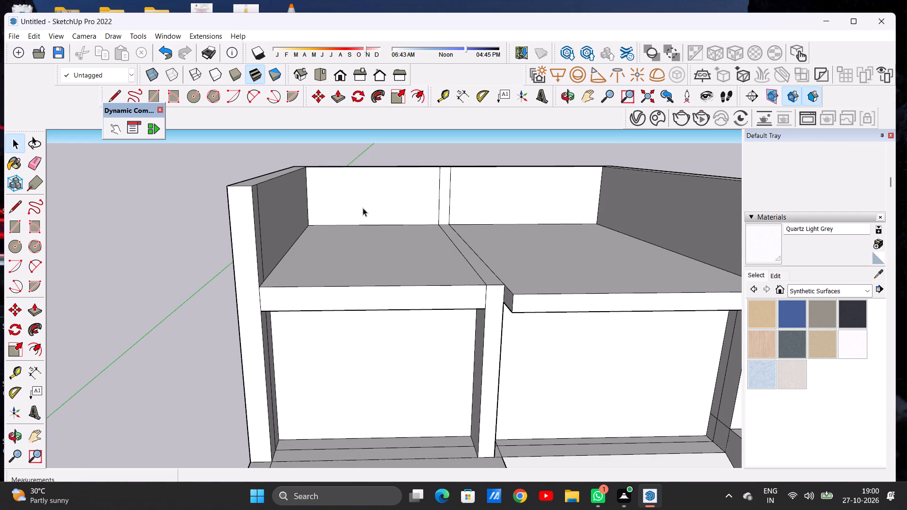
pyautogui.scroll(-9, 361, 226)
pyautogui.scroll(6, 371, 243)
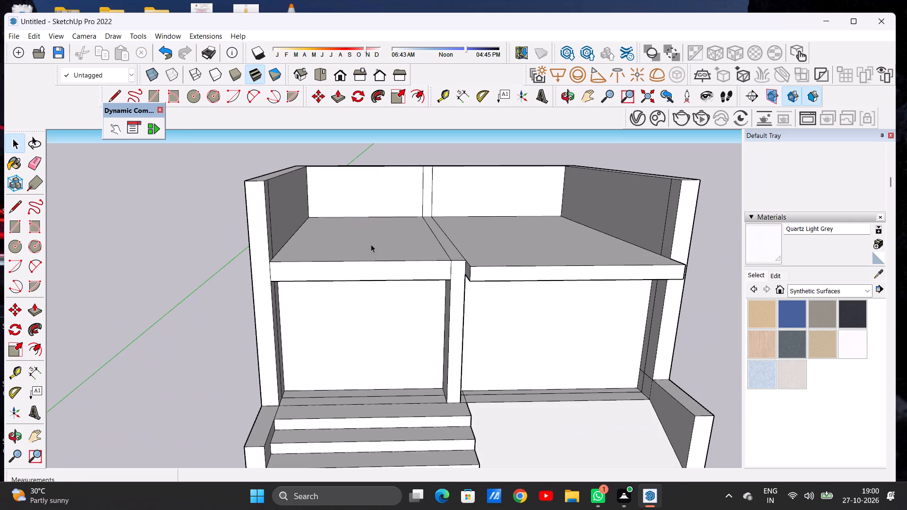
pyautogui.scroll(-3, 366, 238)
pyautogui.moveTo(388, 229); pyautogui.dragTo(390, 295, button='middle')
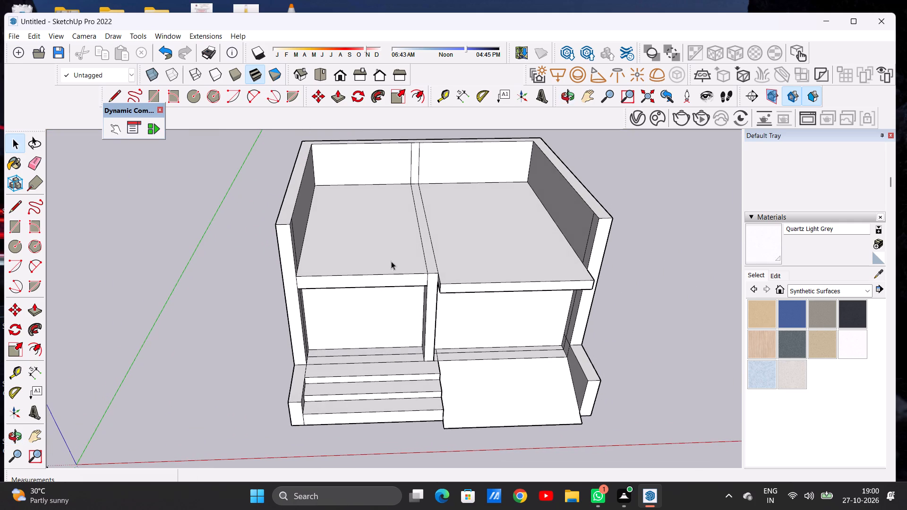
pyautogui.moveTo(388, 261); pyautogui.dragTo(371, 292, button='middle')
pyautogui.scroll(2, 381, 277)
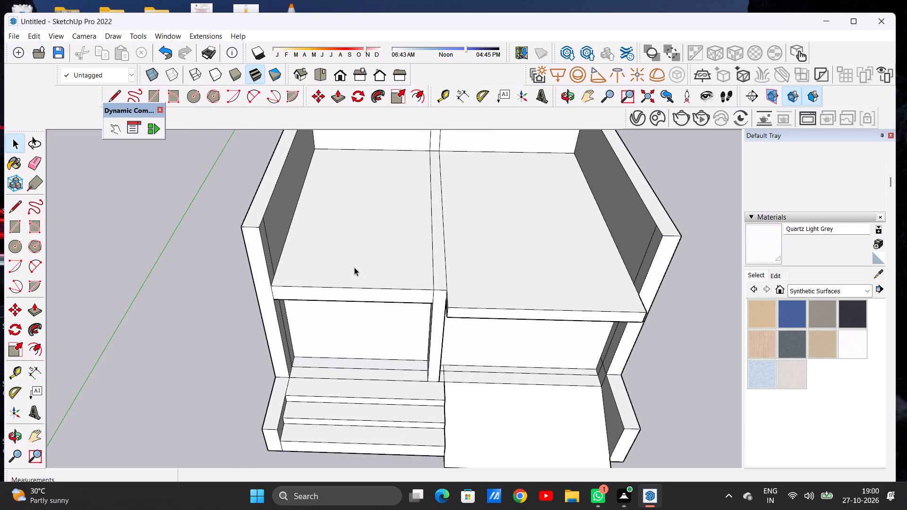
pyautogui.scroll(-5, 354, 230)
pyautogui.moveTo(368, 243); pyautogui.dragTo(371, 275, button='middle')
pyautogui.scroll(4, 376, 271)
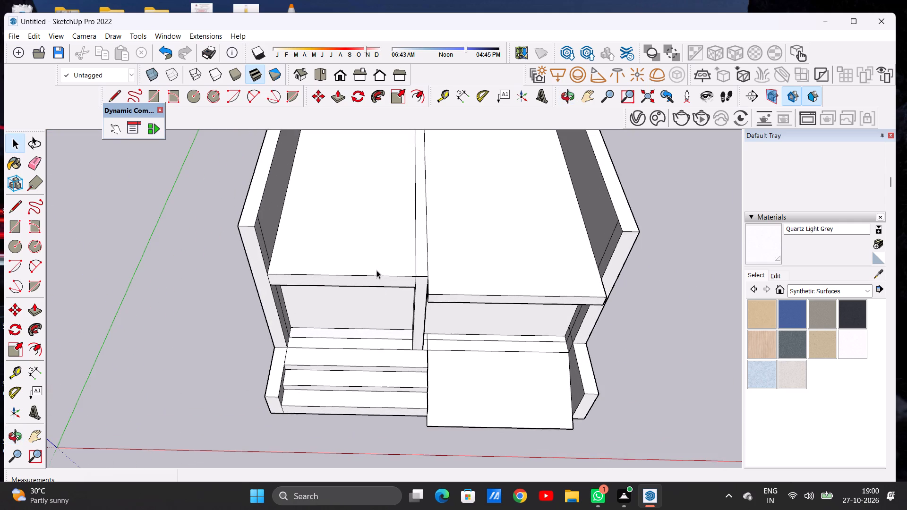
pyautogui.scroll(-2, 359, 241)
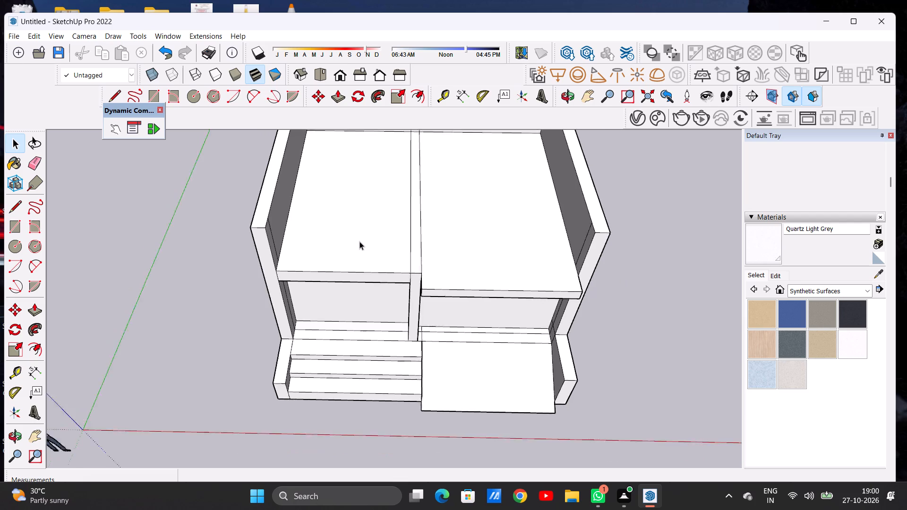
pyautogui.scroll(-2, 359, 241)
pyautogui.moveTo(368, 243); pyautogui.dragTo(365, 197, button='middle')
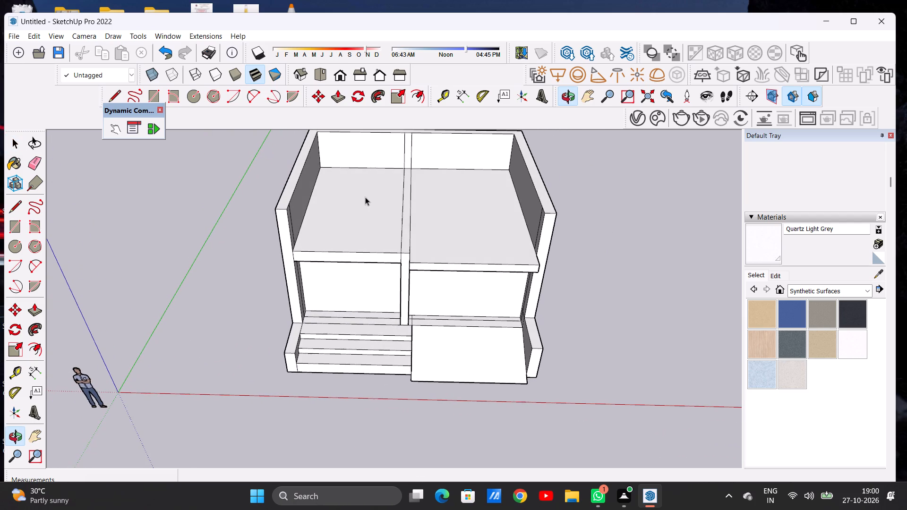
pyautogui.scroll(-4, 377, 238)
pyautogui.moveTo(378, 240); pyautogui.dragTo(390, 217, button='middle')
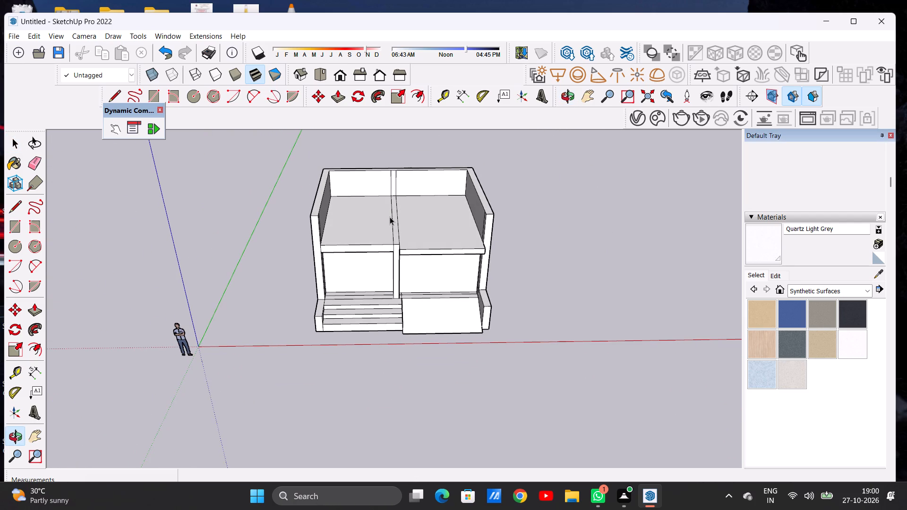
pyautogui.moveTo(397, 241); pyautogui.dragTo(385, 256, button='middle')
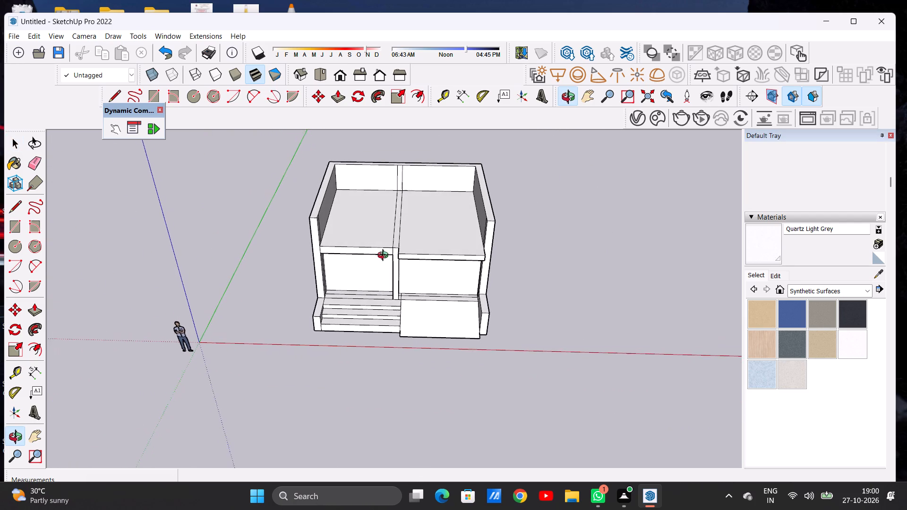
pyautogui.moveTo(385, 256); pyautogui.dragTo(389, 254, button='middle')
pyautogui.scroll(7, 390, 254)
pyautogui.scroll(-1, 391, 254)
pyautogui.scroll(3, 391, 254)
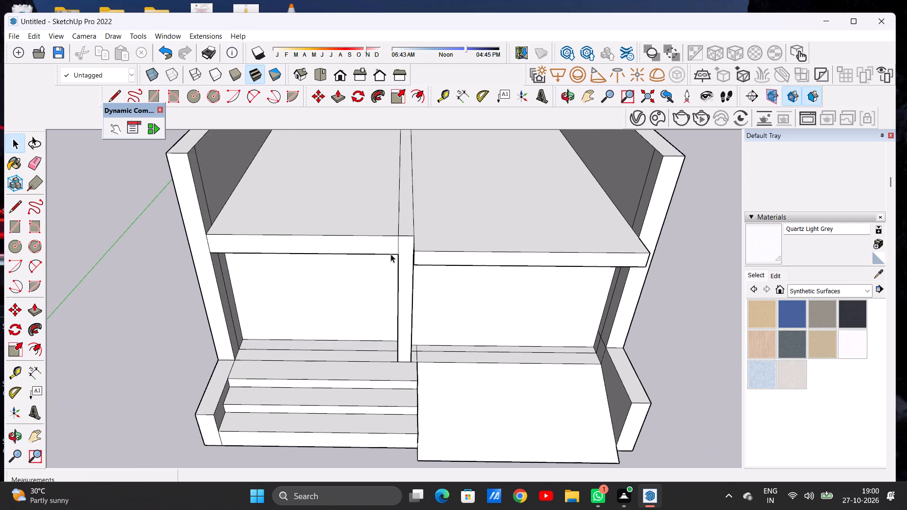
pyautogui.scroll(-4, 387, 244)
pyautogui.moveTo(376, 219); pyautogui.dragTo(377, 241, button='middle')
pyautogui.scroll(-3, 360, 246)
pyautogui.scroll(1, 360, 247)
pyautogui.scroll(-3, 361, 250)
pyautogui.moveTo(377, 229); pyautogui.dragTo(384, 211, button='middle')
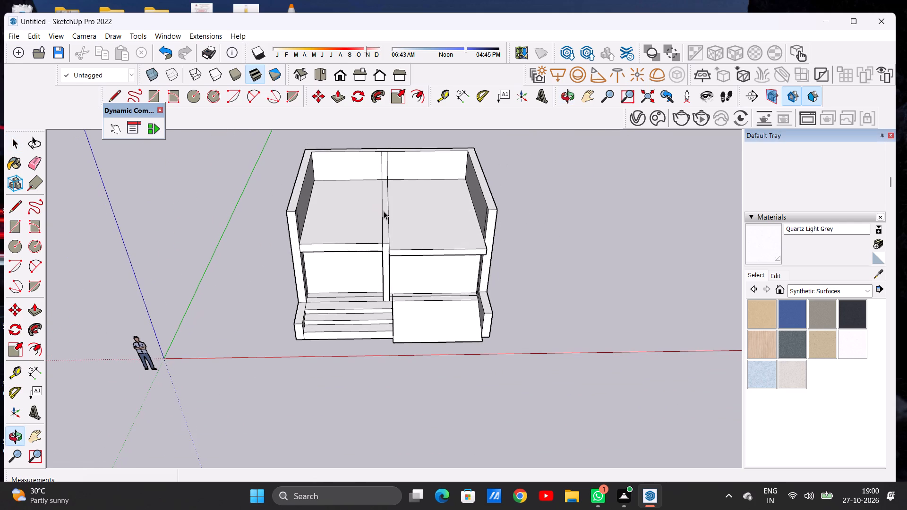
pyautogui.moveTo(383, 218); pyautogui.dragTo(342, 216, button='middle')
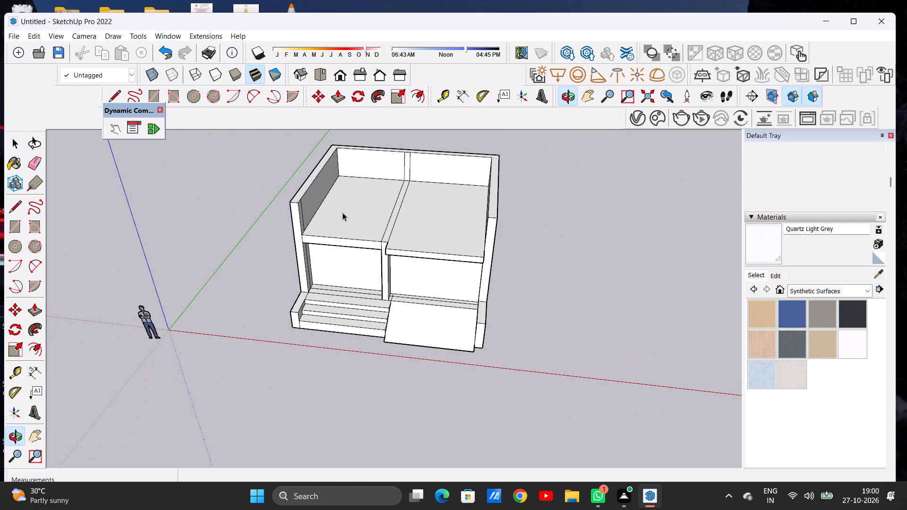
# Push/Pull the inner face of the upper back wall on the steps side forward about 16' 8" as an upper-level block.
pyautogui.press('BackSpace')
pyautogui.press('p')
pyautogui.scroll(6, 363, 166)
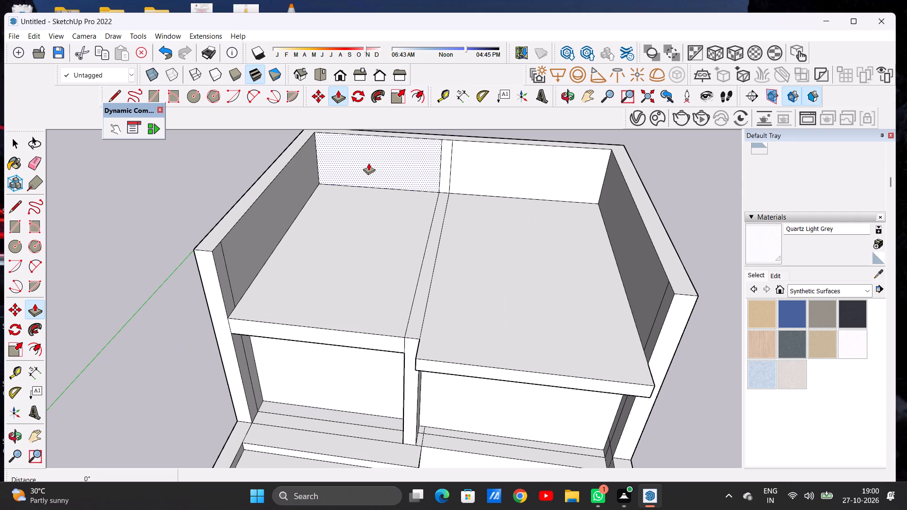
pyautogui.click(368, 163)
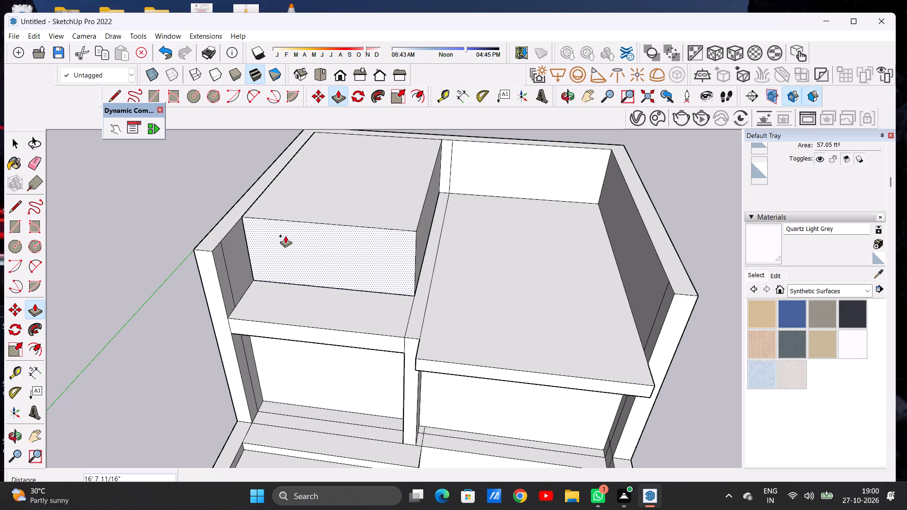
pyautogui.click(285, 236)
pyautogui.press('space')
# Examine the new upper block, the setback in front of it and the surrounding walls from above and from the front.
pyautogui.scroll(-6, 334, 245)
pyautogui.moveTo(305, 258); pyautogui.dragTo(362, 195, button='middle')
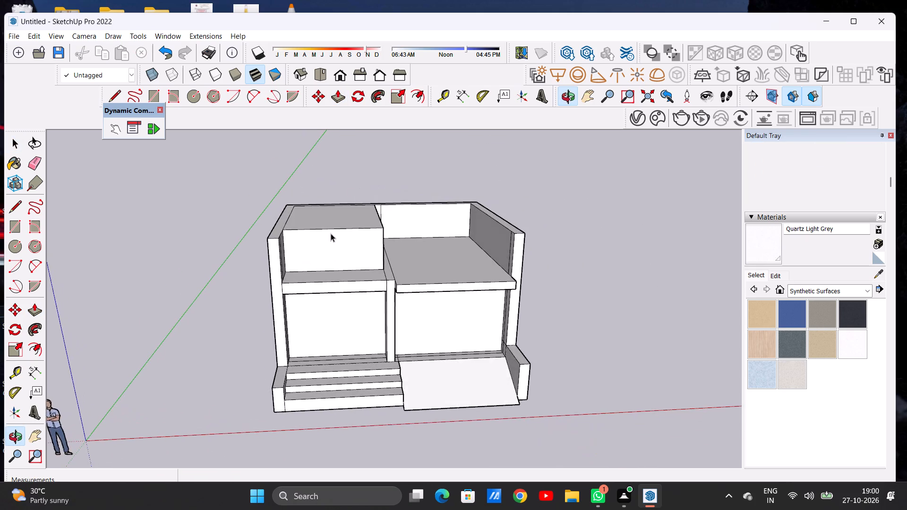
pyautogui.scroll(5, 320, 248)
pyautogui.moveTo(342, 249); pyautogui.dragTo(322, 283, button='middle')
pyautogui.scroll(-2, 324, 271)
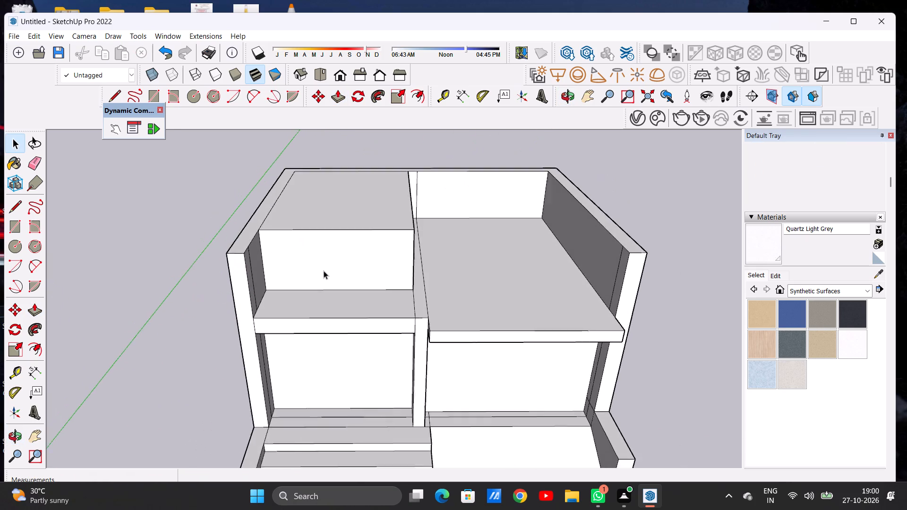
pyautogui.scroll(-3, 324, 271)
pyautogui.moveTo(367, 283); pyautogui.dragTo(371, 264, button='middle')
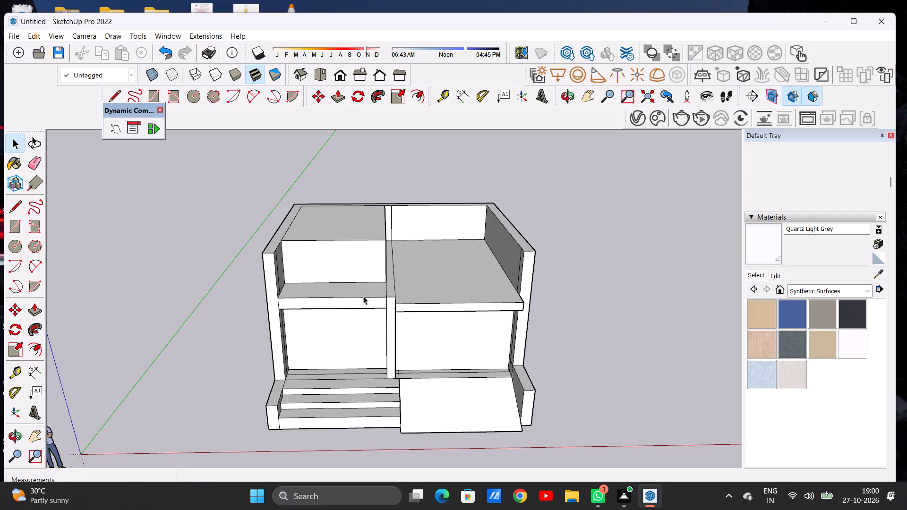
pyautogui.moveTo(363, 296); pyautogui.dragTo(365, 256, button='middle')
pyautogui.scroll(2, 369, 272)
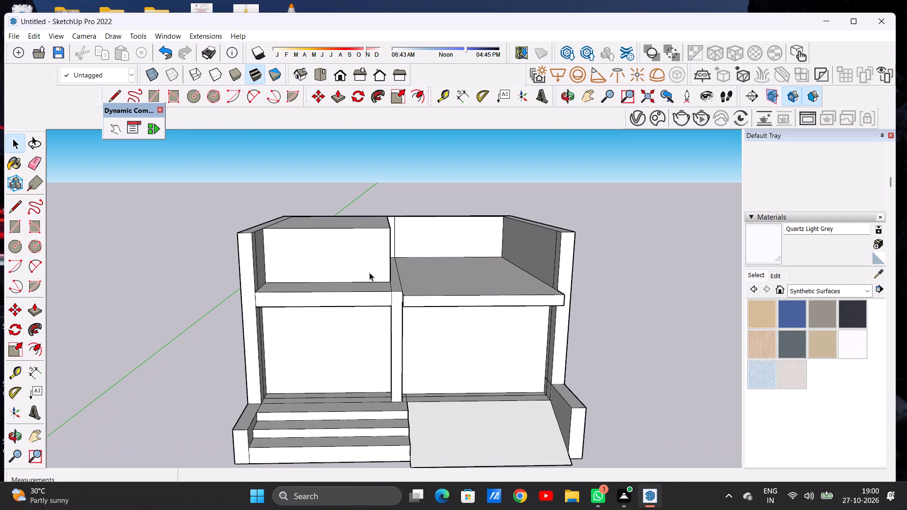
pyautogui.scroll(-4, 371, 265)
pyautogui.middleClick(383, 289)
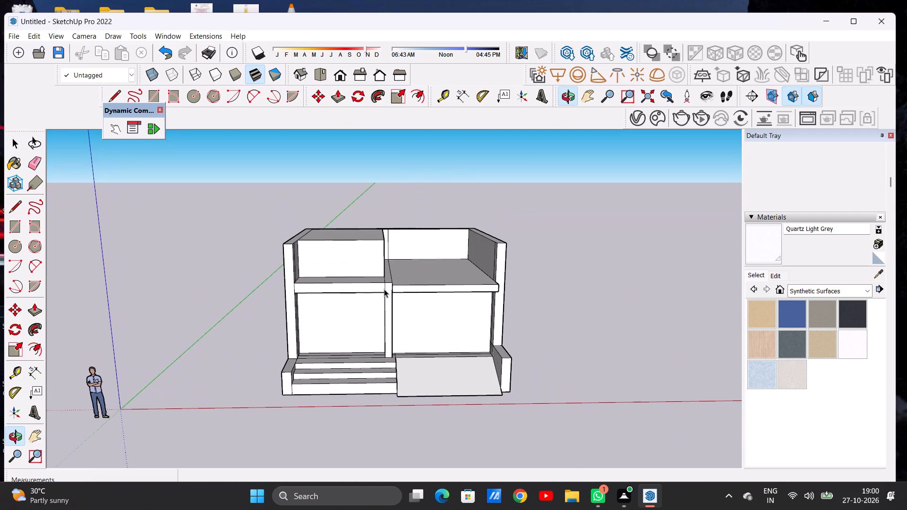
pyautogui.scroll(4, 373, 270)
pyautogui.moveTo(370, 245); pyautogui.dragTo(365, 294, button='middle')
pyautogui.scroll(-3, 363, 266)
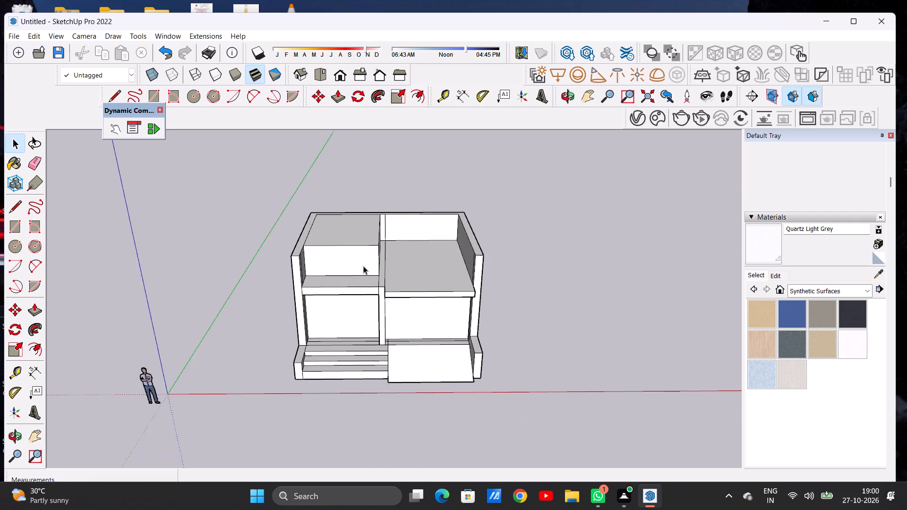
pyautogui.scroll(-6, 363, 266)
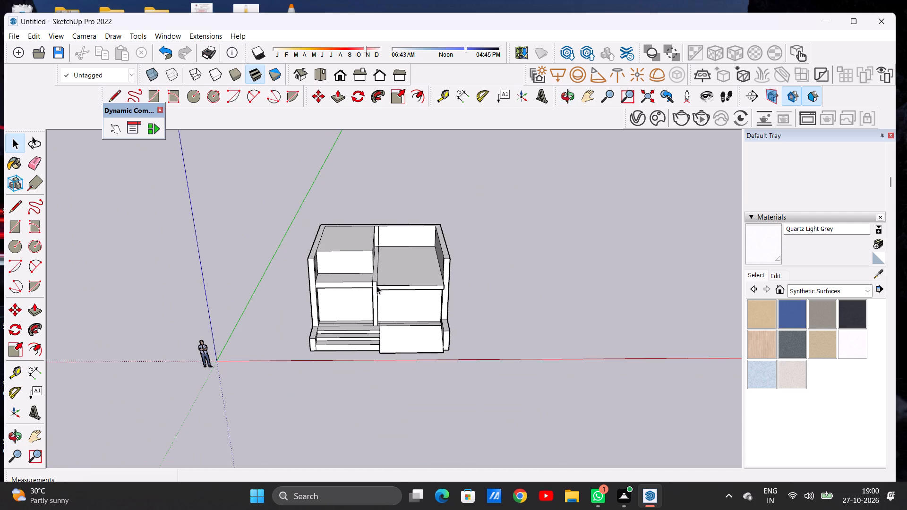
pyautogui.scroll(-2, 373, 289)
pyautogui.moveTo(368, 284); pyautogui.dragTo(367, 236, button='middle')
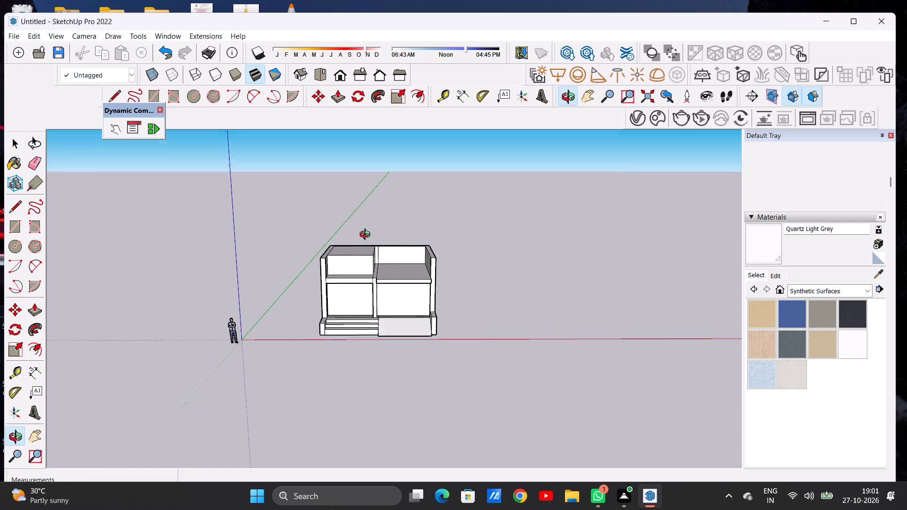
pyautogui.moveTo(367, 236); pyautogui.dragTo(366, 227, button='middle')
pyautogui.scroll(5, 361, 240)
pyautogui.moveTo(363, 257); pyautogui.dragTo(366, 235, button='middle')
pyautogui.scroll(2, 362, 243)
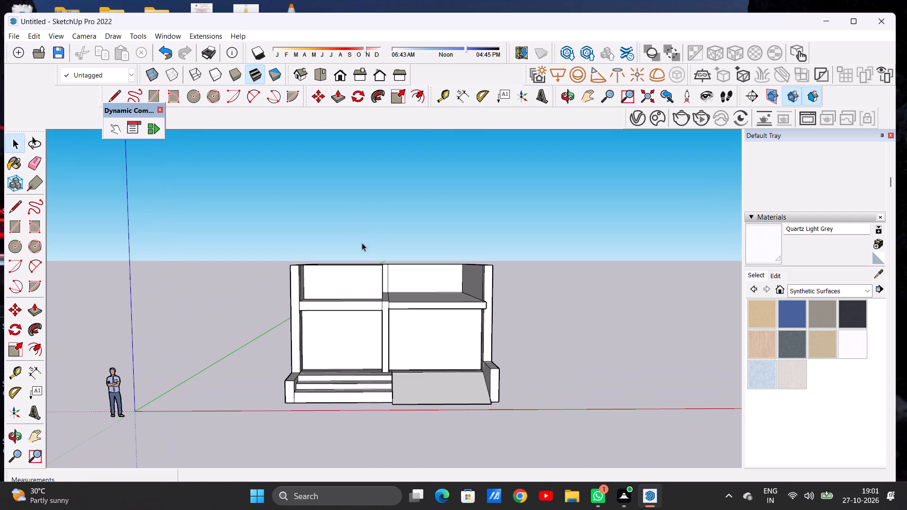
# Push/Pull the top face of the upper block on the steps side down about 1' 1".
pyautogui.press('p')
pyautogui.moveTo(347, 242); pyautogui.dragTo(340, 312, button='middle')
pyautogui.scroll(2, 339, 265)
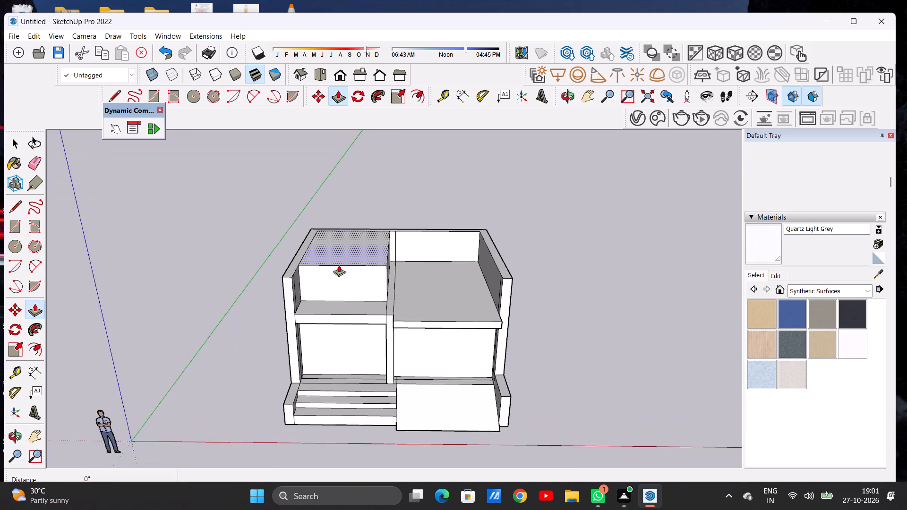
pyautogui.scroll(2, 339, 265)
pyautogui.click(340, 256)
pyautogui.click(342, 267)
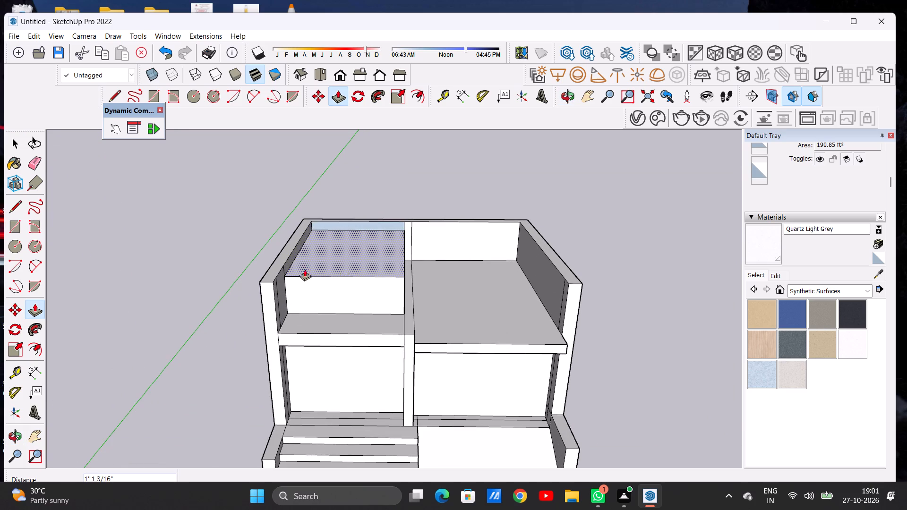
# Push/Pull the U-shaped top of the upper walls down about 1' 1", flush with the block's top.
pyautogui.scroll(7, 276, 277)
pyautogui.click(273, 272)
pyautogui.click(297, 276)
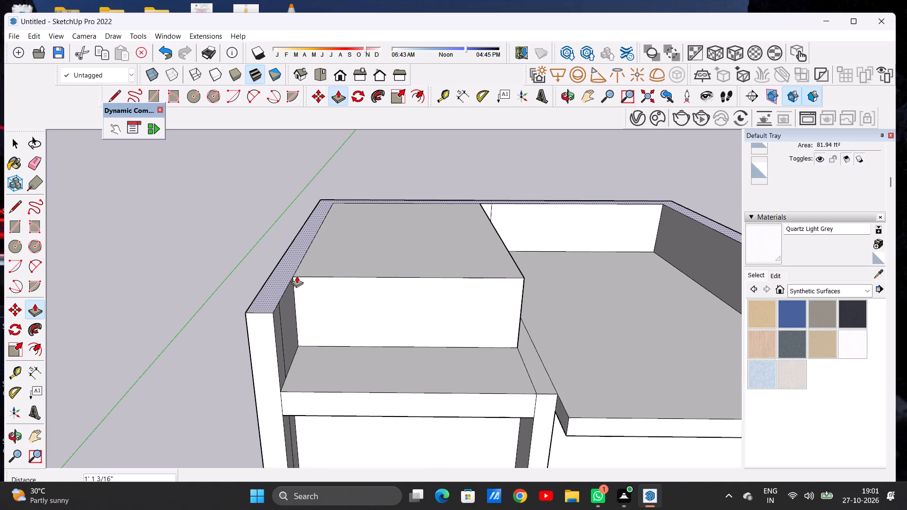
pyautogui.press('space')
# Examine the lowered upper walls, the block and the open roof area from the front, the side and above.
pyautogui.scroll(-4, 334, 281)
pyautogui.scroll(1, 341, 290)
pyautogui.scroll(-7, 343, 291)
pyautogui.moveTo(374, 296); pyautogui.dragTo(379, 238, button='middle')
pyautogui.scroll(5, 436, 258)
pyautogui.moveTo(435, 279); pyautogui.dragTo(431, 268, button='middle')
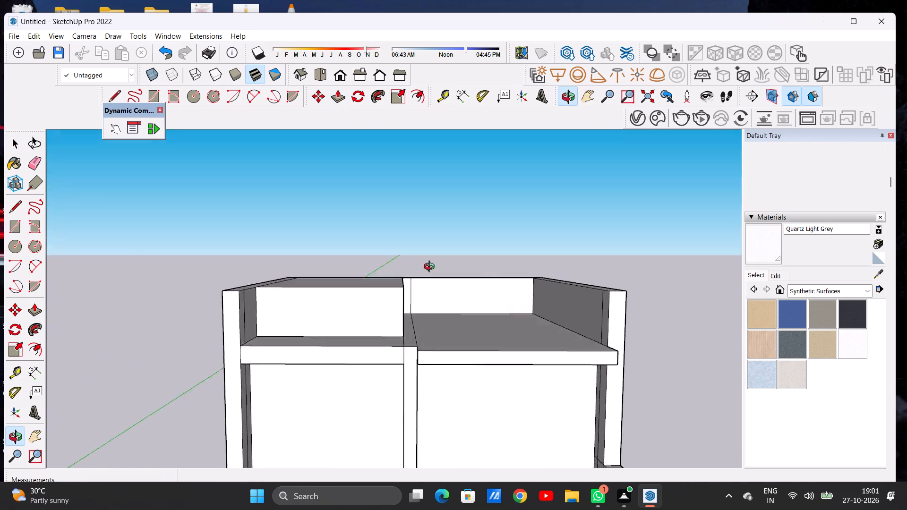
pyautogui.moveTo(431, 268); pyautogui.dragTo(422, 310, button='middle')
pyautogui.scroll(1, 422, 308)
pyautogui.scroll(-8, 426, 280)
pyautogui.moveTo(433, 276); pyautogui.dragTo(246, 397, button='middle')
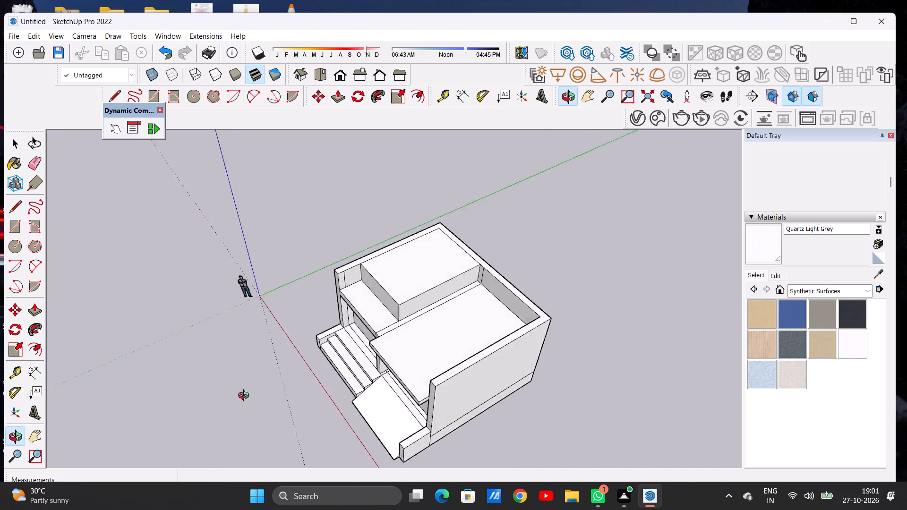
pyautogui.moveTo(246, 397); pyautogui.dragTo(441, 363, button='middle')
pyautogui.scroll(7, 441, 362)
pyautogui.scroll(-9, 440, 307)
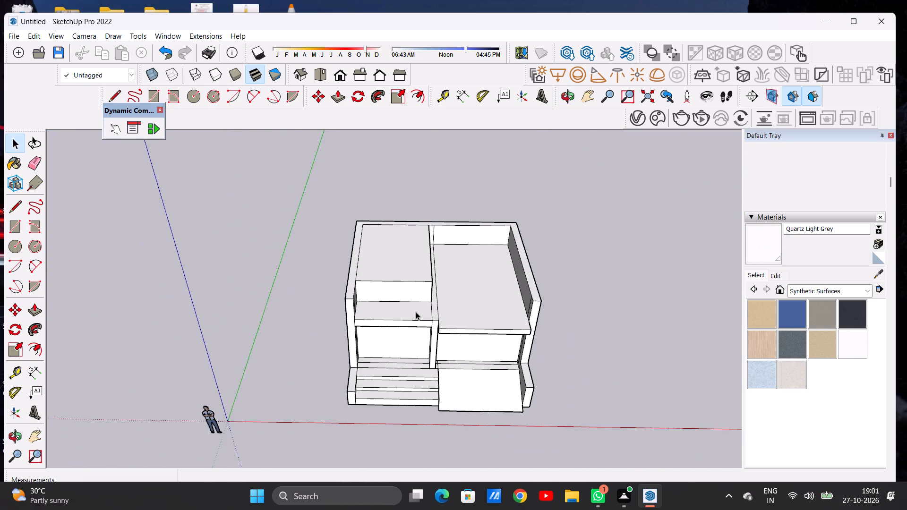
pyautogui.moveTo(408, 326); pyautogui.dragTo(389, 250, button='middle')
pyautogui.scroll(10, 381, 267)
pyautogui.moveTo(380, 297); pyautogui.dragTo(411, 247, button='middle')
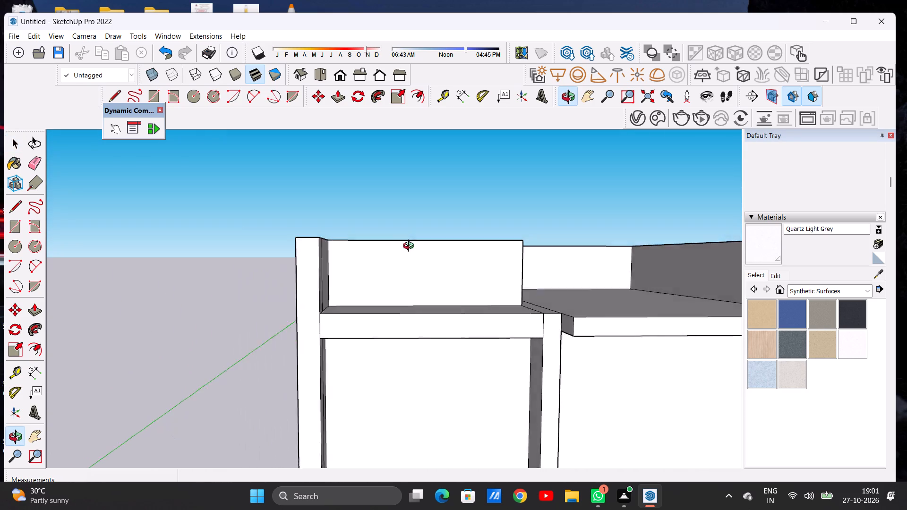
pyautogui.moveTo(411, 247); pyautogui.dragTo(374, 253, button='middle')
pyautogui.scroll(-8, 396, 289)
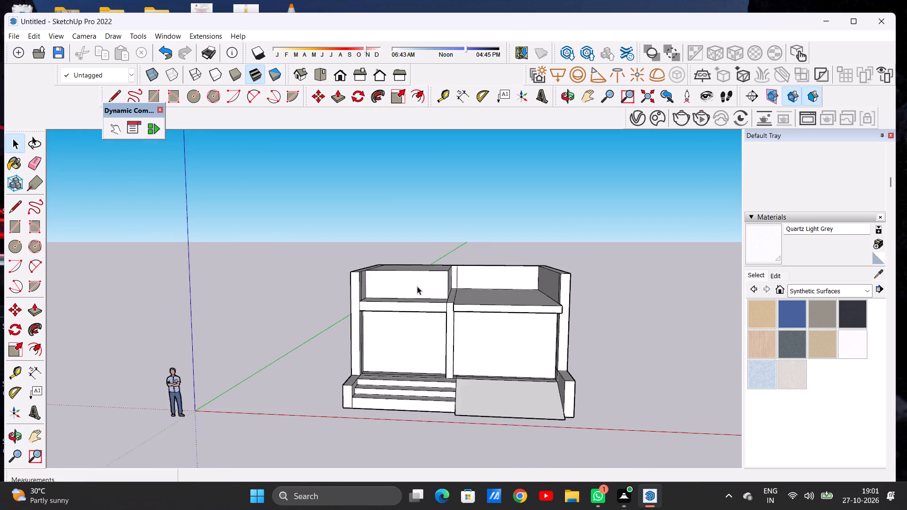
pyautogui.scroll(-5, 417, 286)
pyautogui.scroll(1, 453, 279)
pyautogui.scroll(-1, 453, 279)
pyautogui.scroll(3, 453, 279)
pyautogui.moveTo(417, 263); pyautogui.dragTo(440, 332, button='middle')
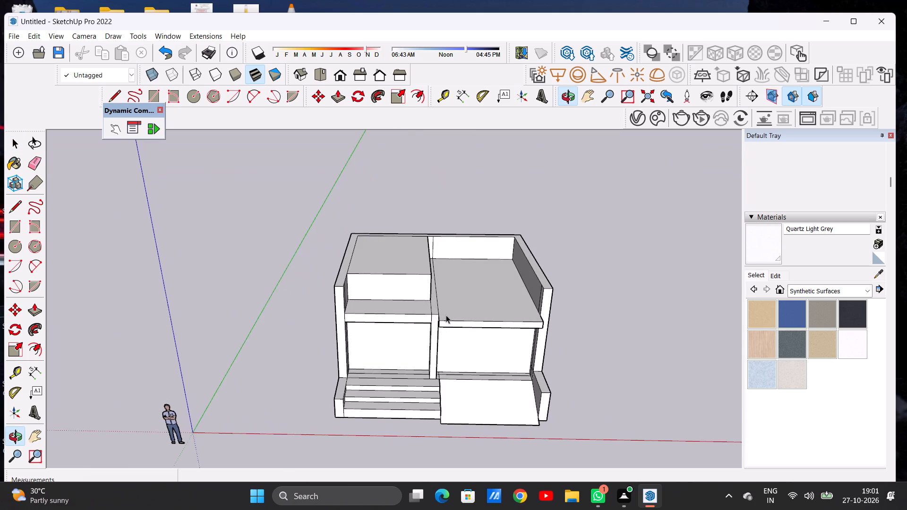
pyautogui.scroll(7, 446, 315)
pyautogui.moveTo(441, 298); pyautogui.dragTo(434, 326, button='middle')
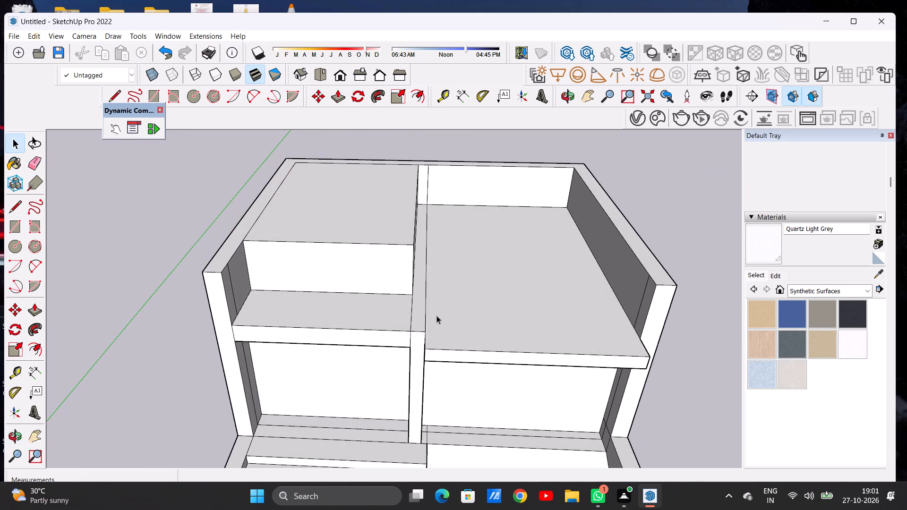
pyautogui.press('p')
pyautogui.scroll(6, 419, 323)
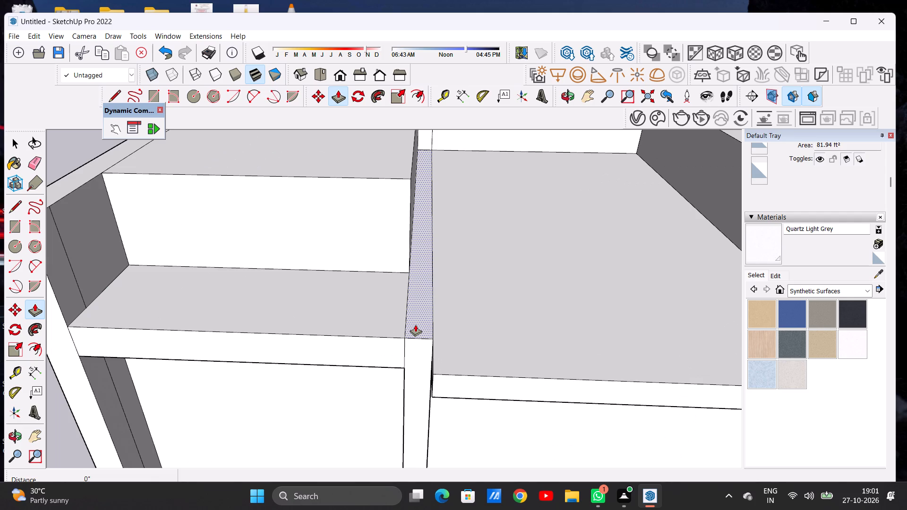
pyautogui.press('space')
# Examine the upper walls, setback block, dividing strip and roof slab from the front and from above.
pyautogui.scroll(-2, 415, 322)
pyautogui.scroll(1, 415, 321)
pyautogui.scroll(-5, 415, 321)
pyautogui.moveTo(439, 294); pyautogui.dragTo(438, 250, button='middle')
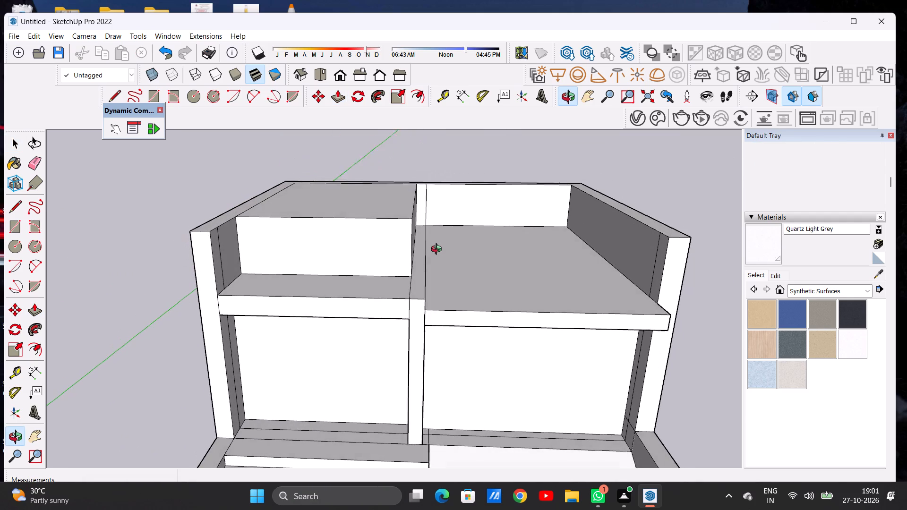
pyautogui.moveTo(438, 250); pyautogui.dragTo(438, 252, button='middle')
pyautogui.scroll(-6, 398, 281)
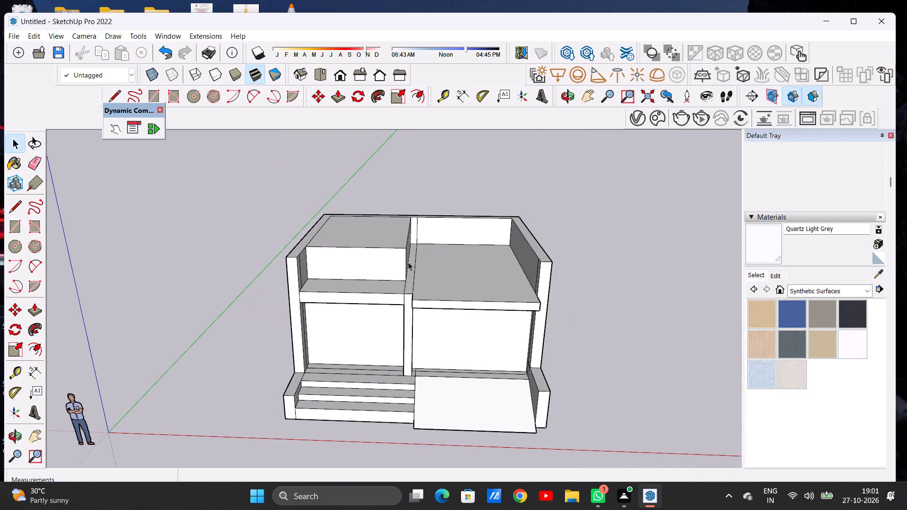
pyautogui.scroll(-3, 408, 262)
pyautogui.moveTo(400, 268); pyautogui.dragTo(417, 258, button='middle')
pyautogui.scroll(-3, 376, 284)
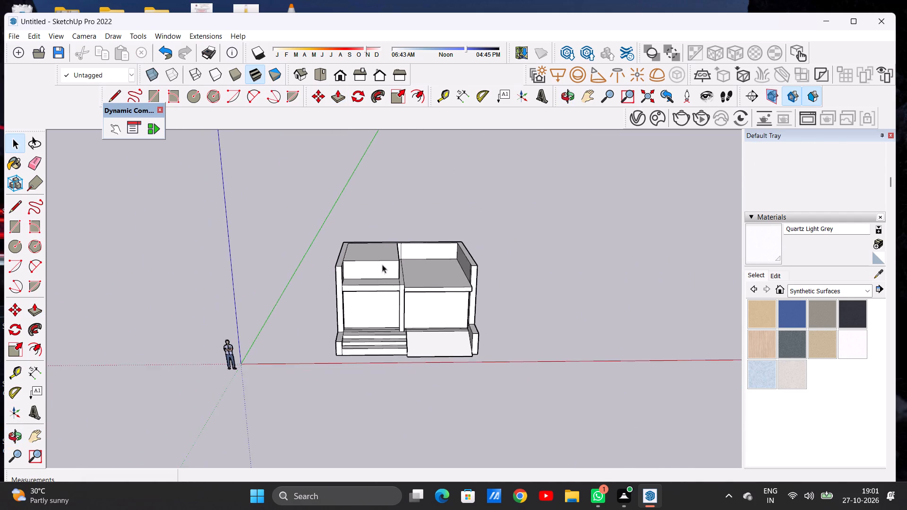
pyautogui.scroll(5, 383, 259)
pyautogui.moveTo(390, 269); pyautogui.dragTo(394, 233, button='middle')
pyautogui.scroll(1, 394, 233)
pyautogui.scroll(-3, 376, 269)
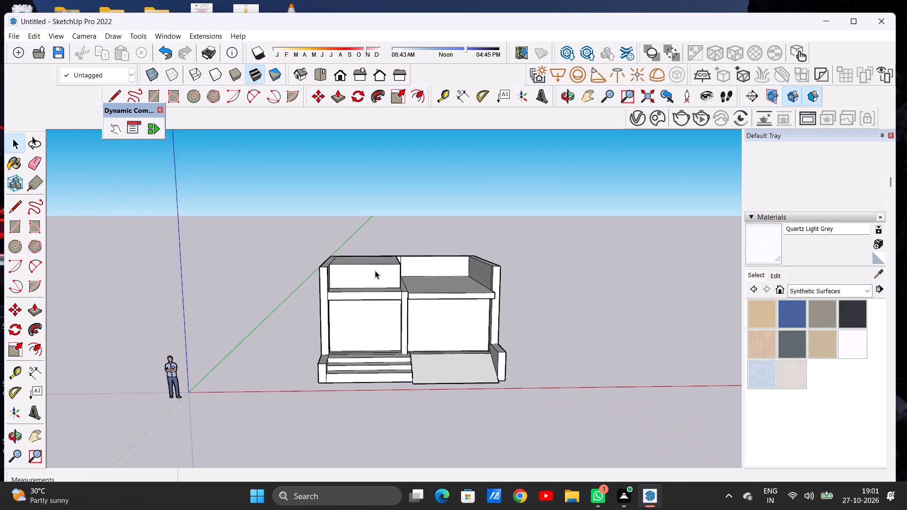
pyautogui.scroll(-2, 375, 271)
pyautogui.moveTo(392, 273); pyautogui.dragTo(384, 249, button='middle')
pyautogui.scroll(4, 436, 280)
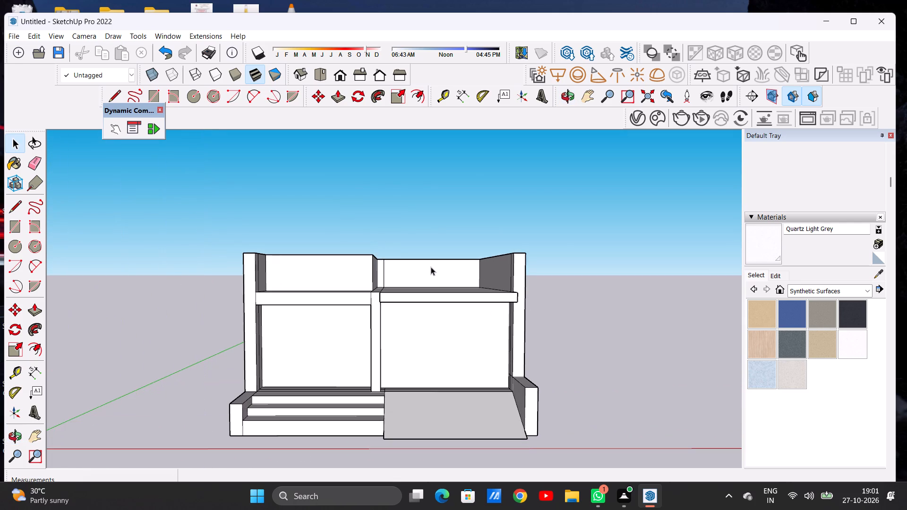
pyautogui.moveTo(425, 263); pyautogui.dragTo(419, 322, button='middle')
pyautogui.scroll(-6, 445, 287)
pyautogui.moveTo(450, 282); pyautogui.dragTo(445, 339, button='middle')
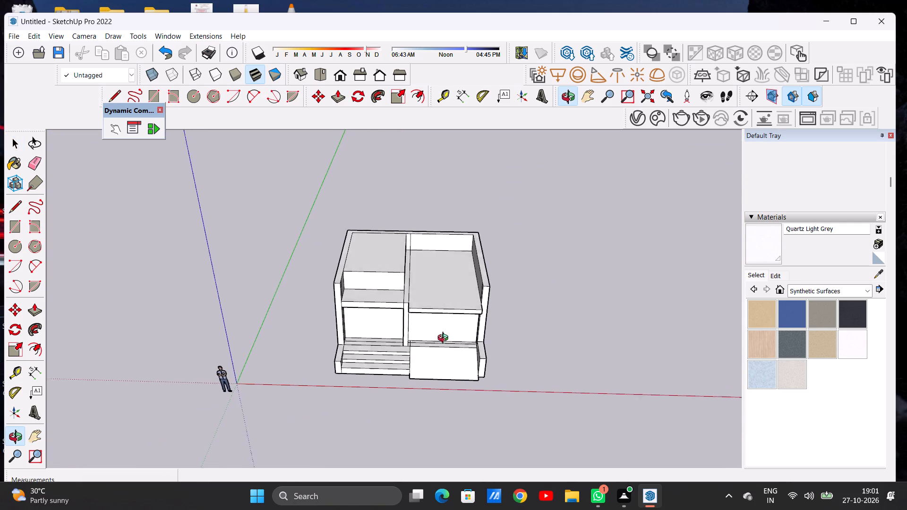
pyautogui.moveTo(445, 339); pyautogui.dragTo(441, 348, button='middle')
pyautogui.scroll(2, 448, 306)
pyautogui.scroll(-1, 448, 306)
pyautogui.scroll(1, 448, 306)
pyautogui.moveTo(449, 291); pyautogui.dragTo(448, 323, button='middle')
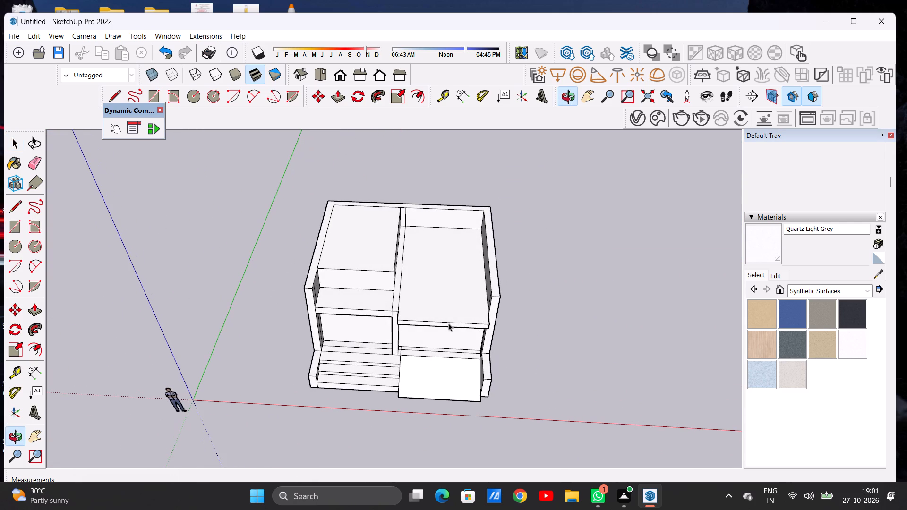
# Draw a line about 13' 3" across the ramp-side roof slab, from the dividing strip's front corner to the side wall.
pyautogui.press('l')
pyautogui.moveTo(433, 305); pyautogui.dragTo(443, 340, button='middle')
pyautogui.scroll(5, 412, 322)
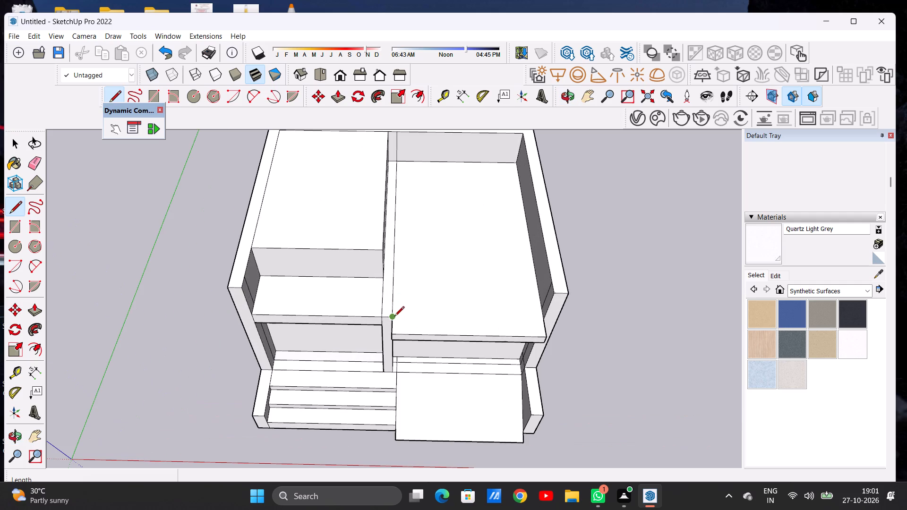
pyautogui.click(394, 316)
pyautogui.scroll(5, 541, 320)
pyautogui.click(545, 317)
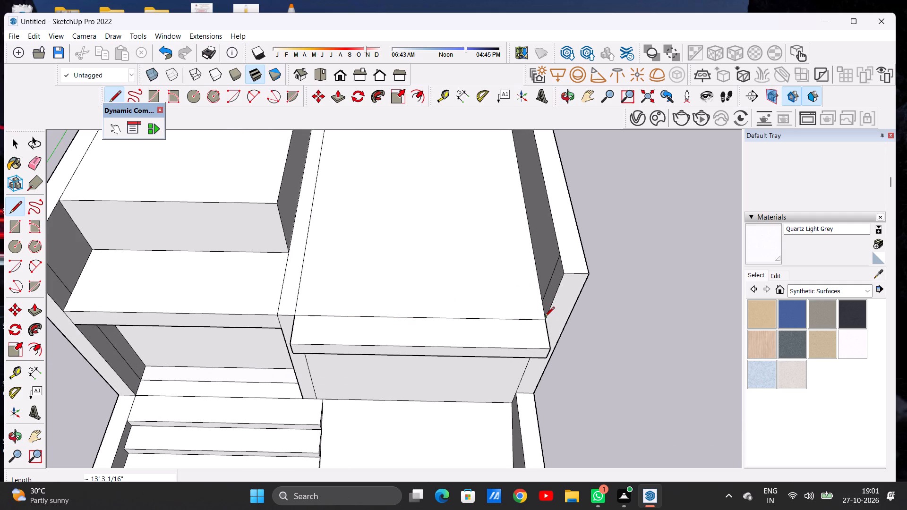
pyautogui.press('space')
# Delete the face covering the recessed opening beneath the ramp-side roof overhang.
pyautogui.click(473, 383)
pyautogui.press('Delete')
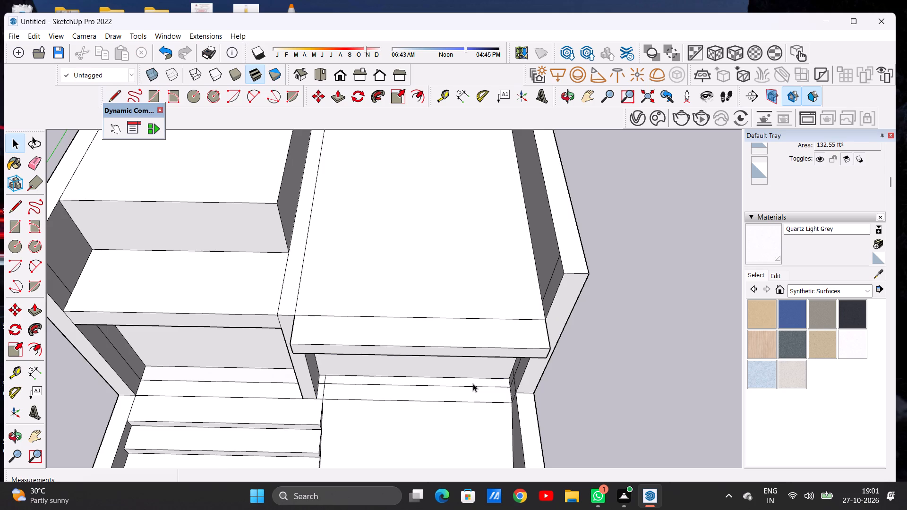
# Examine the ramp-side overhang, the uncovered recess and the dividing strip from above, the front and the side.
pyautogui.scroll(-4, 461, 373)
pyautogui.moveTo(444, 378); pyautogui.dragTo(445, 412, button='middle')
pyautogui.scroll(1, 444, 359)
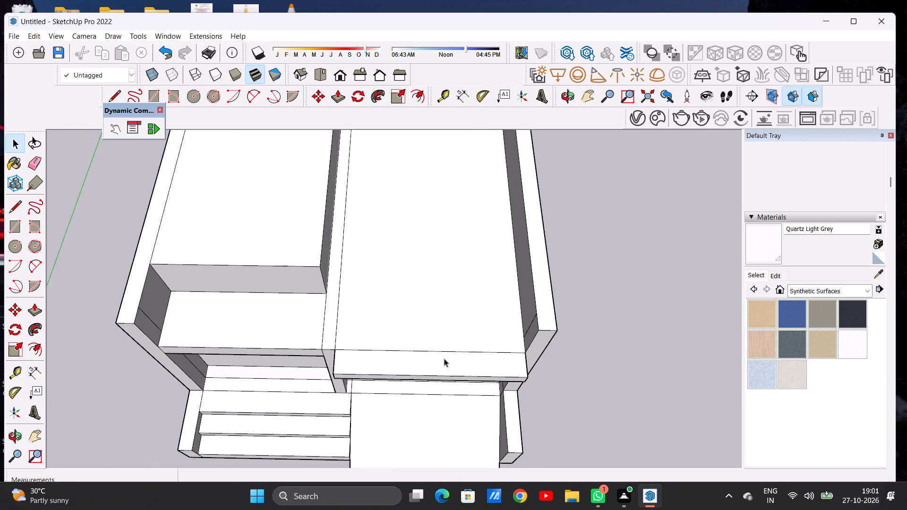
pyautogui.scroll(1, 444, 358)
pyautogui.middleClick(445, 394)
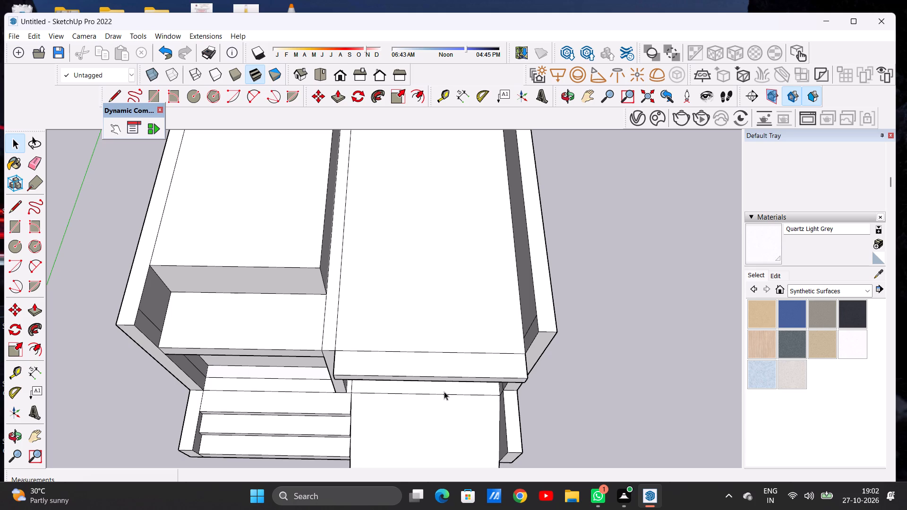
pyautogui.scroll(-6, 460, 361)
pyautogui.moveTo(501, 371); pyautogui.dragTo(495, 274, button='middle')
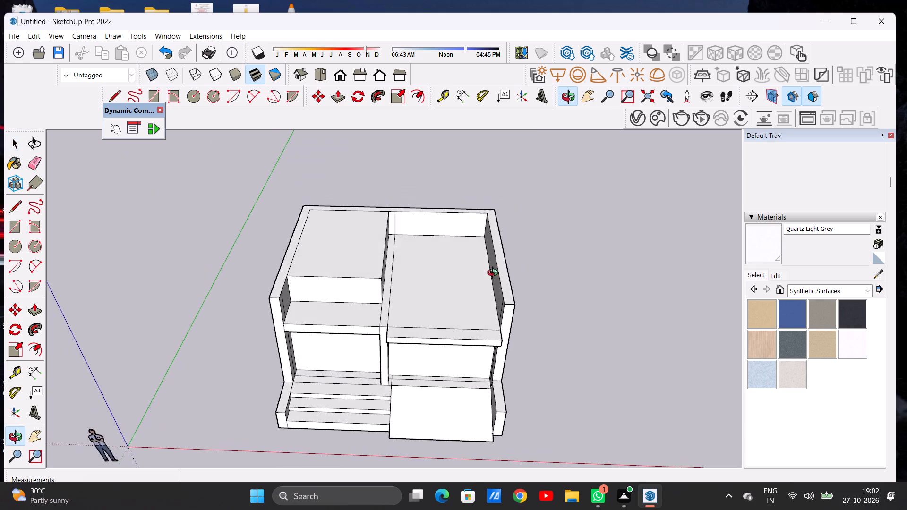
pyautogui.moveTo(495, 274); pyautogui.dragTo(495, 272, button='middle')
pyautogui.scroll(3, 515, 334)
pyautogui.moveTo(510, 348); pyautogui.dragTo(419, 318, button='middle')
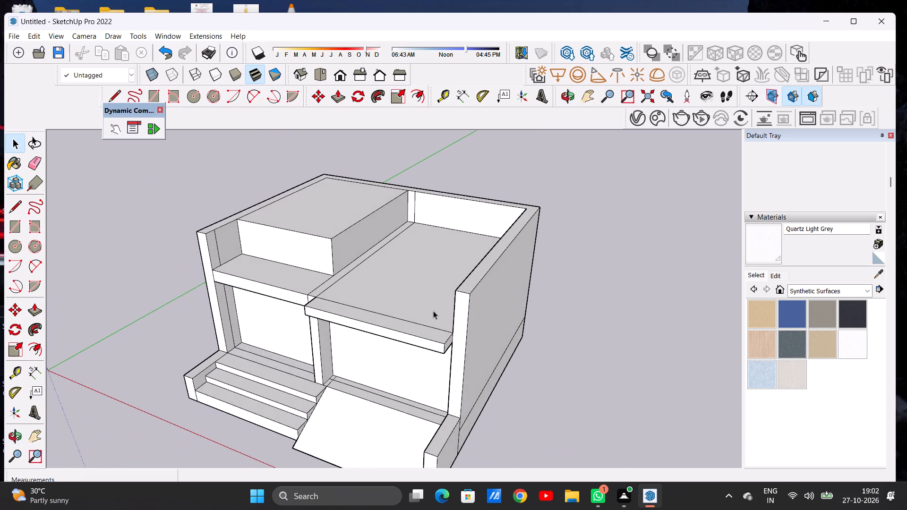
pyautogui.scroll(-4, 445, 308)
pyautogui.scroll(5, 450, 339)
pyautogui.moveTo(446, 340); pyautogui.dragTo(470, 365, button='middle')
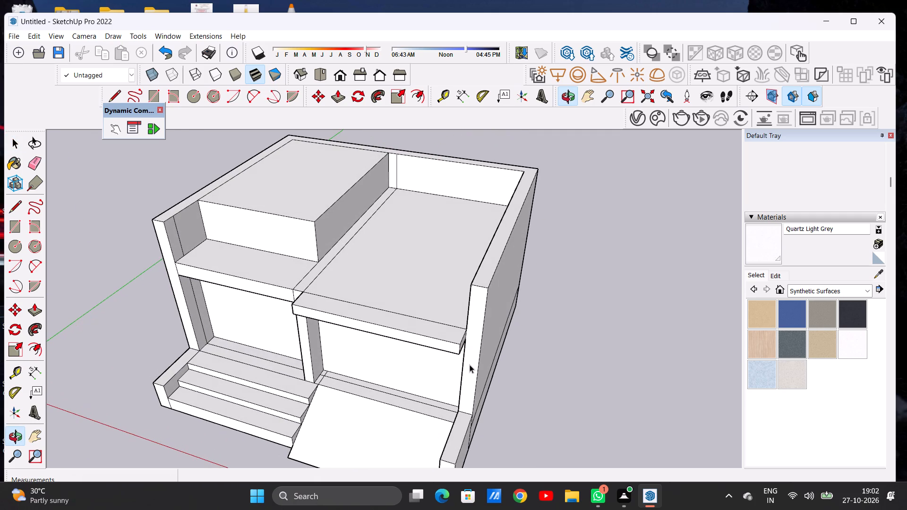
pyautogui.middleClick(470, 365)
pyautogui.moveTo(381, 325); pyautogui.dragTo(466, 373, button='middle')
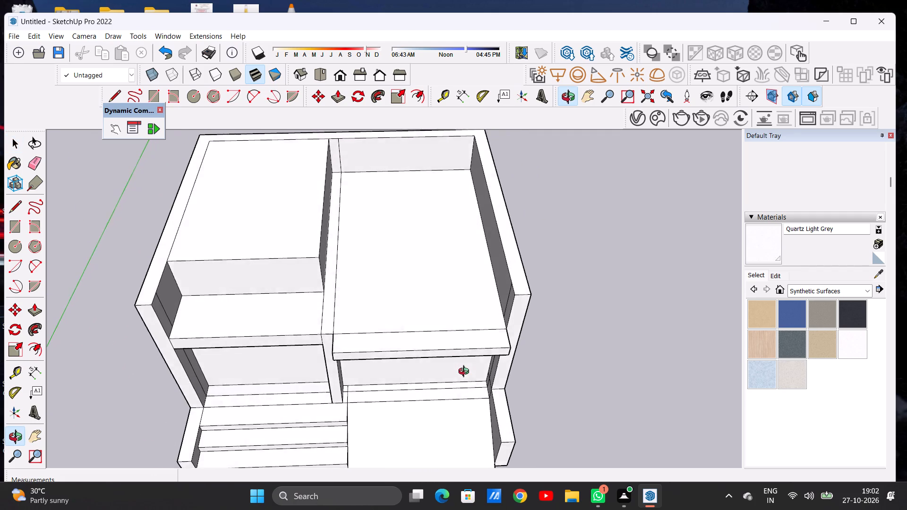
pyautogui.moveTo(466, 373); pyautogui.dragTo(463, 379, button='middle')
pyautogui.scroll(2, 449, 330)
pyautogui.scroll(-3, 451, 330)
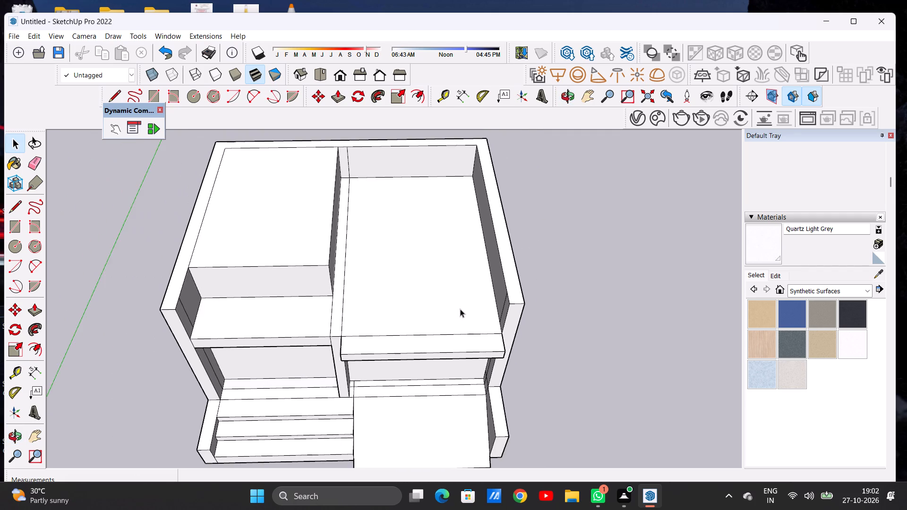
pyautogui.moveTo(460, 309); pyautogui.dragTo(450, 323, button='middle')
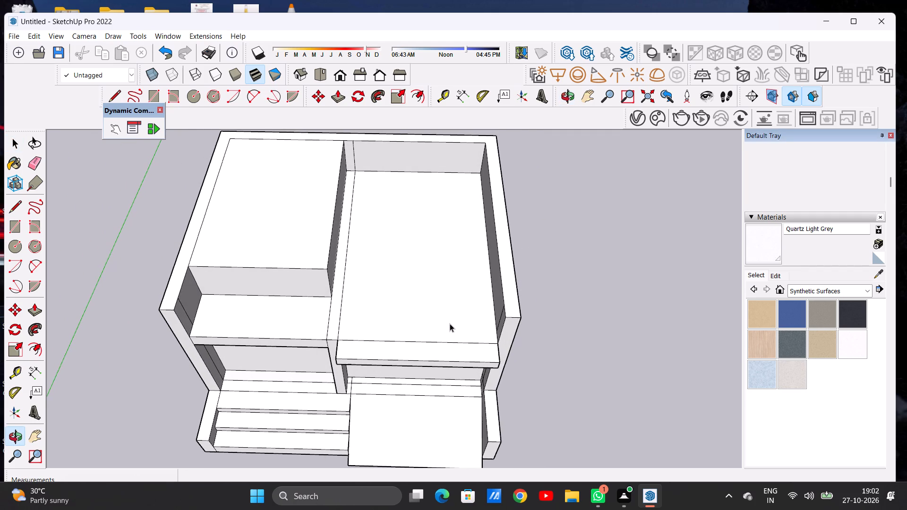
pyautogui.scroll(-4, 452, 323)
pyautogui.scroll(4, 375, 313)
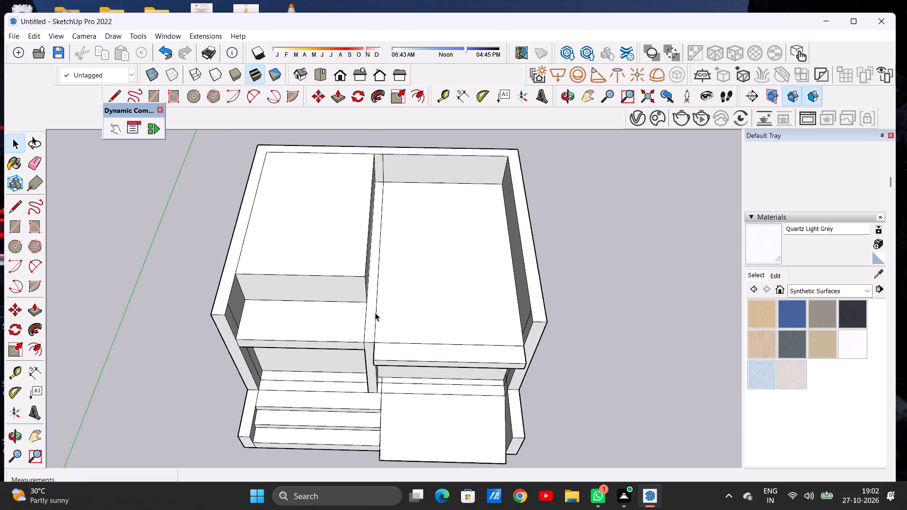
pyautogui.scroll(3, 375, 313)
# Draw a line about 11" across the dividing strip, in line with the front base of the setback block.
pyautogui.press('l')
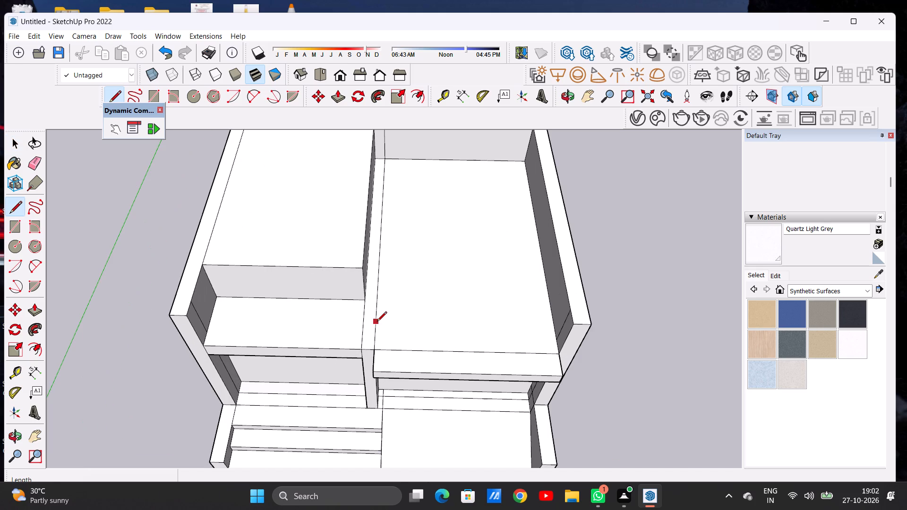
pyautogui.scroll(4, 387, 333)
pyautogui.click(355, 282)
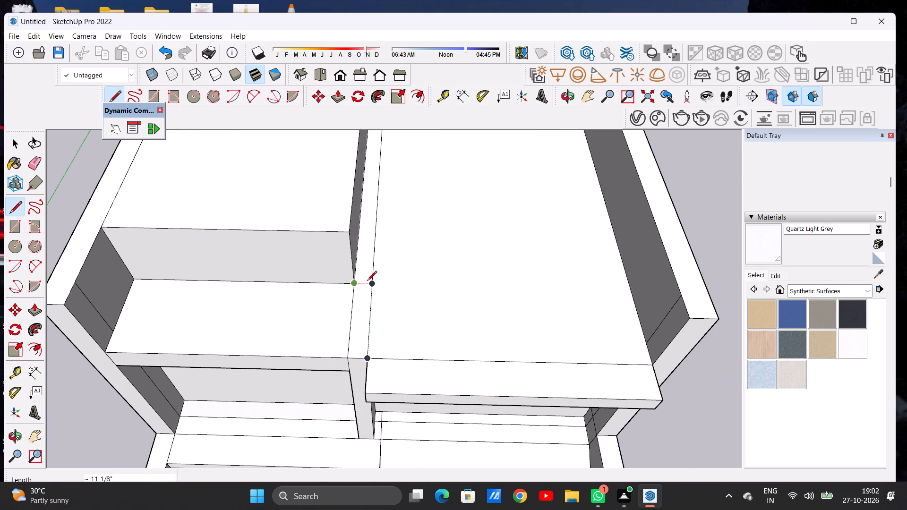
pyautogui.click(370, 282)
pyautogui.press('space')
# Examine the dividing strip and its junction with the setback block and roof slab from the front and above.
pyautogui.scroll(-8, 368, 314)
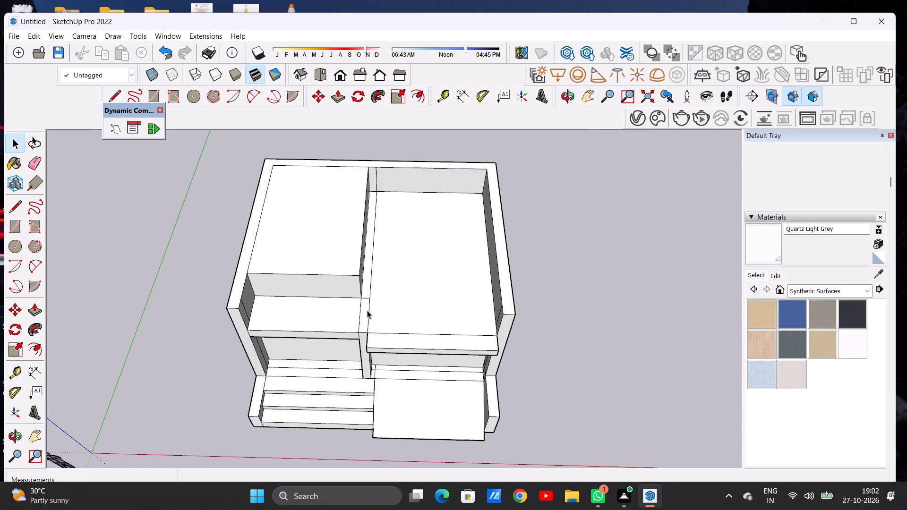
pyautogui.moveTo(381, 323); pyautogui.dragTo(380, 190, button='middle')
pyautogui.middleClick(380, 190)
pyautogui.moveTo(380, 190); pyautogui.dragTo(389, 210, button='middle')
pyautogui.scroll(-9, 391, 212)
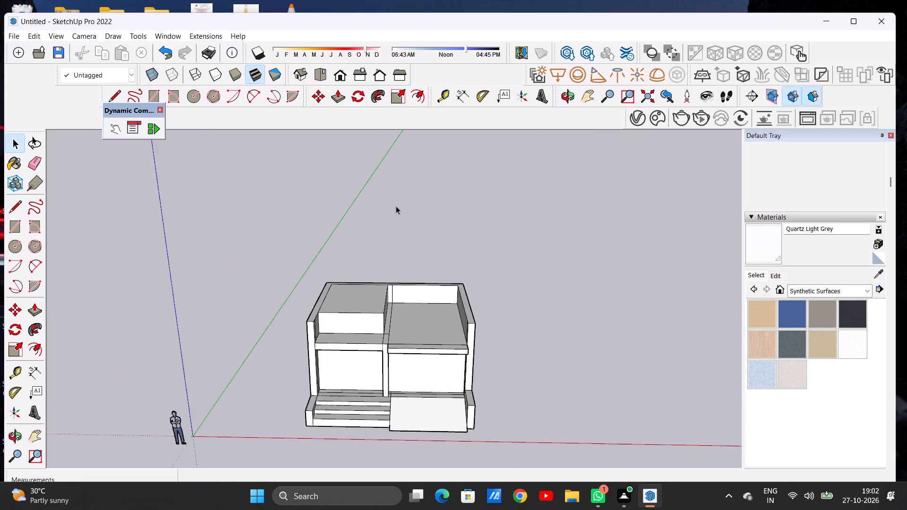
pyautogui.scroll(1, 398, 210)
pyautogui.scroll(-2, 396, 206)
pyautogui.scroll(13, 385, 351)
pyautogui.scroll(-4, 384, 315)
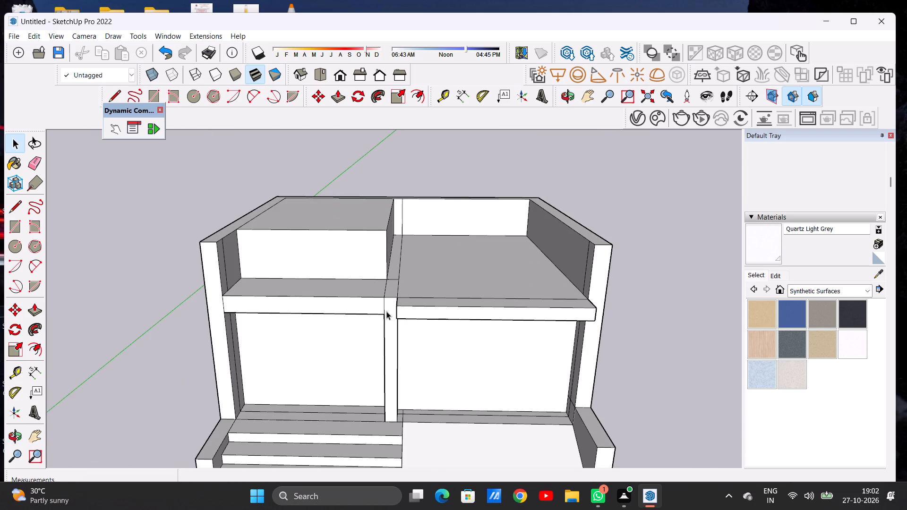
pyautogui.moveTo(406, 292); pyautogui.dragTo(400, 340, button='middle')
pyautogui.scroll(-4, 393, 300)
pyautogui.scroll(1, 393, 300)
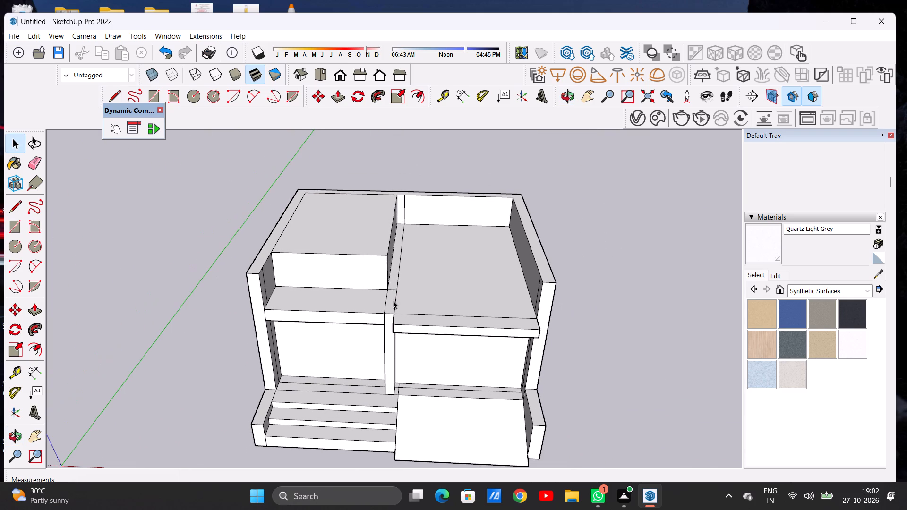
pyautogui.scroll(2, 390, 302)
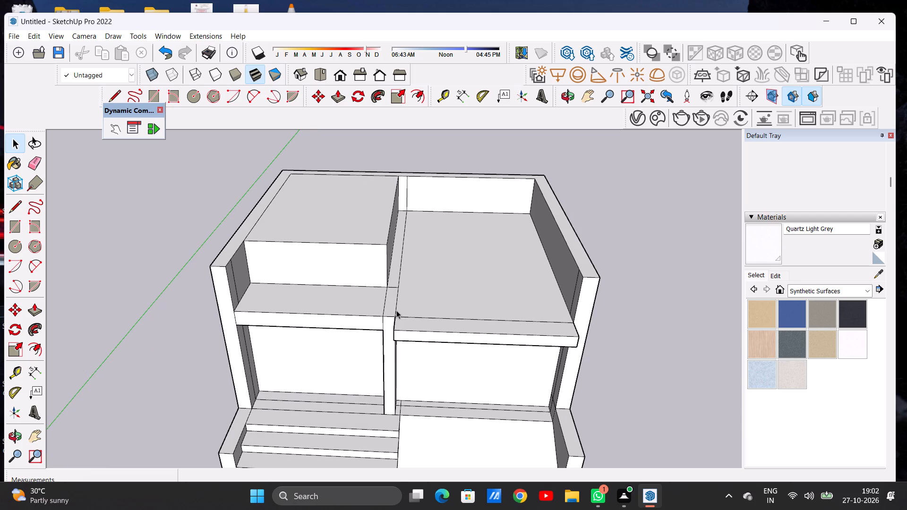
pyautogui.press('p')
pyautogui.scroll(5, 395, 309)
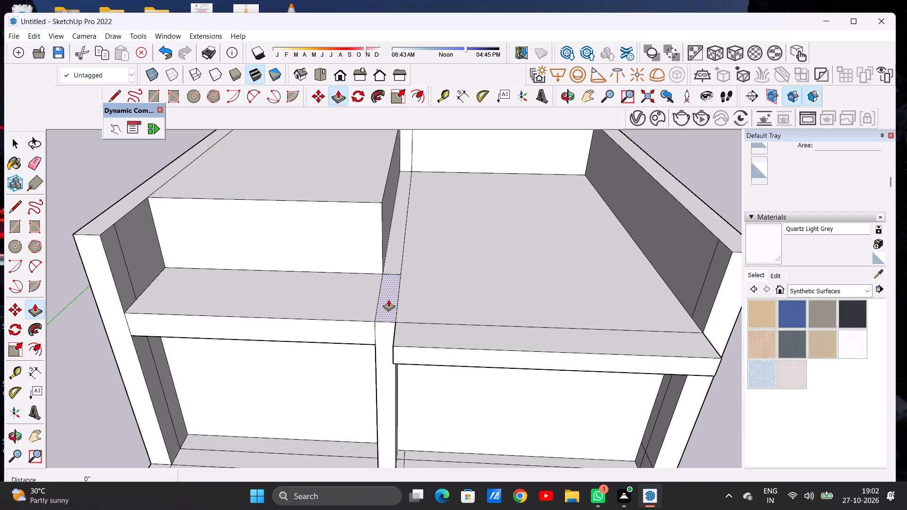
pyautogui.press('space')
# Extend the strip's cross line about 1' onto the ramp-side roof, and draw a line about 4' 5" forward to the overhang line.
pyautogui.scroll(-8, 394, 294)
pyautogui.moveTo(410, 296); pyautogui.dragTo(412, 321, button='middle')
pyautogui.press('l')
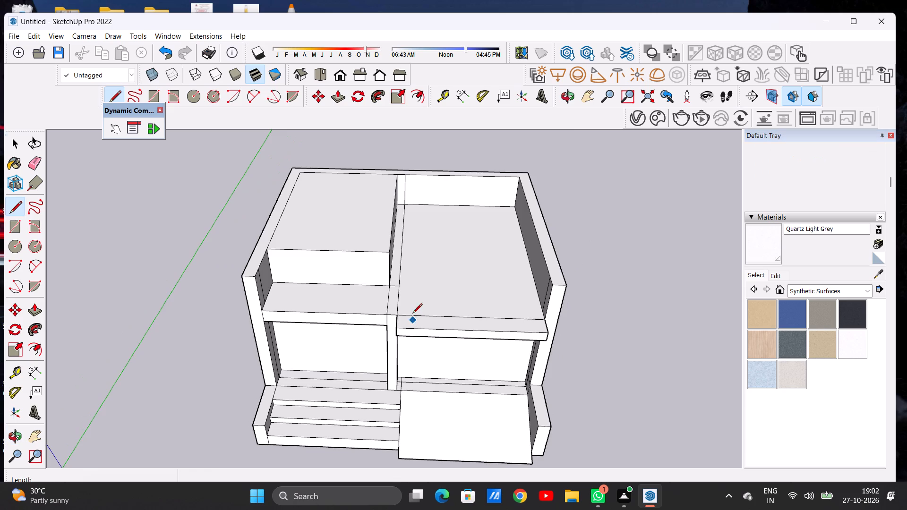
pyautogui.scroll(8, 413, 305)
pyautogui.click(387, 264)
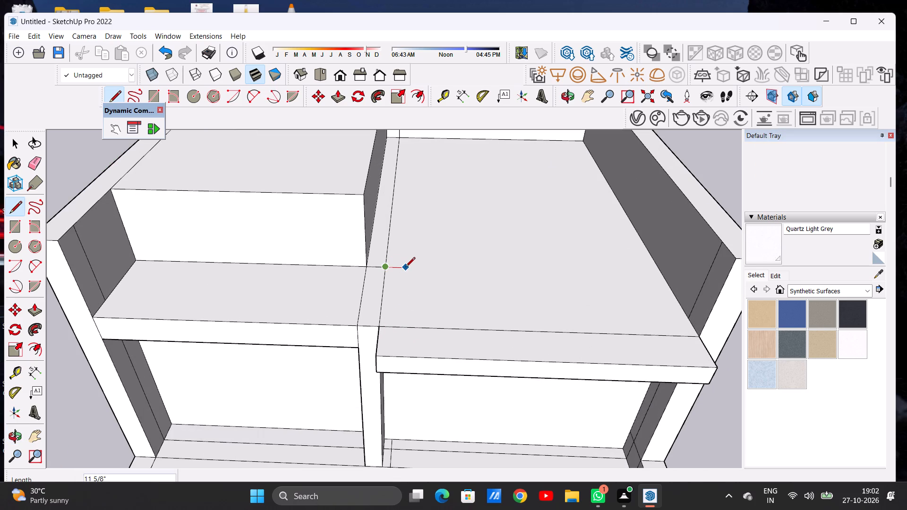
pyautogui.click(408, 267)
pyautogui.click(403, 324)
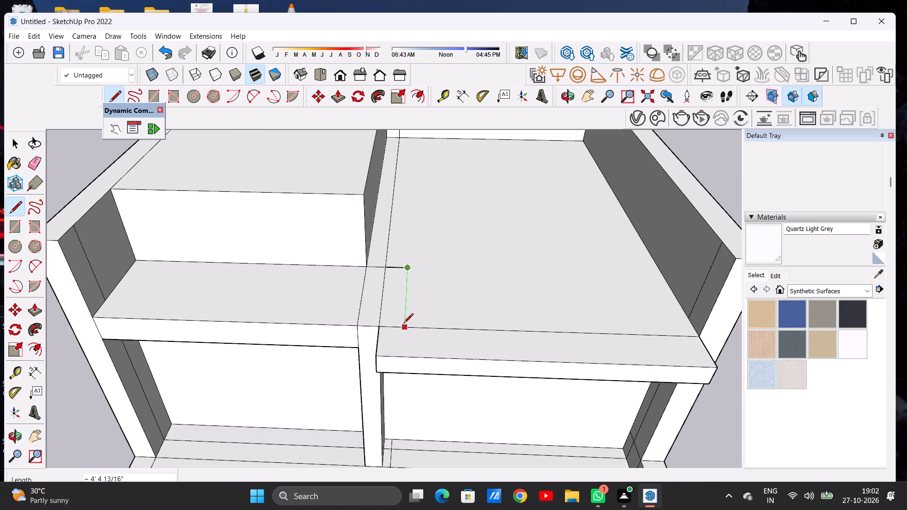
pyautogui.press('space')
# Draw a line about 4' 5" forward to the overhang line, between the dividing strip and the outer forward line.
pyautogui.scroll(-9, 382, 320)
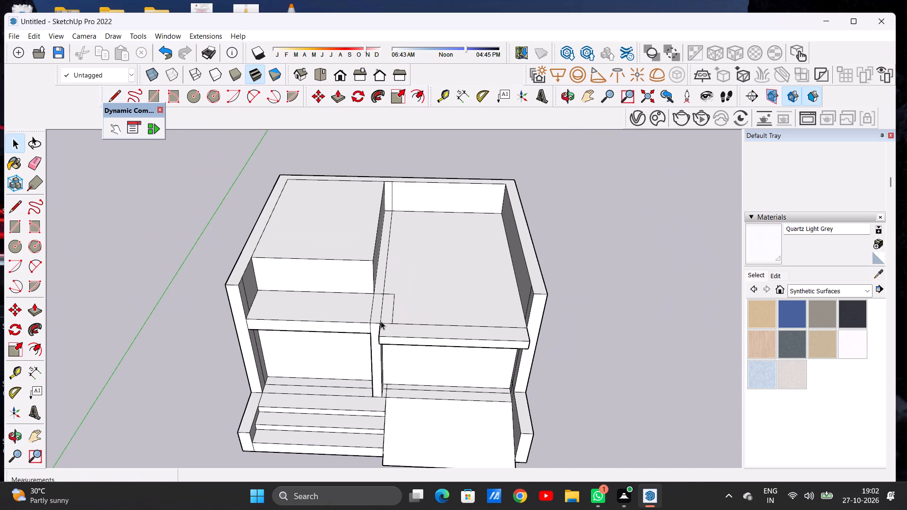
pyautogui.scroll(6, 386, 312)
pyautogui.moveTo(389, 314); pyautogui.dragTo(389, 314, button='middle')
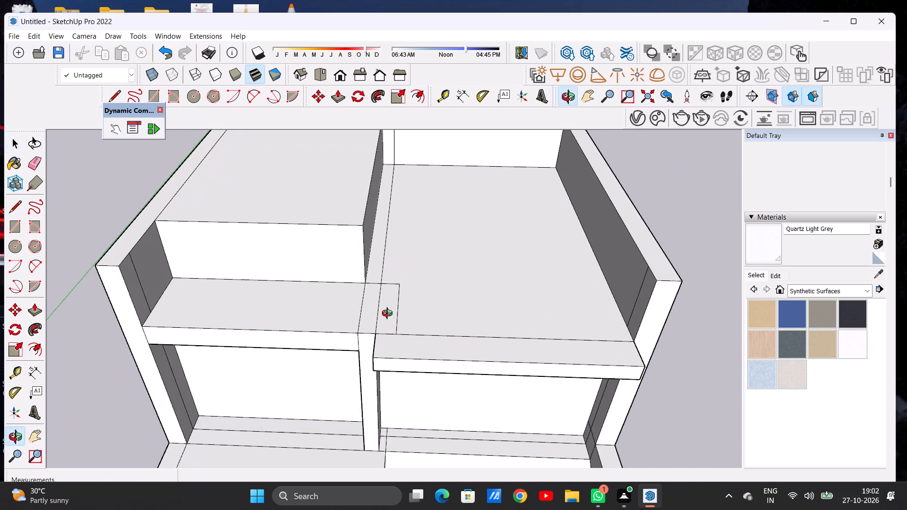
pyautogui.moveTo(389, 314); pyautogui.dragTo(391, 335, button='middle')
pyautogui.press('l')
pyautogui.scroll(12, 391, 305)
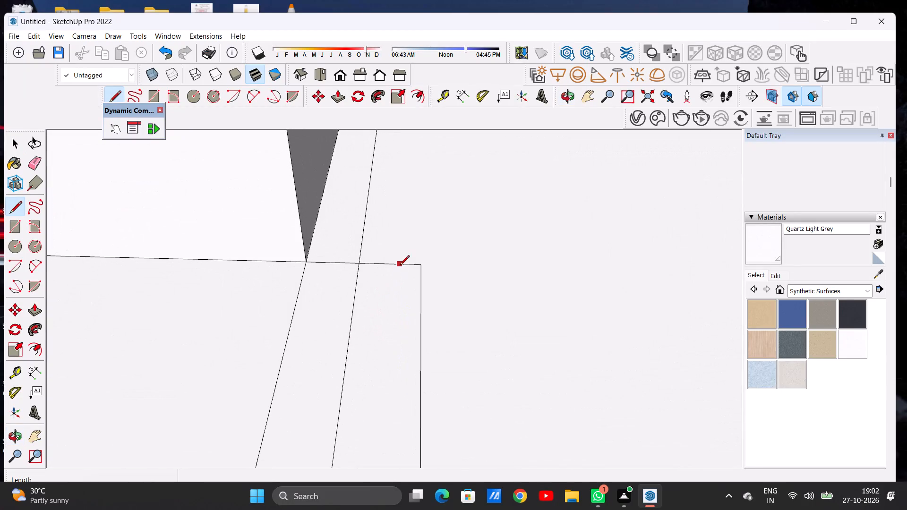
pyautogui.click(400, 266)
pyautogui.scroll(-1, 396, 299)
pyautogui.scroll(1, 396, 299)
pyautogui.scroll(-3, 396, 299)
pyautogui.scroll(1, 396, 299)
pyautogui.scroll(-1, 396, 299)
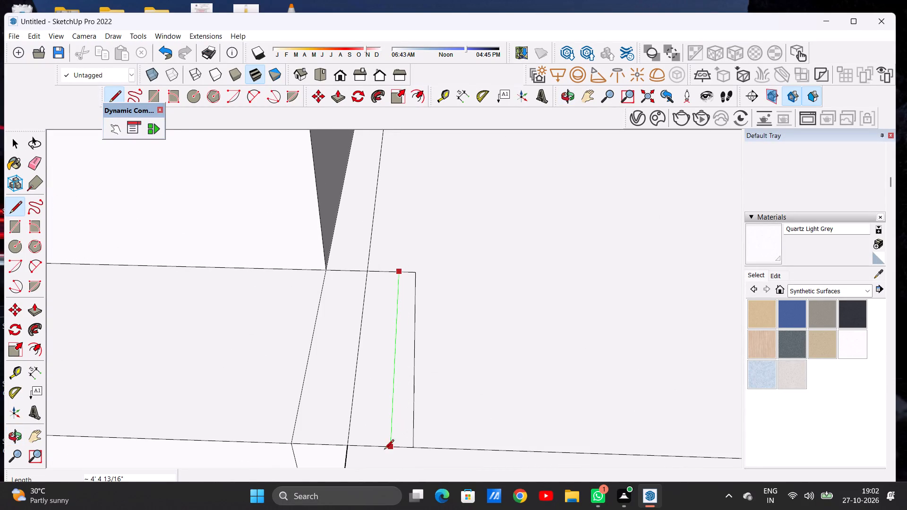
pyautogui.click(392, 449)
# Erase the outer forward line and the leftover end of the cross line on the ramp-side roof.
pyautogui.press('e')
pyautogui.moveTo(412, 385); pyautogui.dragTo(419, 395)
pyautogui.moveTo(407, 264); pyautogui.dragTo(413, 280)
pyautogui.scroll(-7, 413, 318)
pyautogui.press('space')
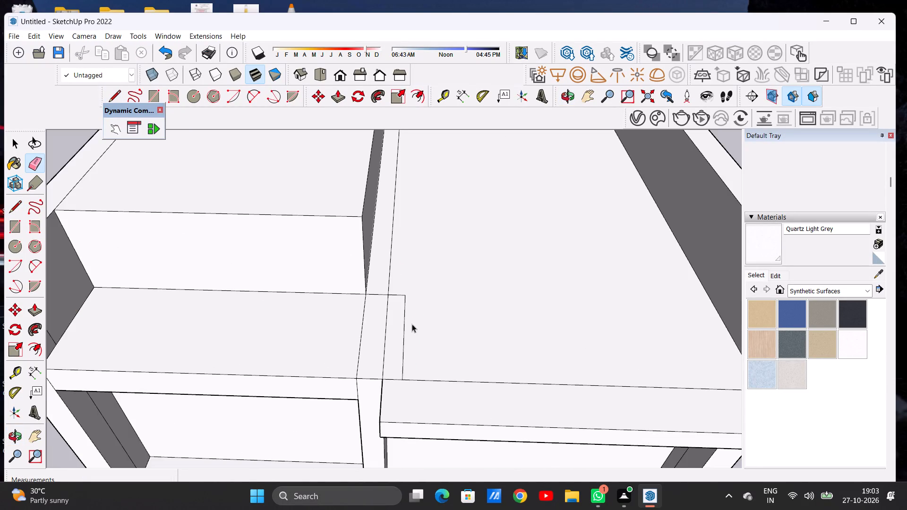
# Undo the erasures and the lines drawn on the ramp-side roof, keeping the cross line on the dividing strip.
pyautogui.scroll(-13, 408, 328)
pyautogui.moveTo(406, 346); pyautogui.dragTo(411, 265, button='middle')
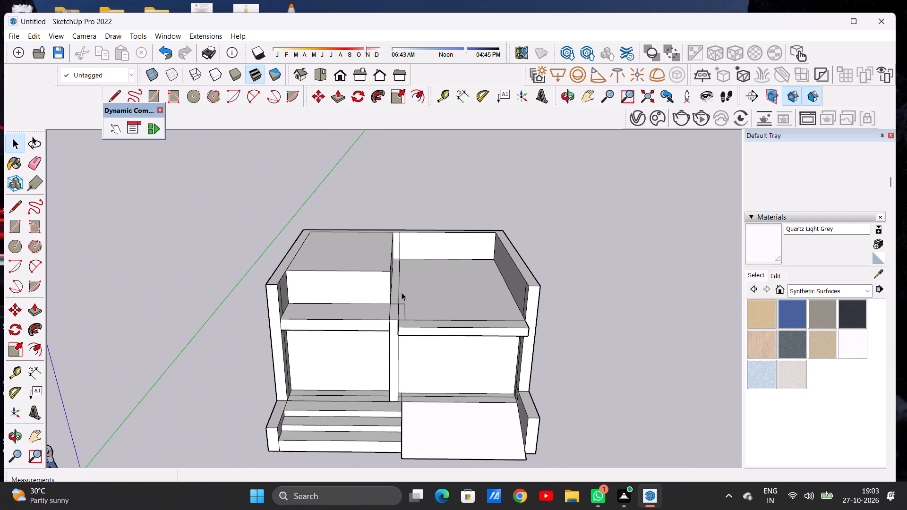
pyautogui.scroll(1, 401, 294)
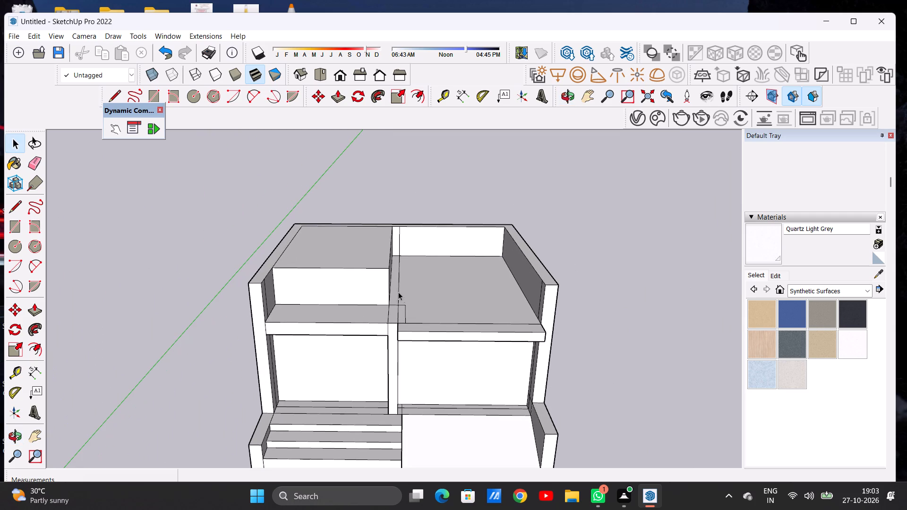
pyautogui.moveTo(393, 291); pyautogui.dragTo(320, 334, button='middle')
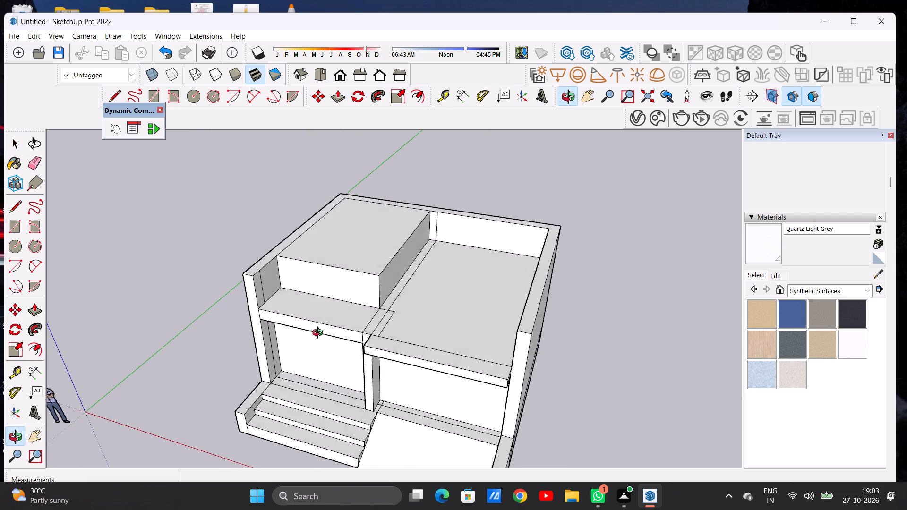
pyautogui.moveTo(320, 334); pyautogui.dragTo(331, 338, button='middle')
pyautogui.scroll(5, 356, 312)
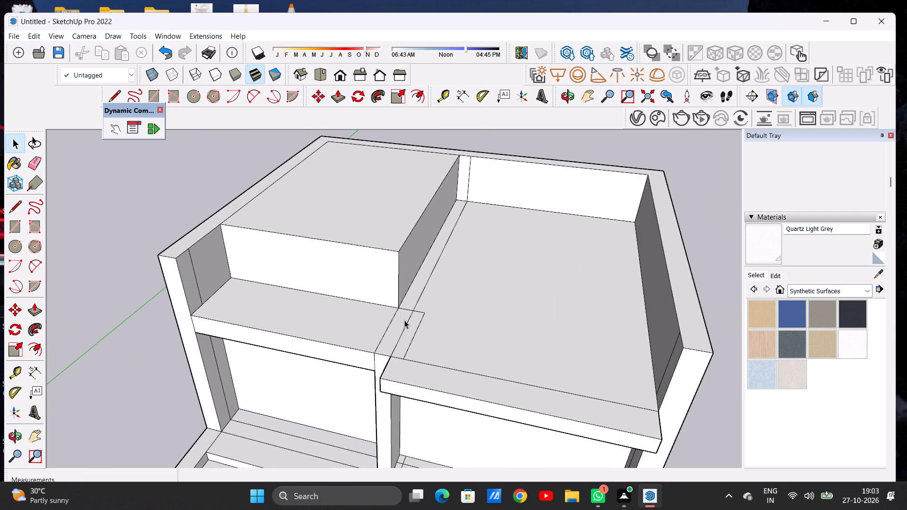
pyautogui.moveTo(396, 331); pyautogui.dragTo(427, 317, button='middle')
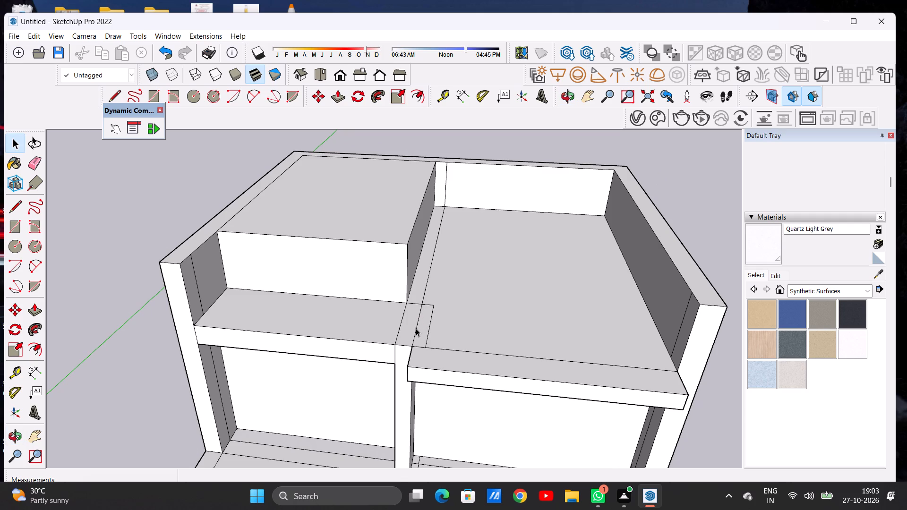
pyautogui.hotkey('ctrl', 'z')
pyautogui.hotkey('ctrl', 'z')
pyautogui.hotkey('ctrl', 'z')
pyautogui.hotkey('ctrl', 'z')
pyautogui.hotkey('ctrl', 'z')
# Examine the setback block, the dividing strip and the ramp-side roof from the front and above.
pyautogui.scroll(-8, 438, 305)
pyautogui.moveTo(452, 311); pyautogui.dragTo(458, 289, button='middle')
pyautogui.scroll(2, 454, 288)
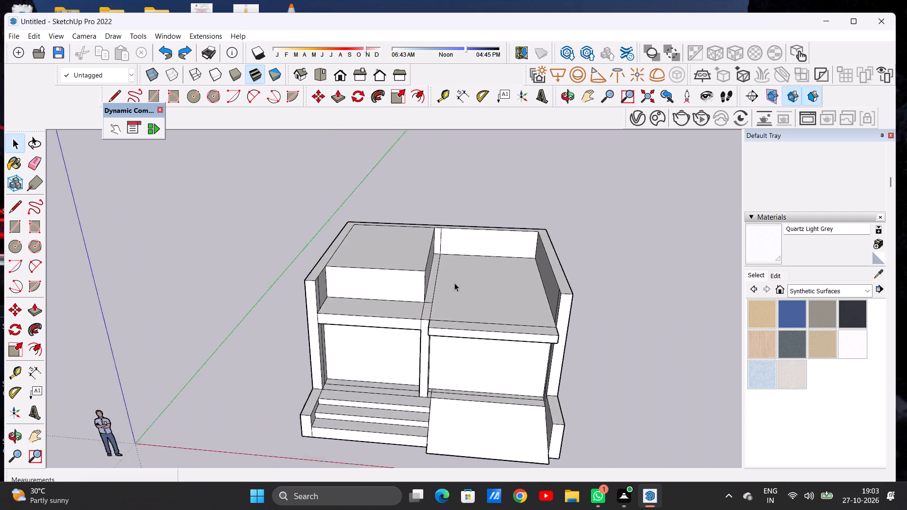
pyautogui.scroll(4, 454, 283)
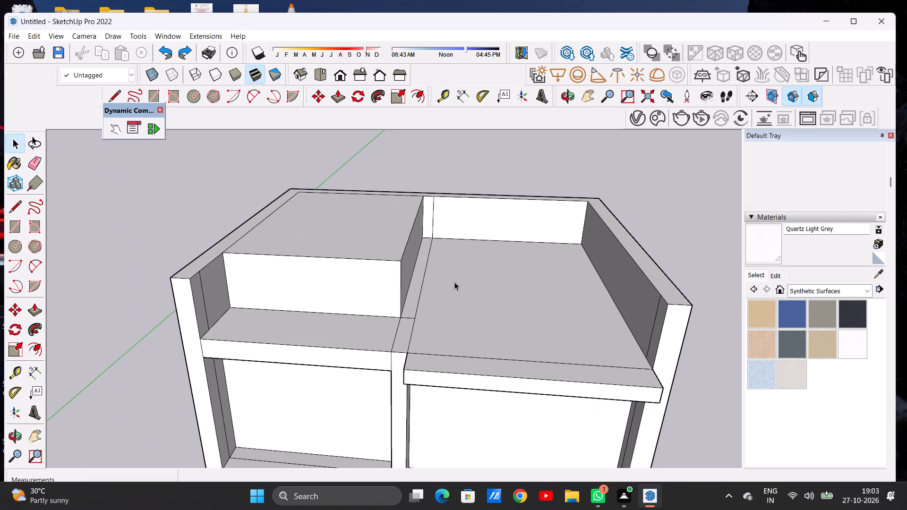
pyautogui.press('space')
pyautogui.scroll(-5, 477, 295)
pyautogui.moveTo(434, 316); pyautogui.dragTo(439, 271, button='middle')
pyautogui.scroll(5, 413, 284)
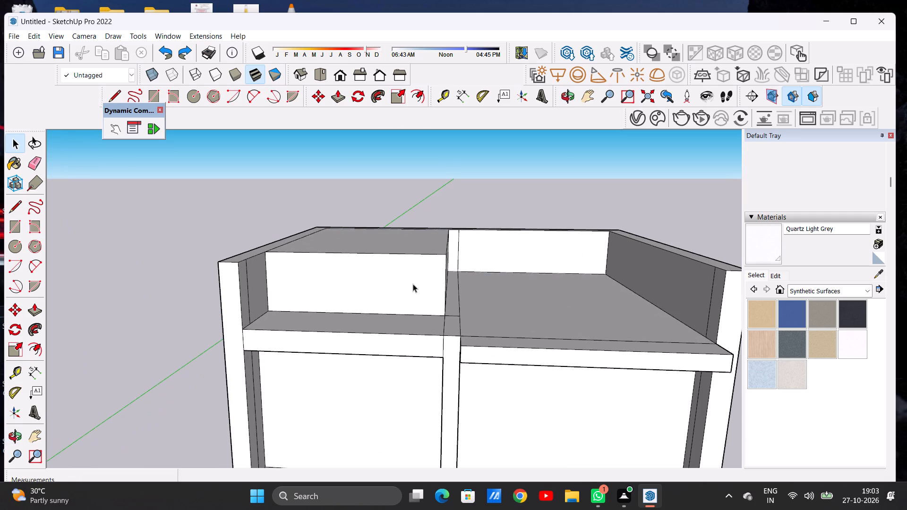
pyautogui.press('l')
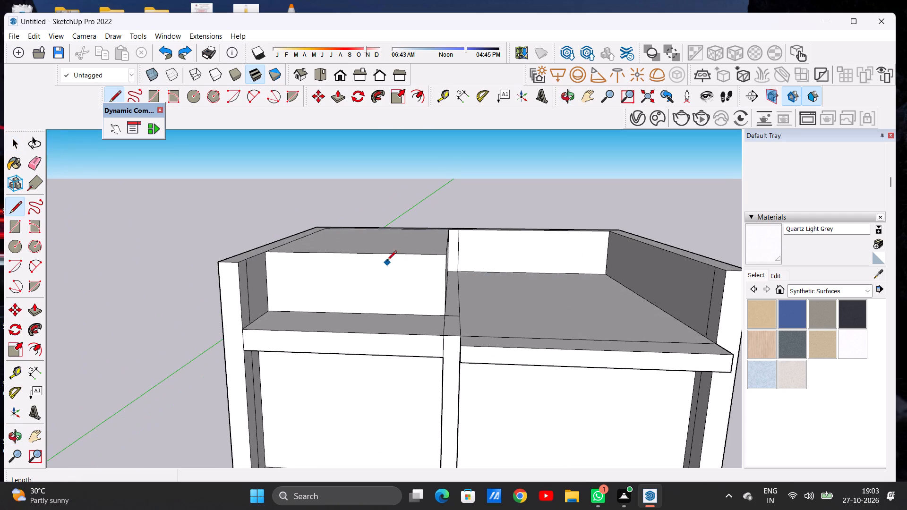
pyautogui.press('space')
pyautogui.moveTo(476, 308); pyautogui.dragTo(441, 357, button='middle')
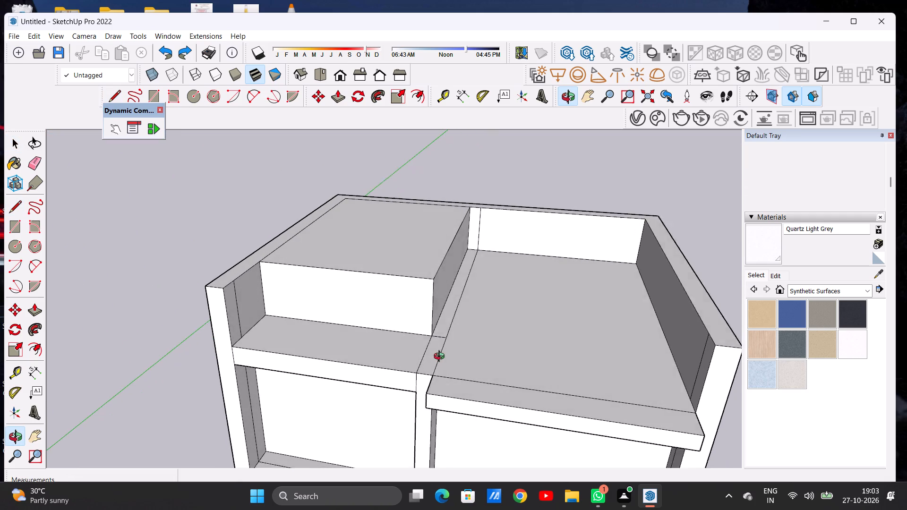
pyautogui.moveTo(441, 357); pyautogui.dragTo(433, 366, button='middle')
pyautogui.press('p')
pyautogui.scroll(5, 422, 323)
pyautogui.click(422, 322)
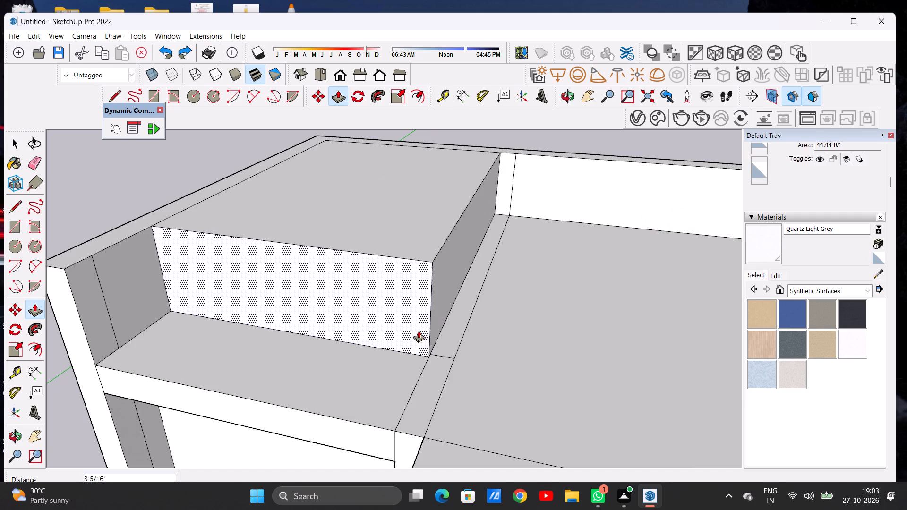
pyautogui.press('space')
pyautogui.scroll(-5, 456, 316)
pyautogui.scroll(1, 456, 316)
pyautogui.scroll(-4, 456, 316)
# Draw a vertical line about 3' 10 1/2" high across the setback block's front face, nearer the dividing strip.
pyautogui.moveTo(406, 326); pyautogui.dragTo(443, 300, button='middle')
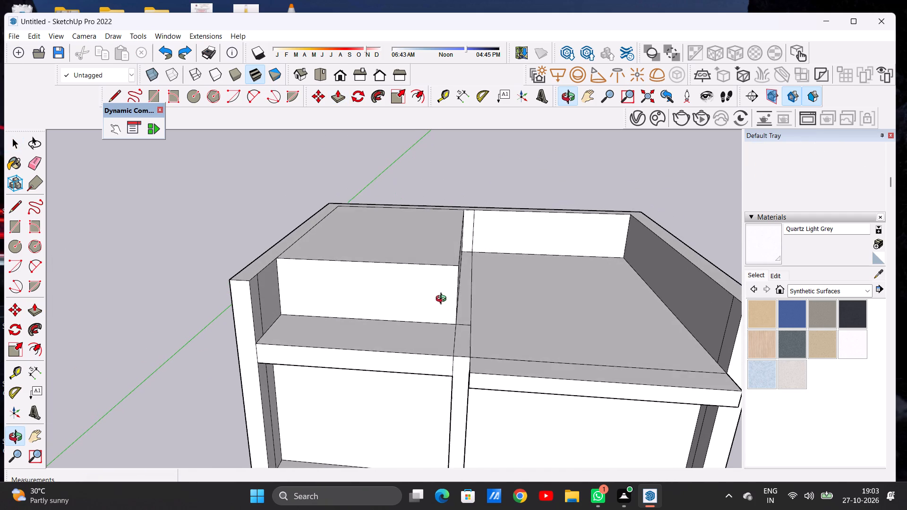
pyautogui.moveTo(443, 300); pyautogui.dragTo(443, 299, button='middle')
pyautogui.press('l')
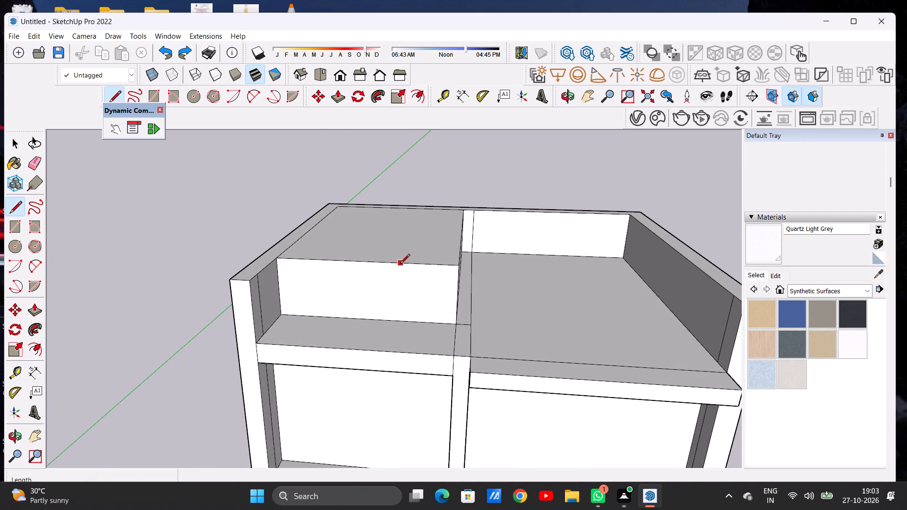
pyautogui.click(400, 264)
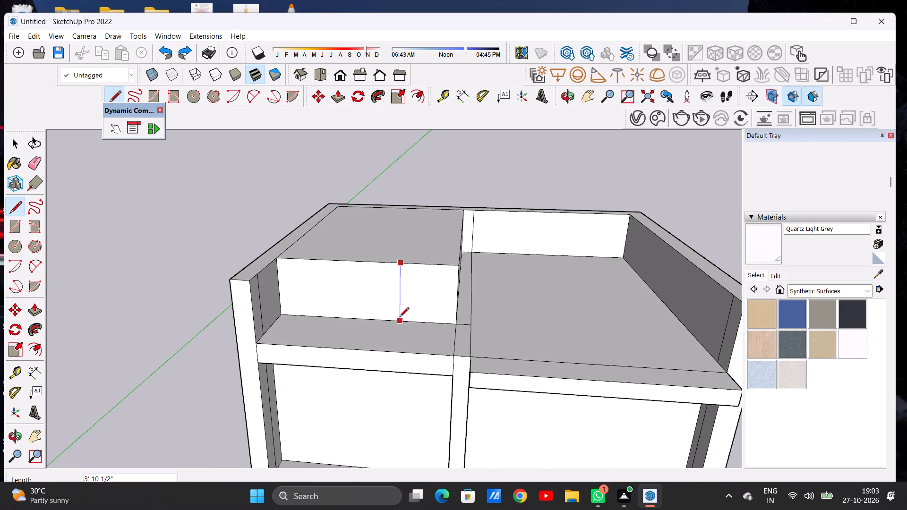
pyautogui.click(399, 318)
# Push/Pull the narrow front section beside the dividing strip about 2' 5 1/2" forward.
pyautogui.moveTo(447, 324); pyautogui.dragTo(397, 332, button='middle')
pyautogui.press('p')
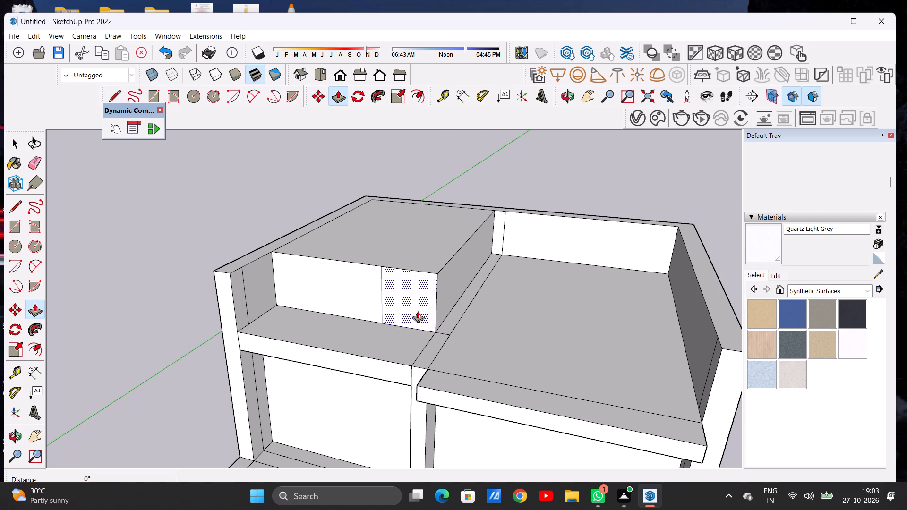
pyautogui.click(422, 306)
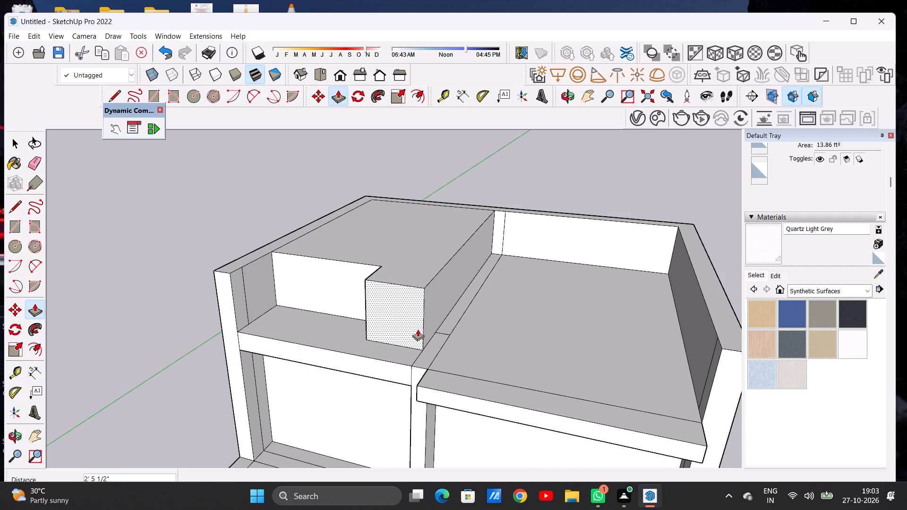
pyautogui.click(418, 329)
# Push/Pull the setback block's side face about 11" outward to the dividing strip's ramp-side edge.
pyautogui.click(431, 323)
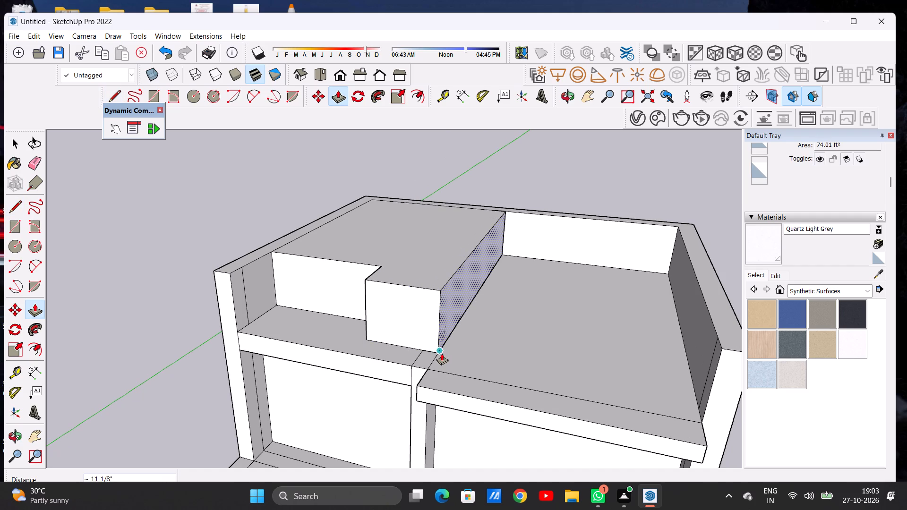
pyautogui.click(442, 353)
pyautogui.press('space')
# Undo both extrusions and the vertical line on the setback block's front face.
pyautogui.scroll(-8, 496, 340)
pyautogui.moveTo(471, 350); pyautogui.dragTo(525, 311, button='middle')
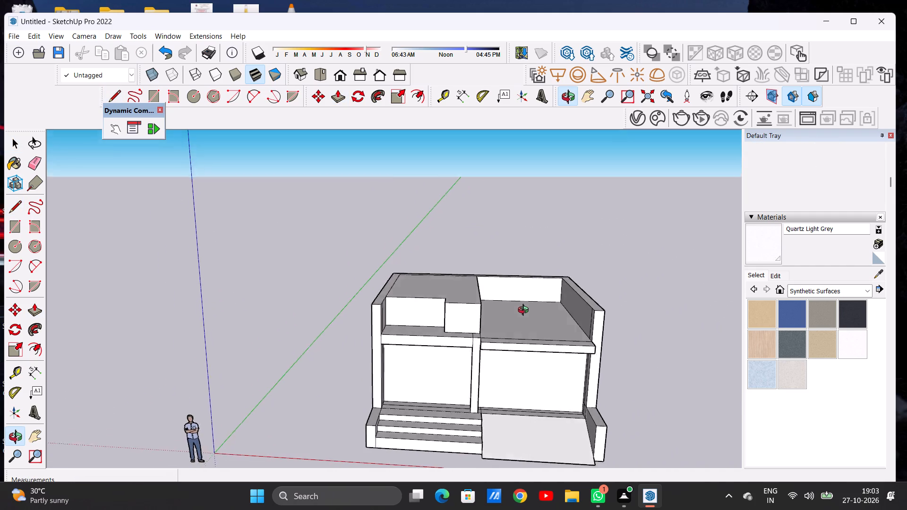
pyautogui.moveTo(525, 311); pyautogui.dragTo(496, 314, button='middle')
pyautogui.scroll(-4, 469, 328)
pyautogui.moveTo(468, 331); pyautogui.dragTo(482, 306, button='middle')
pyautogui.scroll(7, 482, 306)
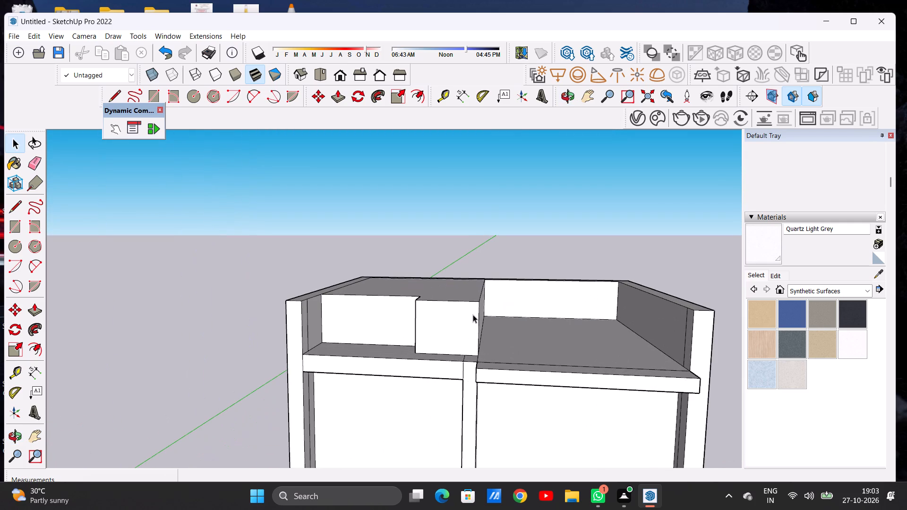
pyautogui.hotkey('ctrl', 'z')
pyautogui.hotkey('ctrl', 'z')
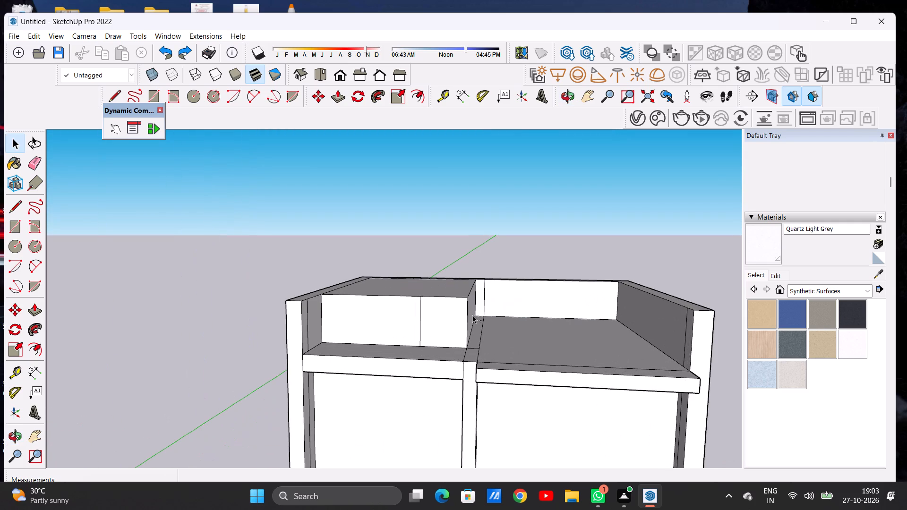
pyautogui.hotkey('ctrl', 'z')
# Push/Pull the setback block's ramp-side face about 11" to cover the dividing strip up to its ramp-side edge.
pyautogui.moveTo(484, 315); pyautogui.dragTo(497, 331, button='middle')
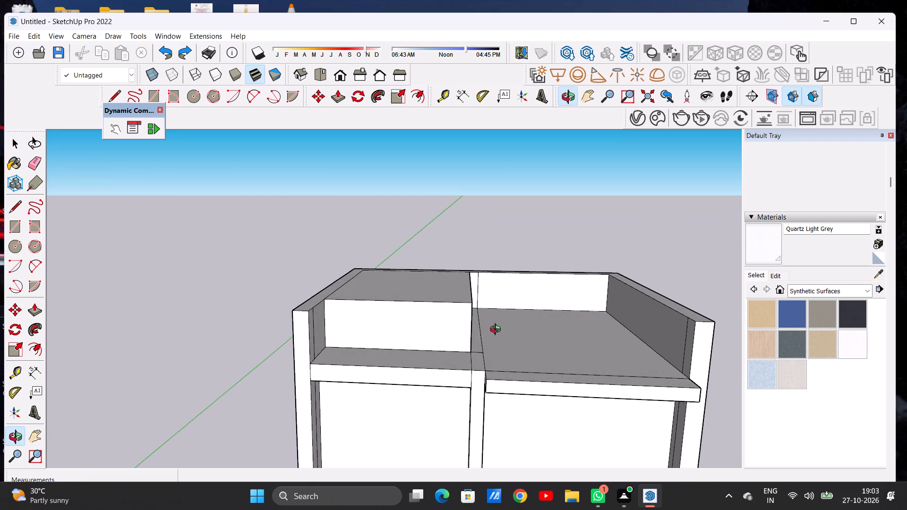
pyautogui.moveTo(497, 331); pyautogui.dragTo(482, 331, button='middle')
pyautogui.scroll(-3, 432, 320)
pyautogui.scroll(1, 434, 320)
pyautogui.scroll(-2, 434, 319)
pyautogui.moveTo(476, 315); pyautogui.dragTo(472, 341, button='middle')
pyautogui.scroll(5, 458, 328)
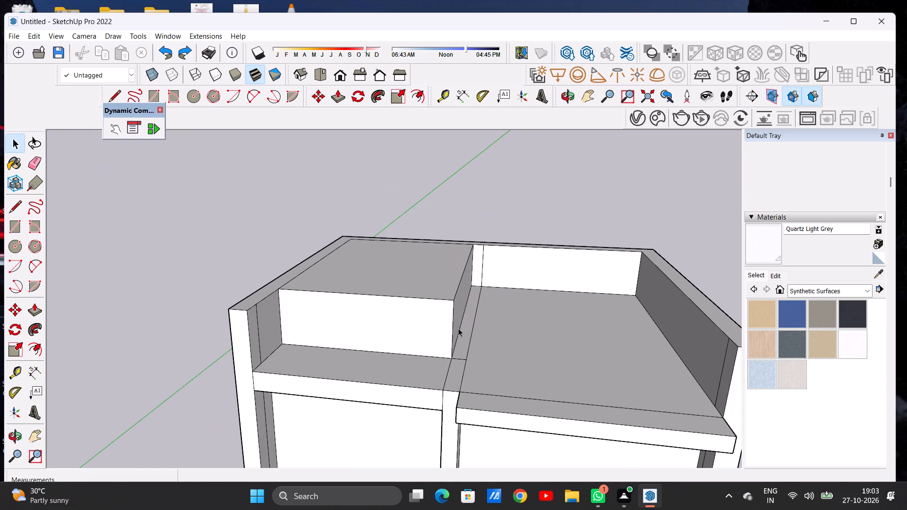
pyautogui.press('p')
pyautogui.scroll(5, 451, 318)
pyautogui.click(460, 315)
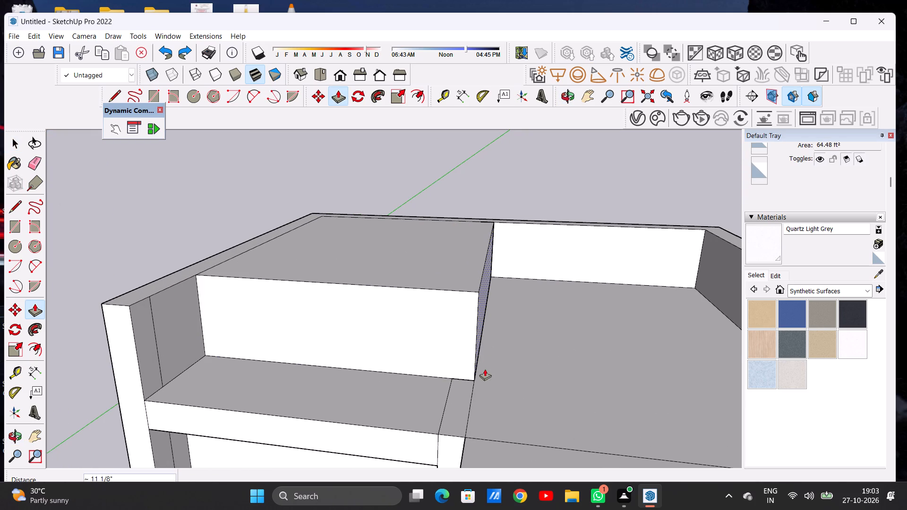
pyautogui.click(473, 382)
# Push/Pull the setback block's side face a further 5' 6" or so across the ramp-side roof.
pyautogui.click(478, 331)
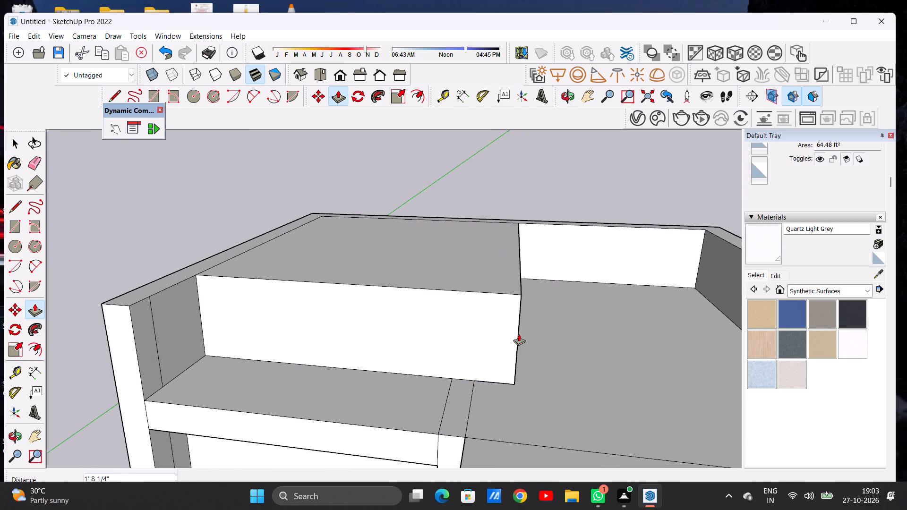
pyautogui.scroll(-10, 465, 340)
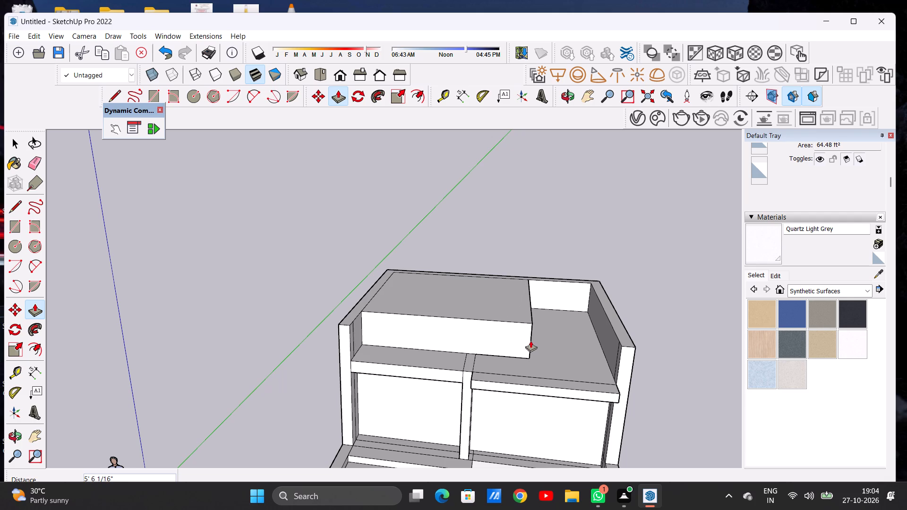
pyautogui.click(531, 340)
pyautogui.press('space')
# Draw a line from the widened block's front base corner straight forward to the overhang line on the ramp-side roof.
pyautogui.scroll(-6, 512, 347)
pyautogui.moveTo(528, 342); pyautogui.dragTo(522, 363, button='middle')
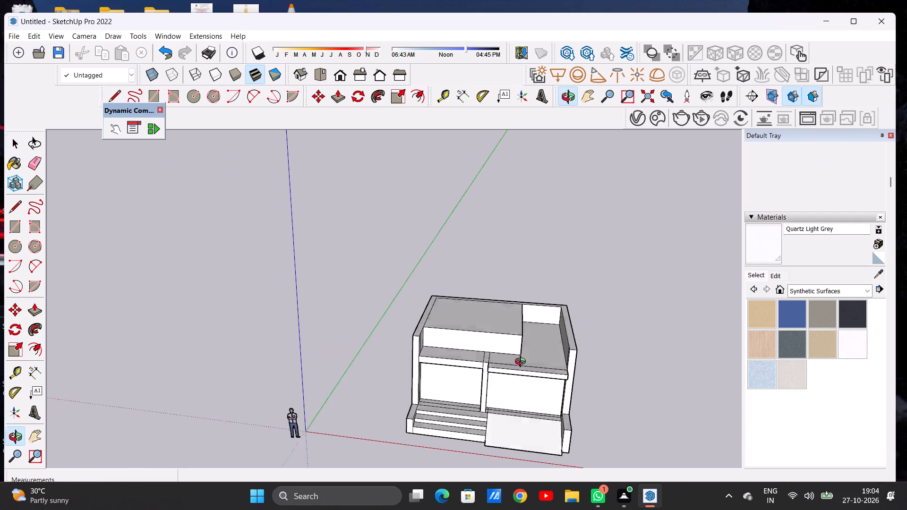
pyautogui.moveTo(522, 363); pyautogui.dragTo(535, 392, button='middle')
pyautogui.scroll(7, 539, 348)
pyautogui.moveTo(525, 359); pyautogui.dragTo(509, 378, button='middle')
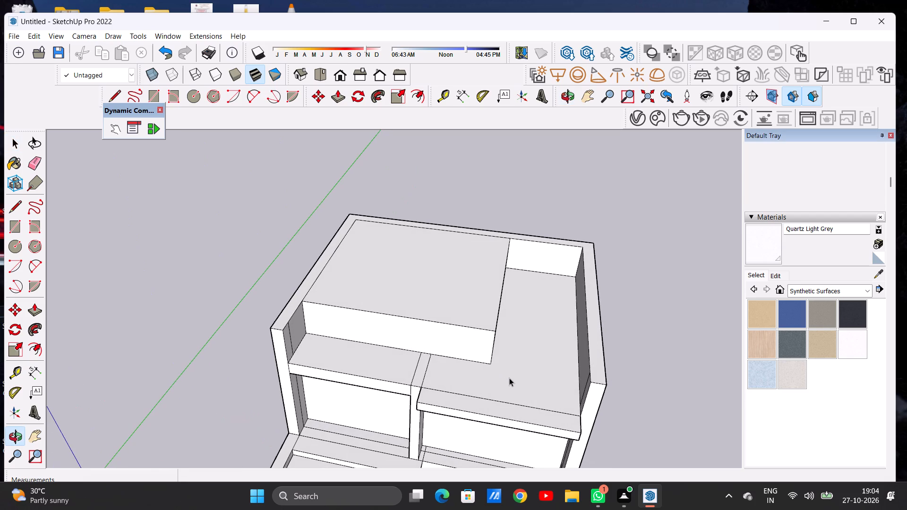
pyautogui.press('l')
pyautogui.scroll(7, 498, 381)
pyautogui.click(483, 350)
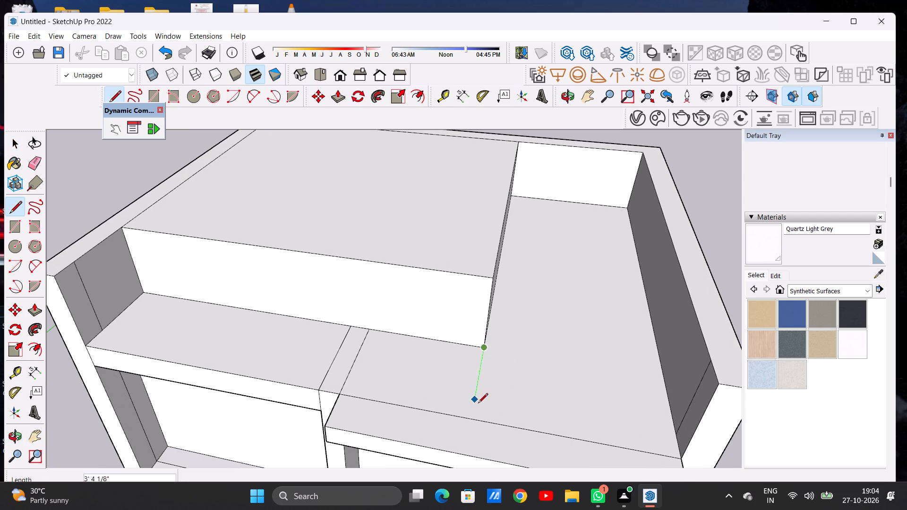
pyautogui.click(474, 417)
pyautogui.press('space')
pyautogui.scroll(-2, 536, 395)
pyautogui.scroll(1, 536, 395)
pyautogui.scroll(-3, 537, 395)
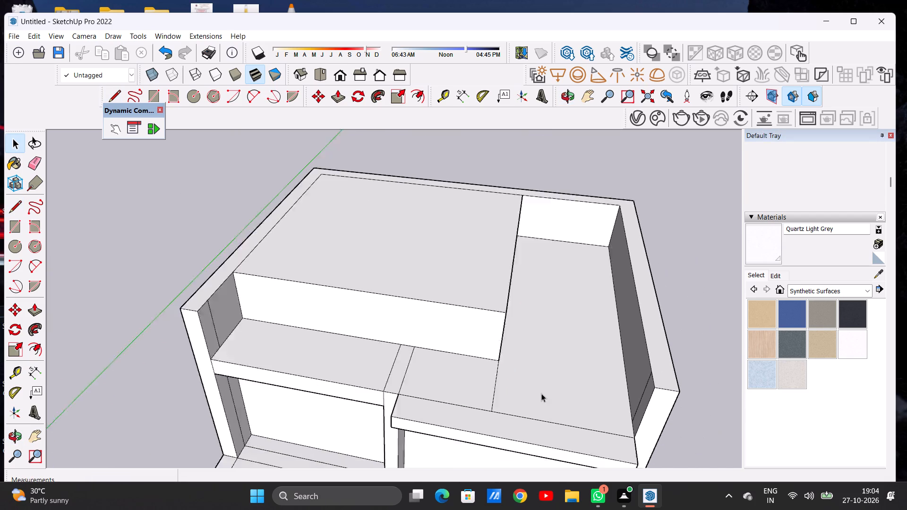
# Push/Pull the marked-off roof area beside the widened block upward by 10'.
pyautogui.scroll(-3, 541, 393)
pyautogui.moveTo(528, 392); pyautogui.dragTo(547, 309, button='middle')
pyautogui.press('p')
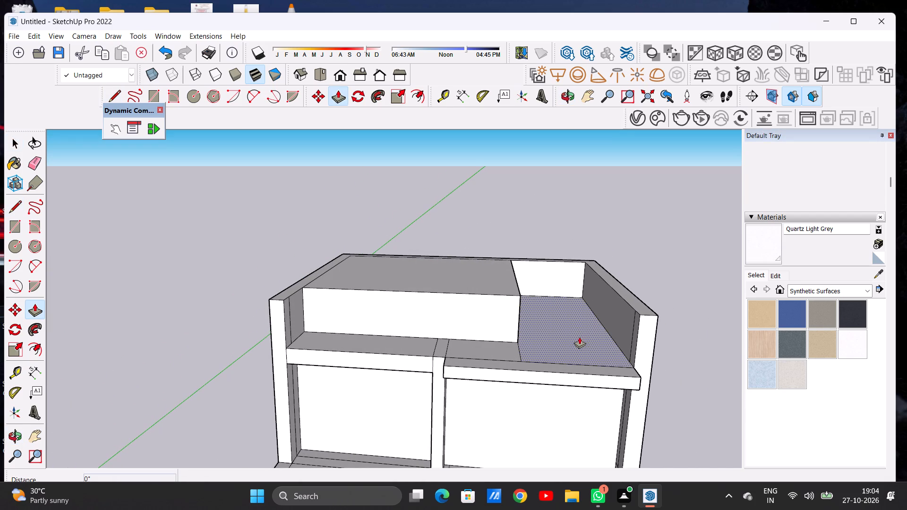
pyautogui.click(582, 342)
pyautogui.scroll(-8, 585, 332)
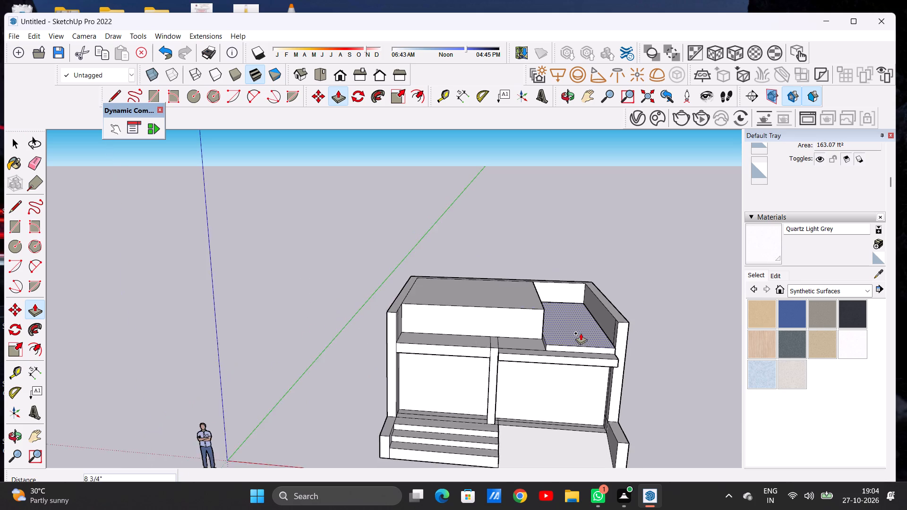
pyautogui.scroll(-5, 581, 333)
pyautogui.scroll(8, 590, 271)
pyautogui.scroll(-3, 581, 289)
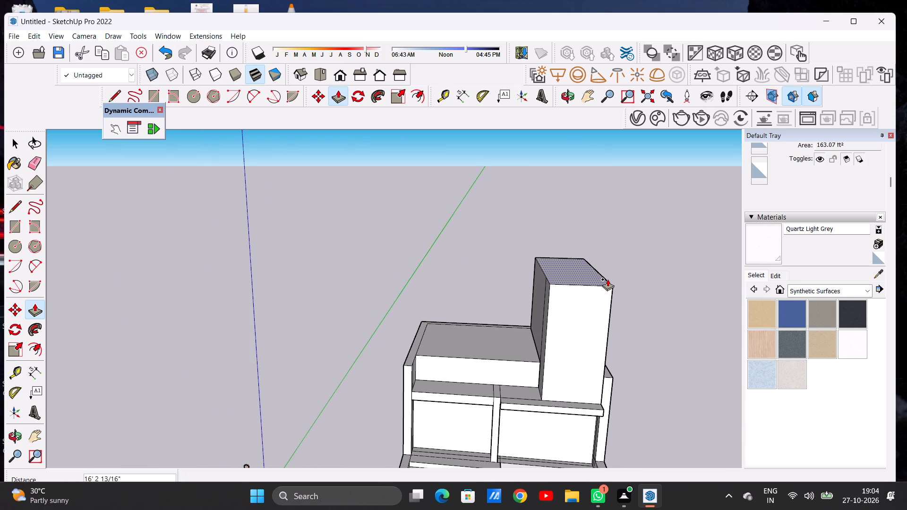
pyautogui.write("10'")
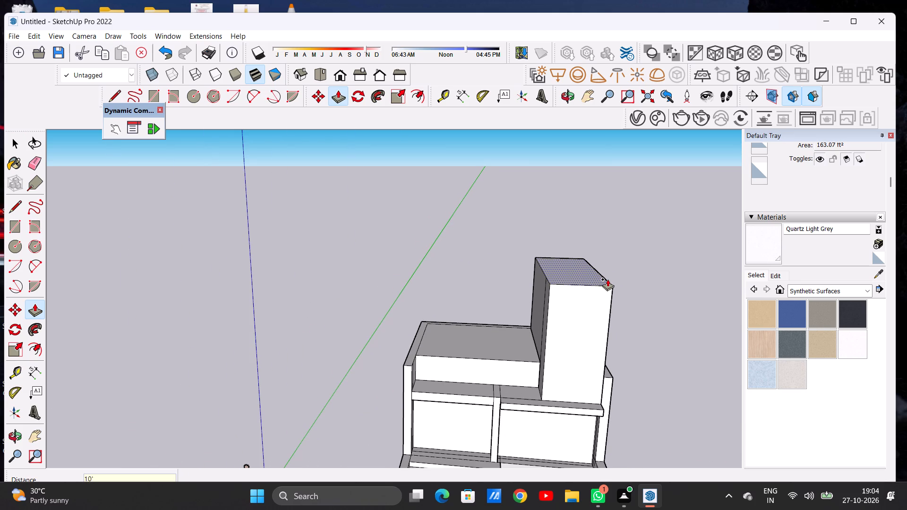
pyautogui.press('Return')
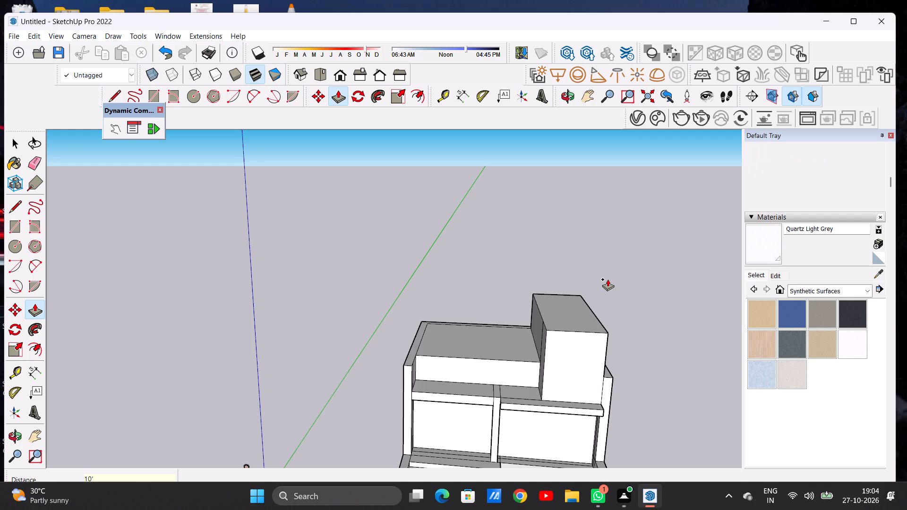
pyautogui.press('space')
# Examine the building's massing with the raised tower from the front and from above.
pyautogui.scroll(-7, 598, 301)
pyautogui.moveTo(618, 330); pyautogui.dragTo(616, 264, button='middle')
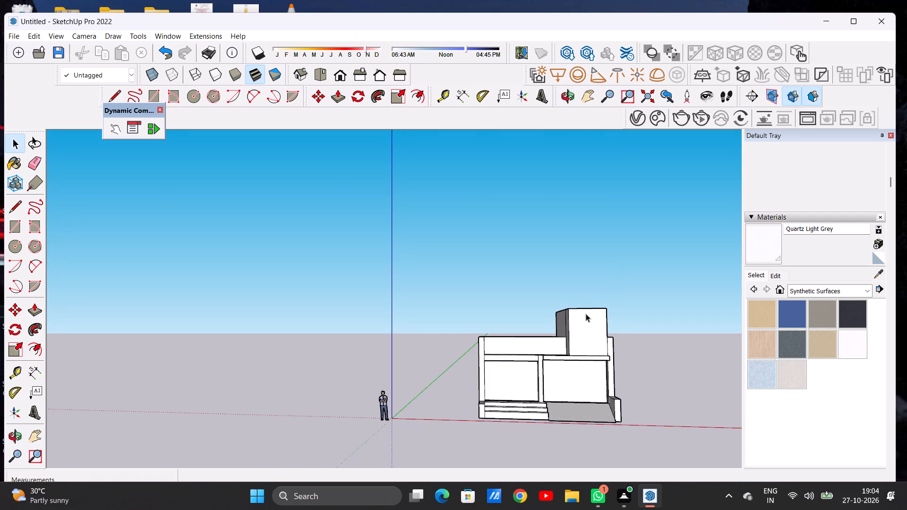
pyautogui.scroll(-5, 576, 318)
pyautogui.scroll(6, 526, 343)
pyautogui.moveTo(576, 333); pyautogui.dragTo(577, 345, button='middle')
pyautogui.scroll(-6, 425, 348)
pyautogui.scroll(-1, 495, 344)
pyautogui.scroll(5, 495, 344)
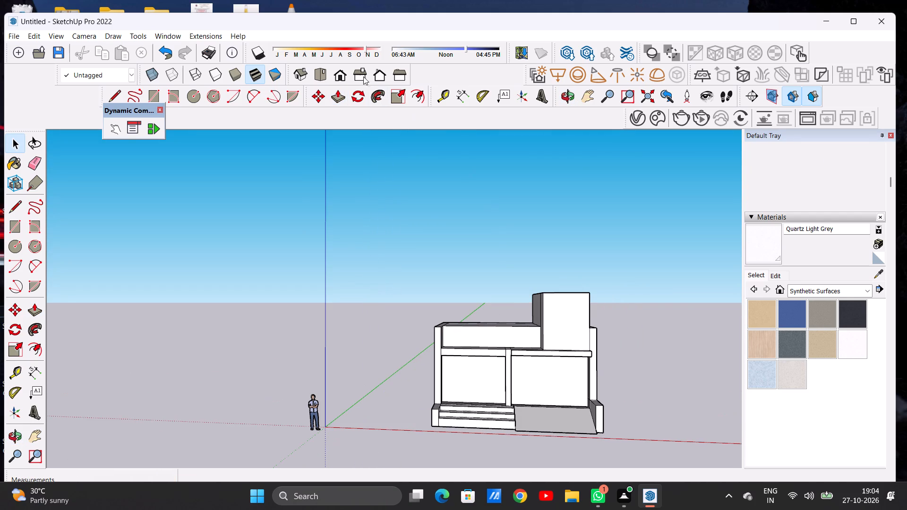
pyautogui.click(342, 76)
pyautogui.scroll(7, 465, 275)
pyautogui.moveTo(457, 275); pyautogui.dragTo(447, 290, button='middle')
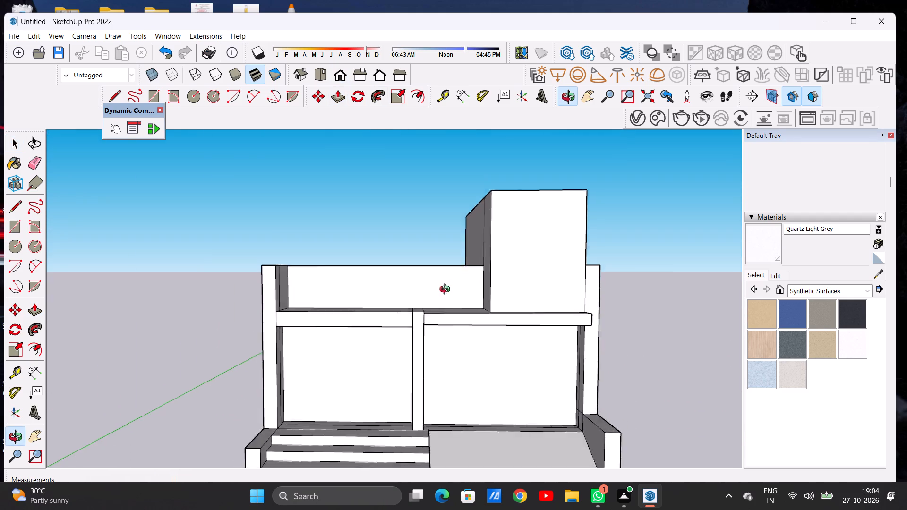
pyautogui.moveTo(447, 290); pyautogui.dragTo(406, 357, button='middle')
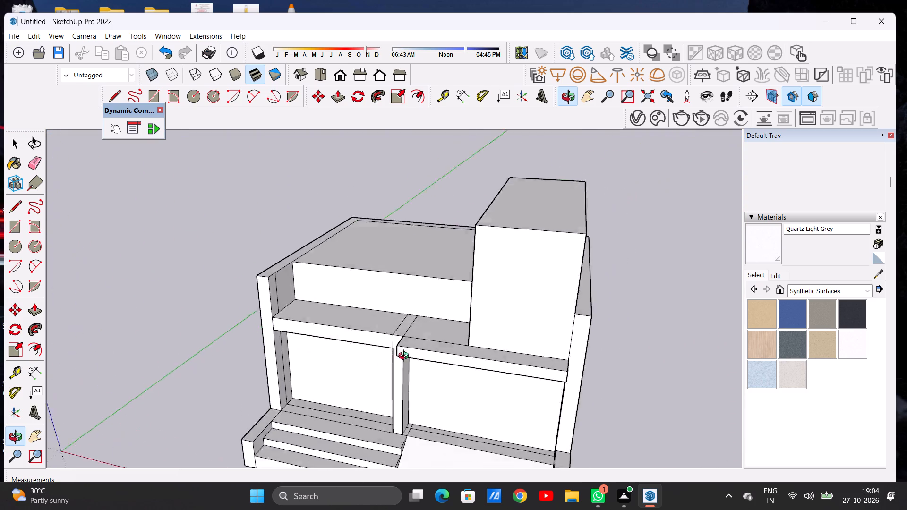
pyautogui.moveTo(406, 357); pyautogui.dragTo(462, 335, button='middle')
pyautogui.scroll(-4, 424, 260)
pyautogui.moveTo(409, 274); pyautogui.dragTo(398, 304, button='middle')
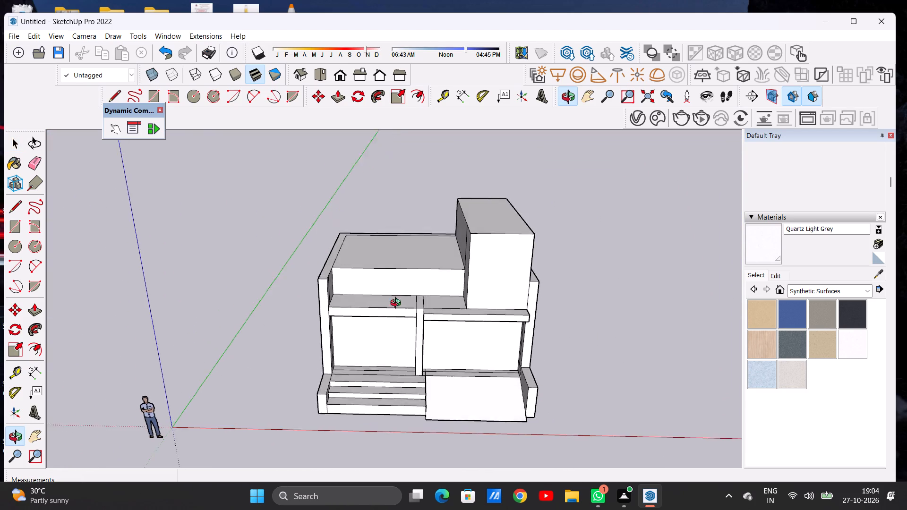
pyautogui.moveTo(398, 304); pyautogui.dragTo(404, 323, button='middle')
pyautogui.scroll(4, 425, 297)
pyautogui.moveTo(418, 293); pyautogui.dragTo(406, 260, button='middle')
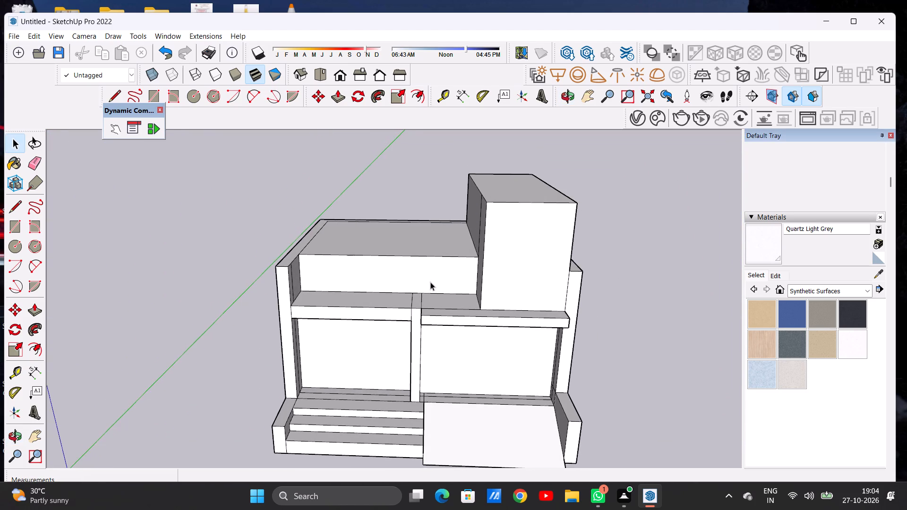
# Draw a vertical line up the setback block's front face from the dividing strip's ramp-side edge to the top edge, about 3' 10 1/2" long.
pyautogui.scroll(2, 430, 282)
pyautogui.moveTo(430, 294); pyautogui.dragTo(436, 272, button='middle')
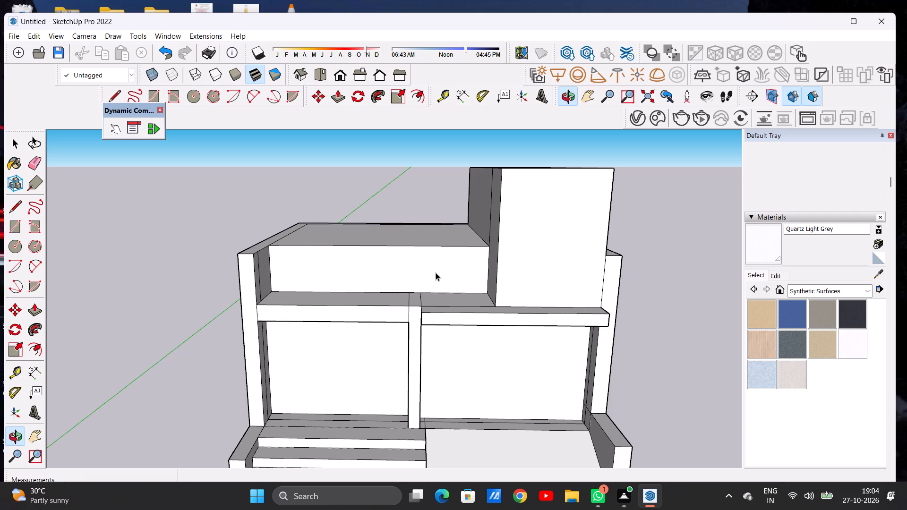
pyautogui.scroll(4, 411, 290)
pyautogui.moveTo(429, 282); pyautogui.dragTo(426, 314, button='middle')
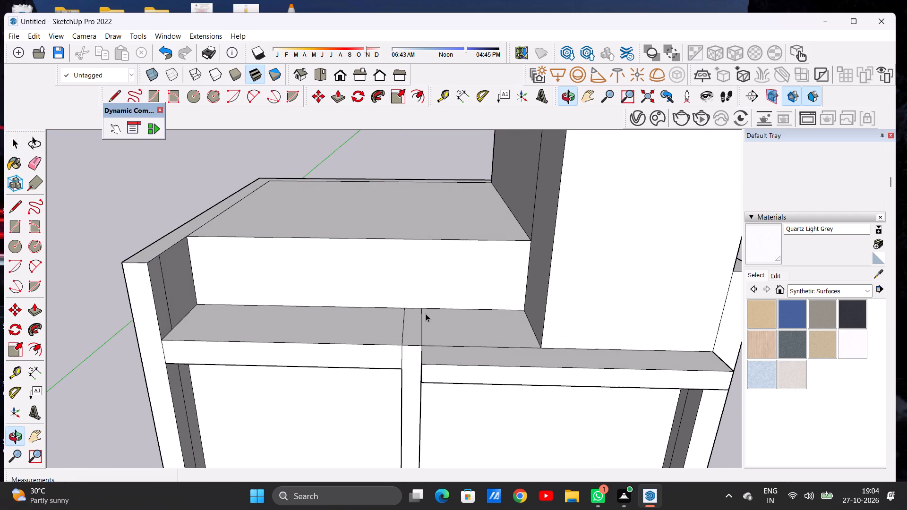
pyautogui.press('l')
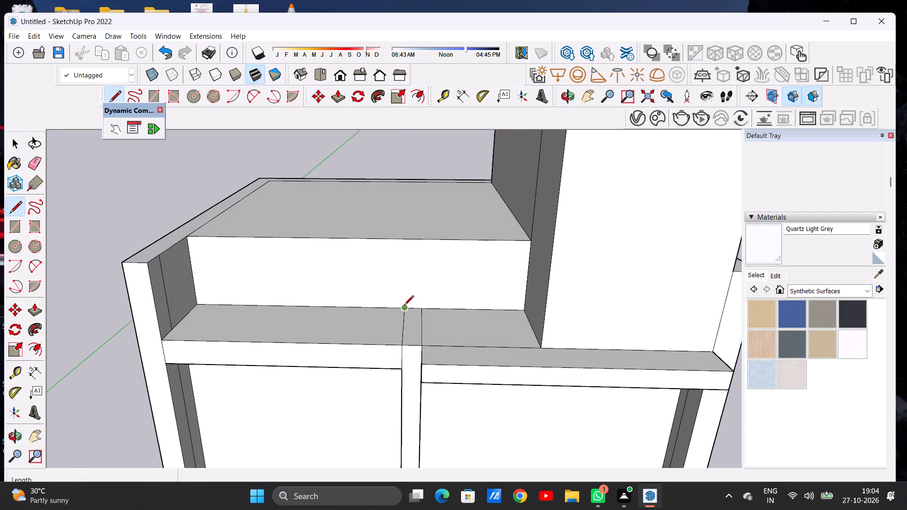
pyautogui.click(422, 306)
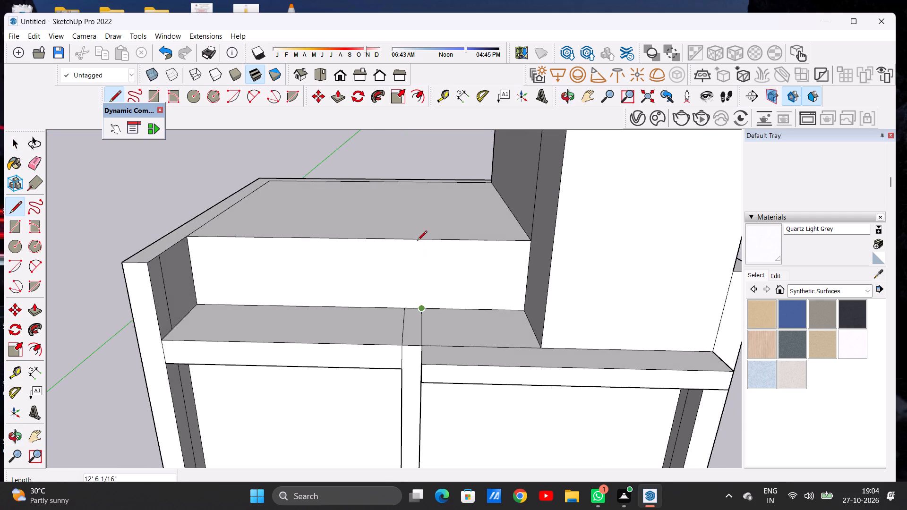
pyautogui.click(423, 239)
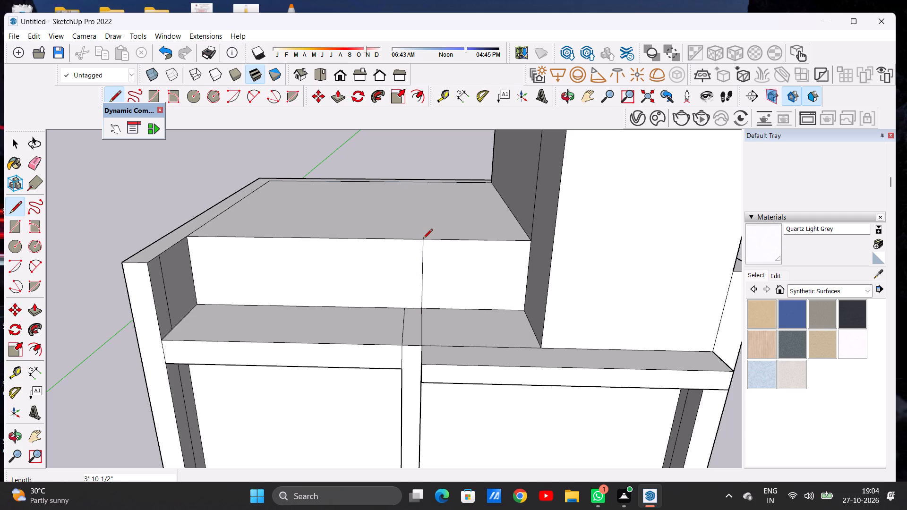
pyautogui.press('space')
# Push/Pull the split-off ramp-side part of the setback block's front face forward about 4' 5", flush with the tower's front.
pyautogui.press('p')
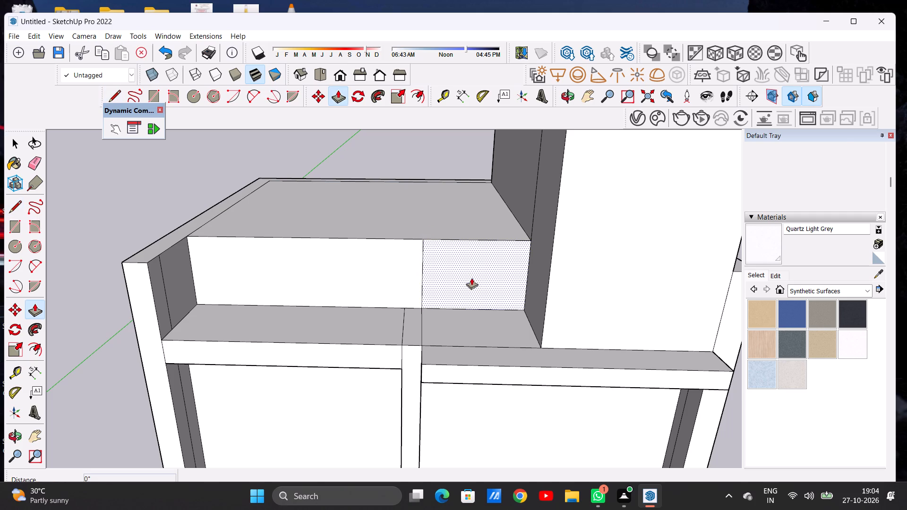
pyautogui.click(475, 277)
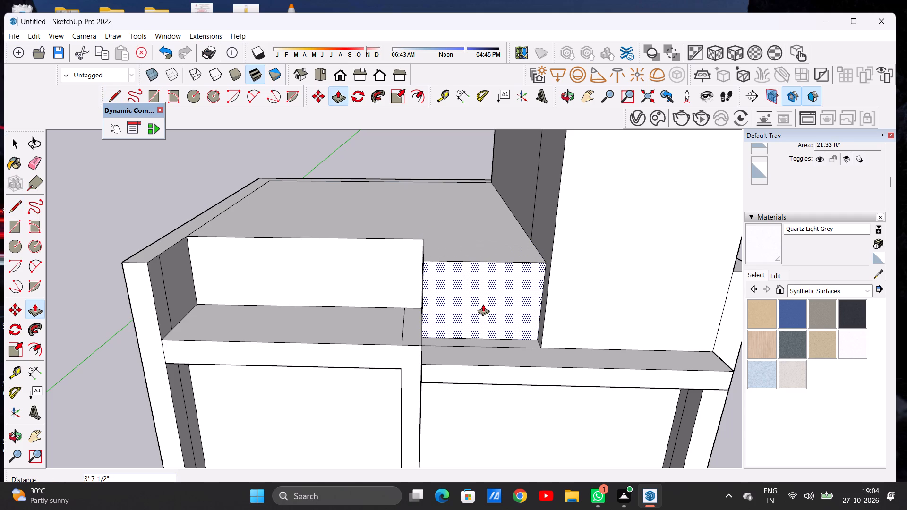
pyautogui.click(551, 266)
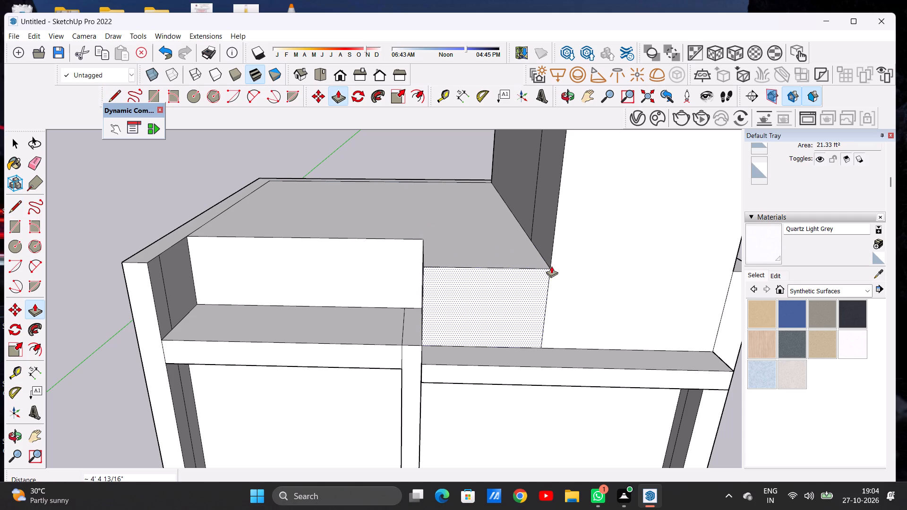
pyautogui.press('space')
# Draw a full-height vertical line on the pulled-out section's front face, marking off a narrow panel at the end away from the tower.
pyautogui.scroll(-2, 488, 263)
pyautogui.scroll(1, 488, 266)
pyautogui.scroll(-7, 488, 268)
pyautogui.moveTo(501, 289); pyautogui.dragTo(490, 234, button='middle')
pyautogui.scroll(6, 490, 273)
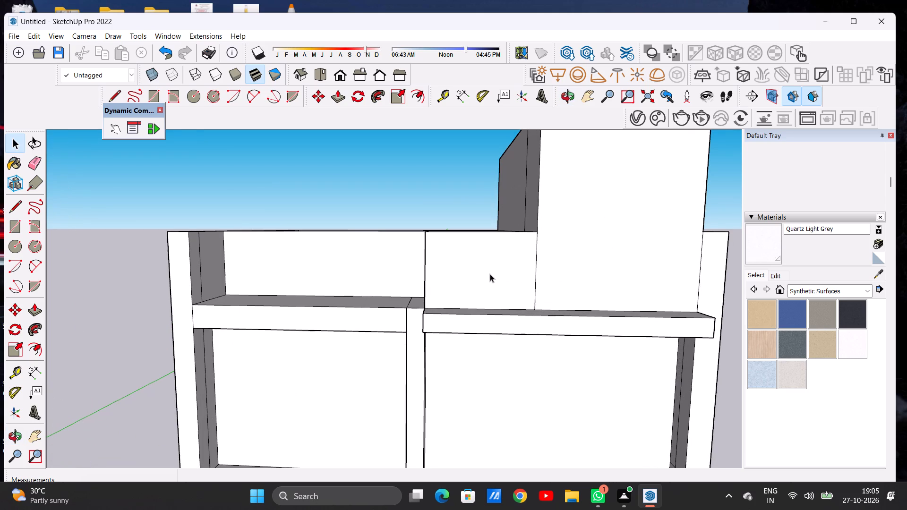
pyautogui.press('l')
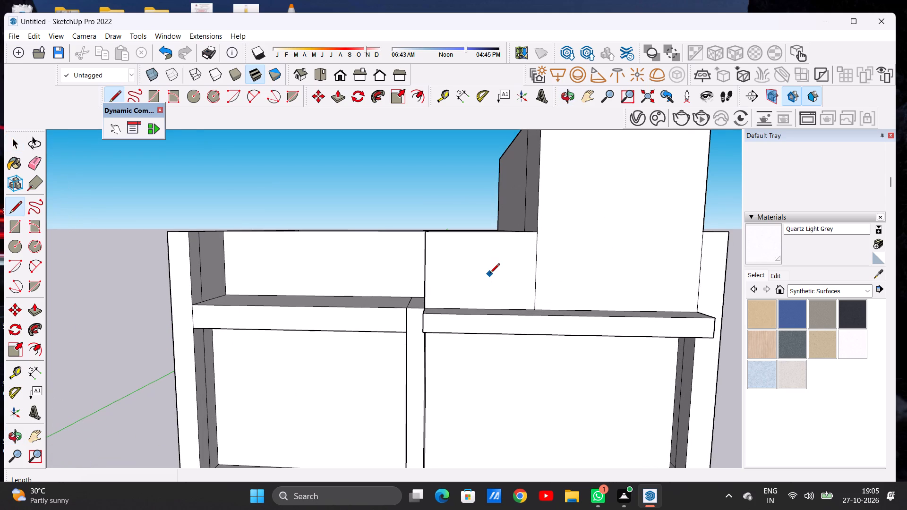
pyautogui.click(457, 234)
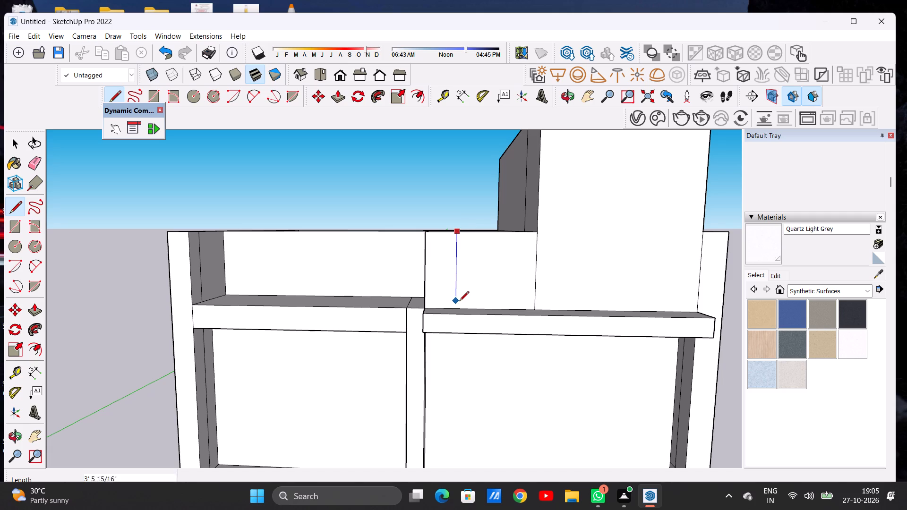
pyautogui.click(454, 308)
pyautogui.press('space')
# Copy the narrow panel with its edges about 2' 8 11/16" along the face towards the tower.
pyautogui.doubleClick(446, 280)
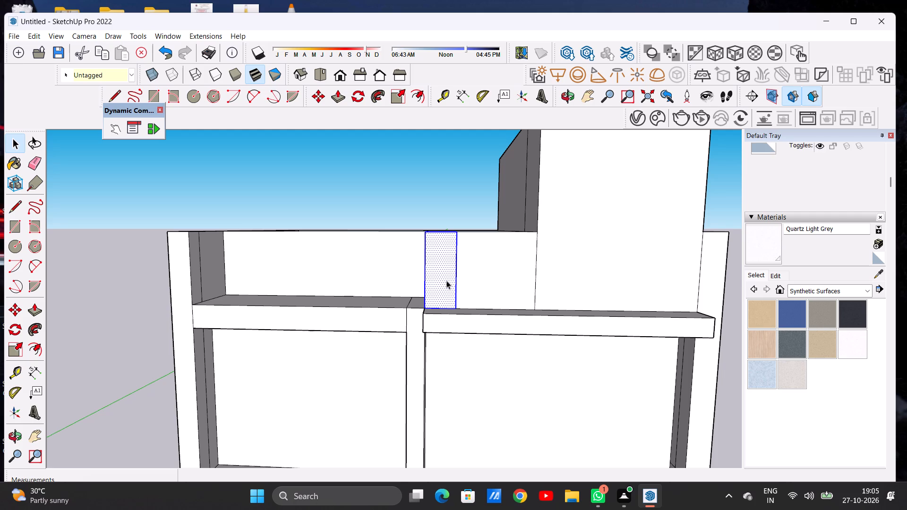
pyautogui.press('m')
pyautogui.click(458, 305)
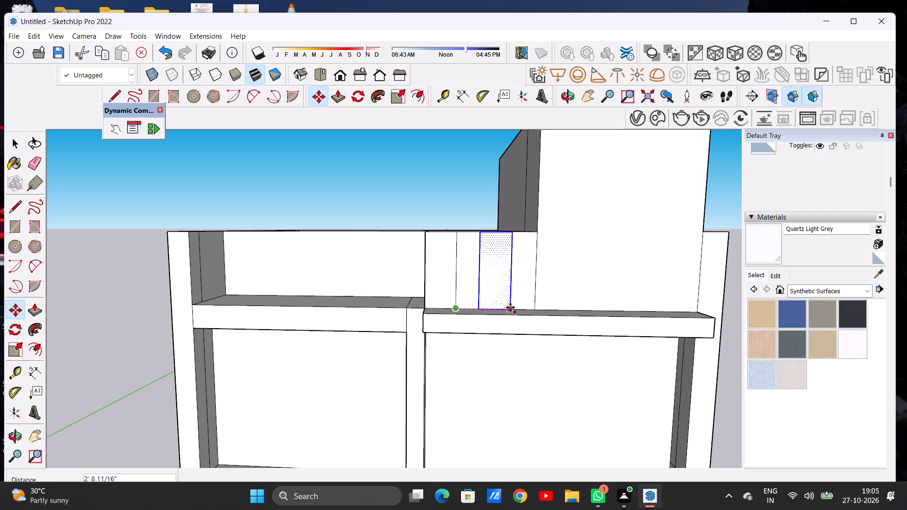
pyautogui.click(510, 307)
pyautogui.press('space')
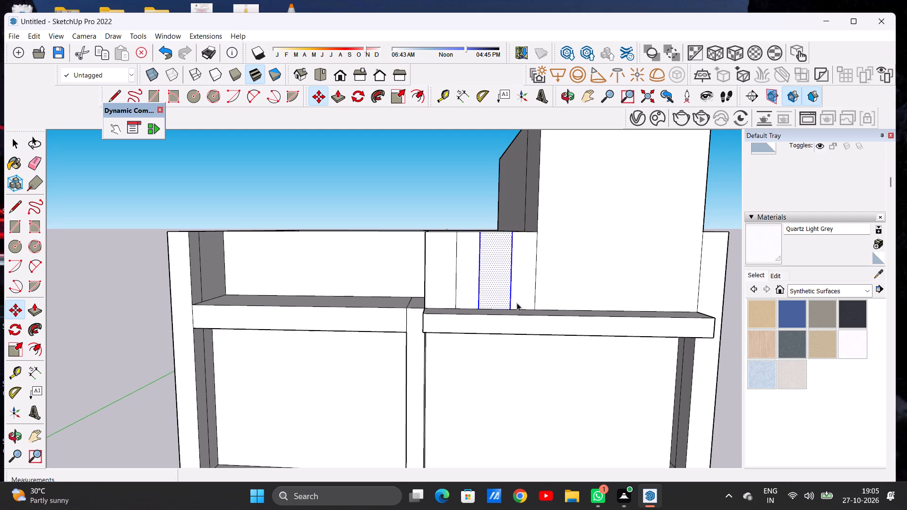
pyautogui.click(723, 206)
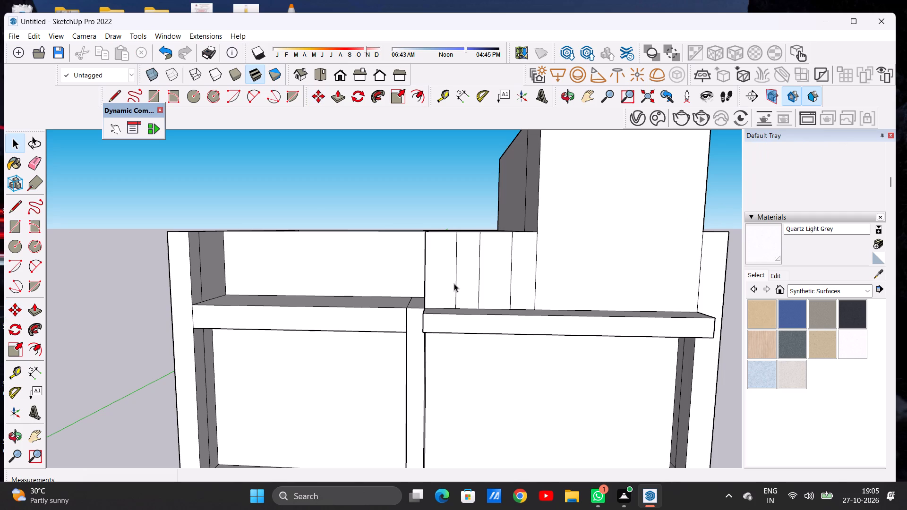
pyautogui.press('space')
# Draw vertical lines close beside the first panel's inner edge and the copied panel's near edge, forming two thin full-height strips.
pyautogui.scroll(4, 461, 279)
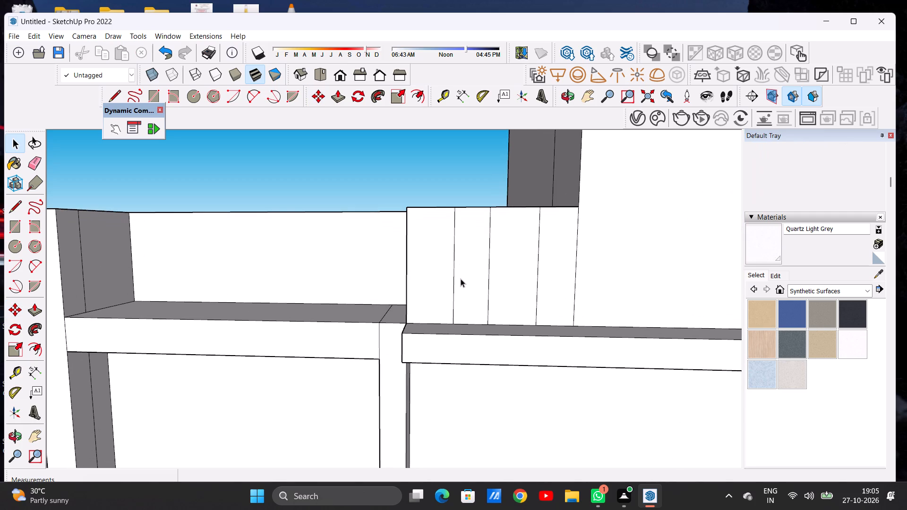
pyautogui.press('l')
pyautogui.scroll(5, 460, 277)
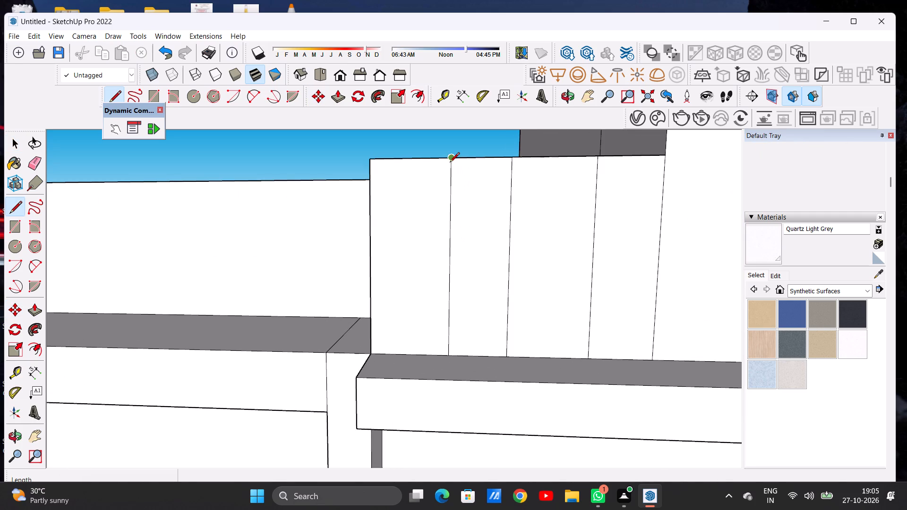
pyautogui.click(444, 158)
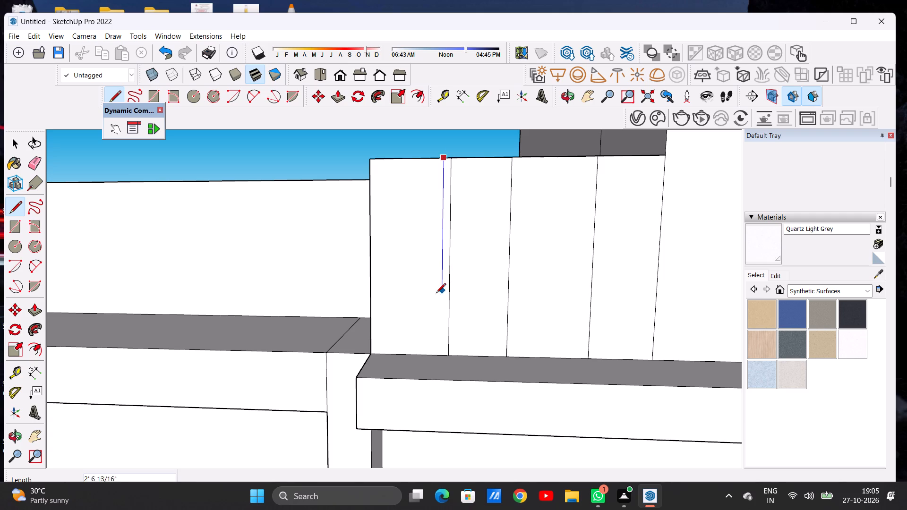
pyautogui.click(442, 354)
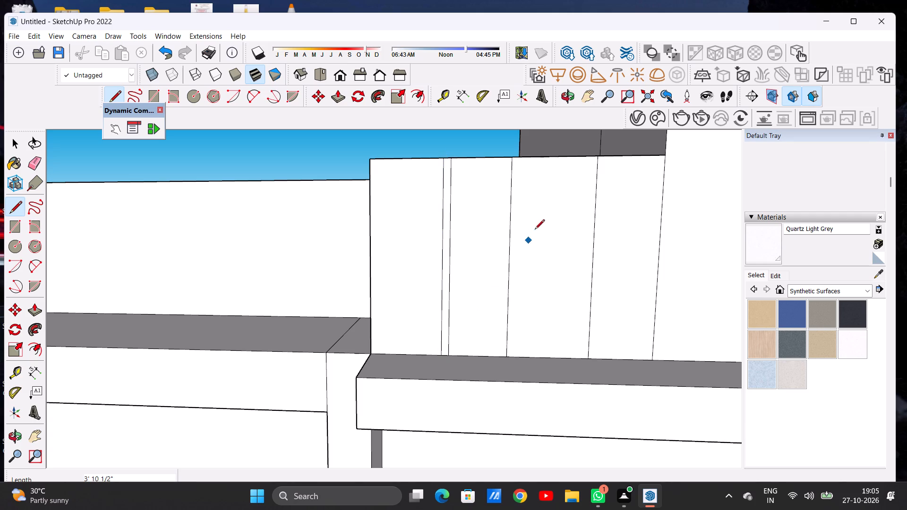
pyautogui.click(522, 160)
pyautogui.click(516, 356)
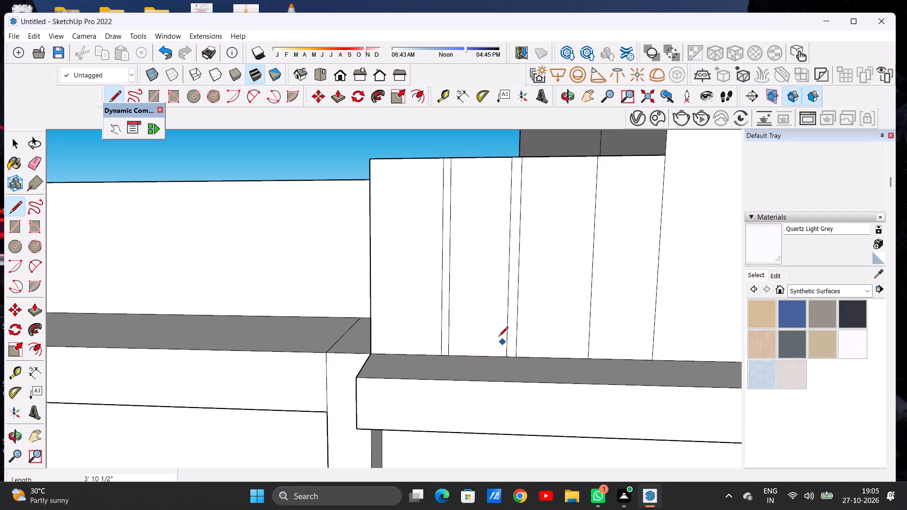
# Draw a full-height vertical line close beside the third panel line on the pulled-out section, forming another thin strip nearer the tower.
pyautogui.scroll(-4, 486, 311)
pyautogui.scroll(5, 574, 212)
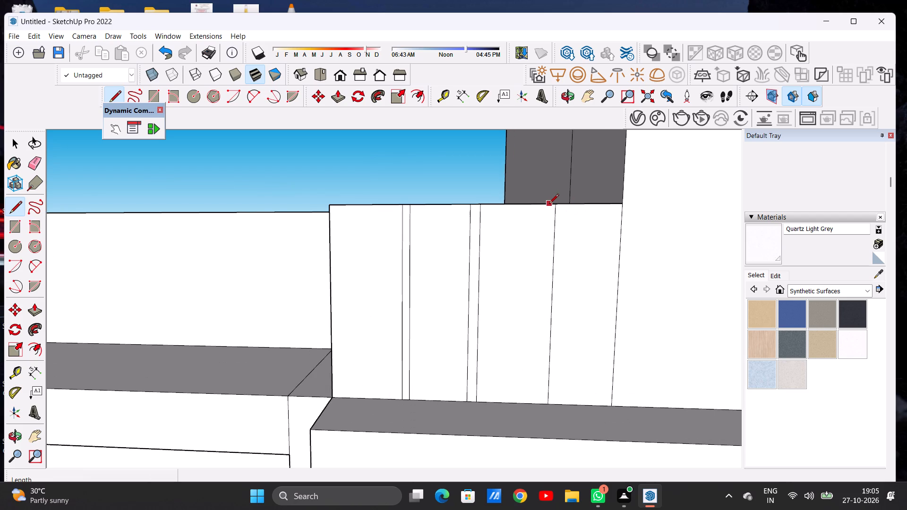
pyautogui.click(565, 206)
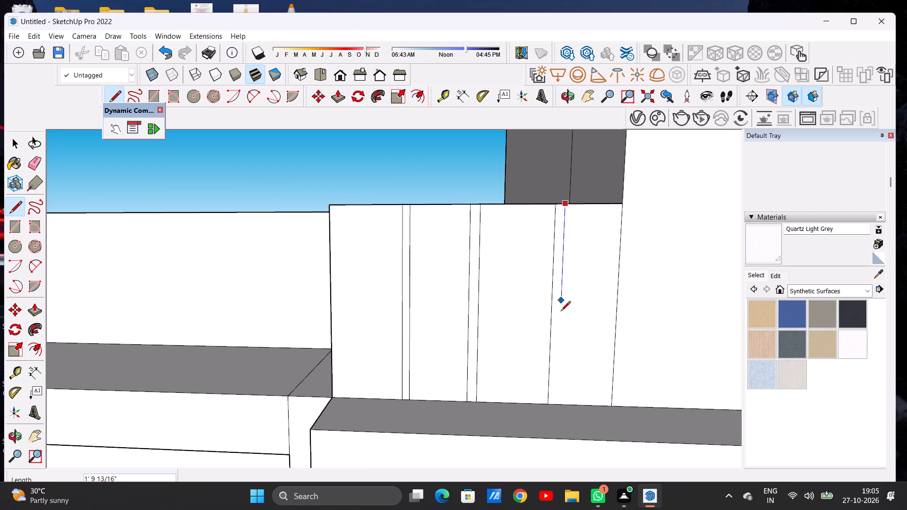
pyautogui.click(560, 402)
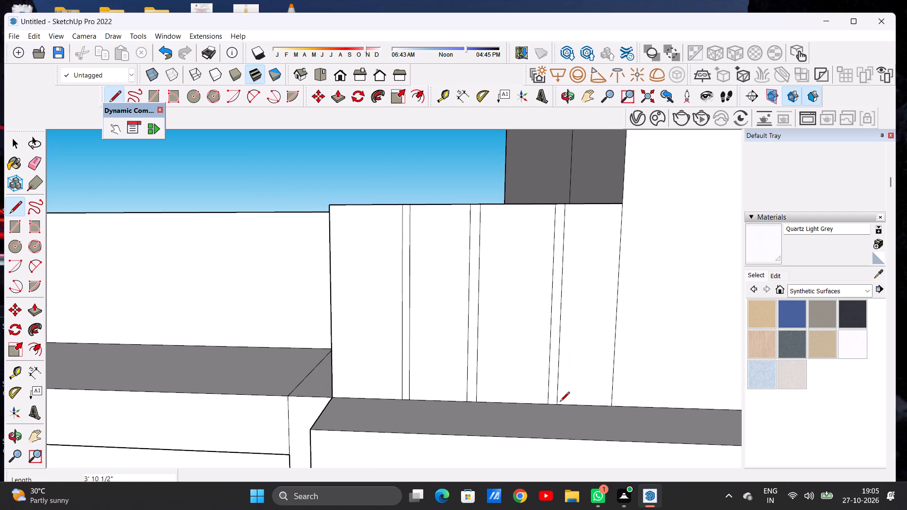
pyautogui.press('space')
# Push/Pull the four wide panels on the pulled-out section forward about 7 1/4", flush with one another, leaving the thin strips as recessed grooves.
pyautogui.scroll(-5, 516, 317)
pyautogui.moveTo(542, 305); pyautogui.dragTo(522, 316, button='middle')
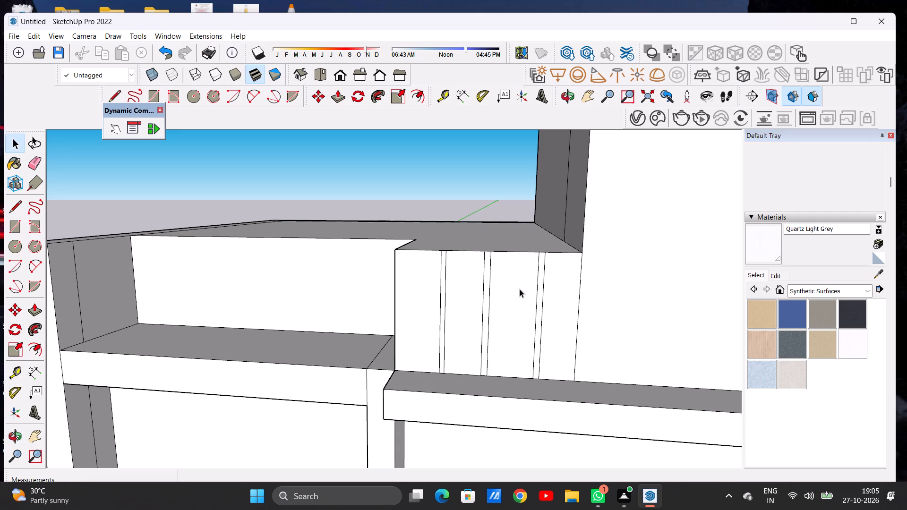
pyautogui.moveTo(524, 285); pyautogui.dragTo(455, 318, button='middle')
pyautogui.press('p')
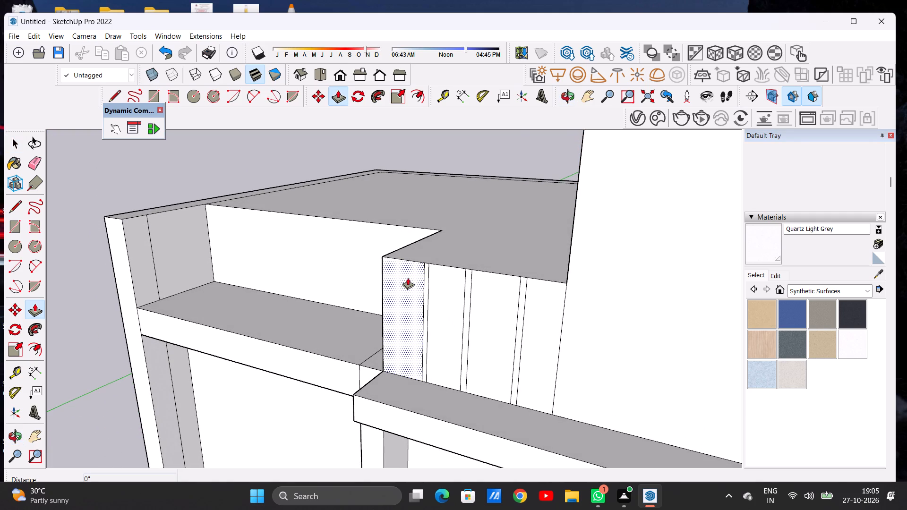
pyautogui.click(409, 276)
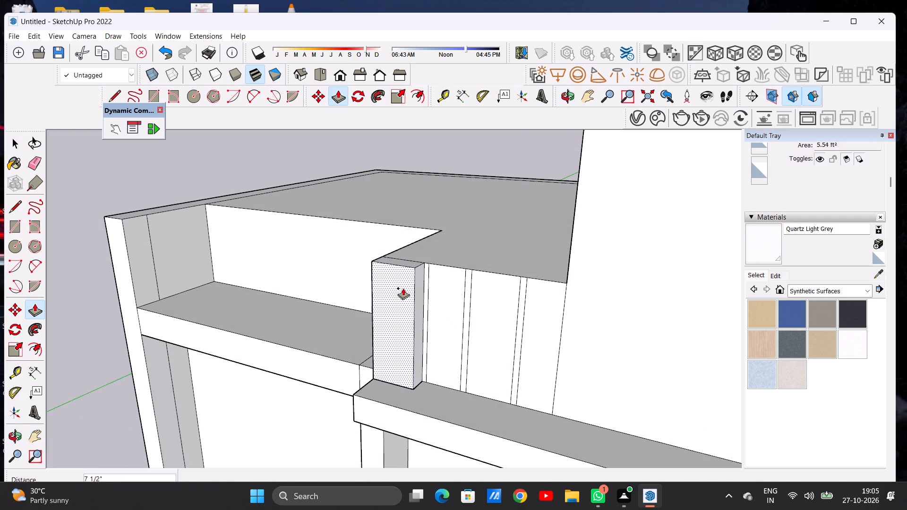
pyautogui.click(403, 288)
pyautogui.click(442, 272)
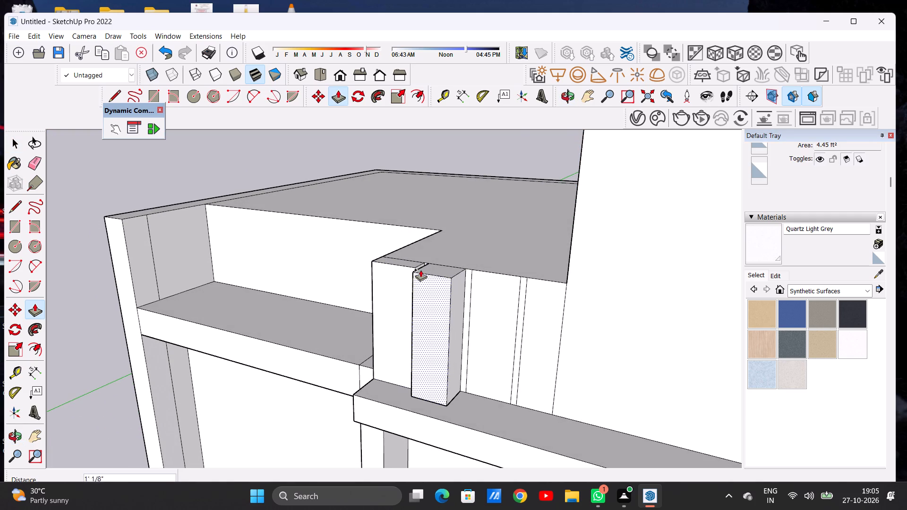
pyautogui.click(415, 266)
pyautogui.click(487, 279)
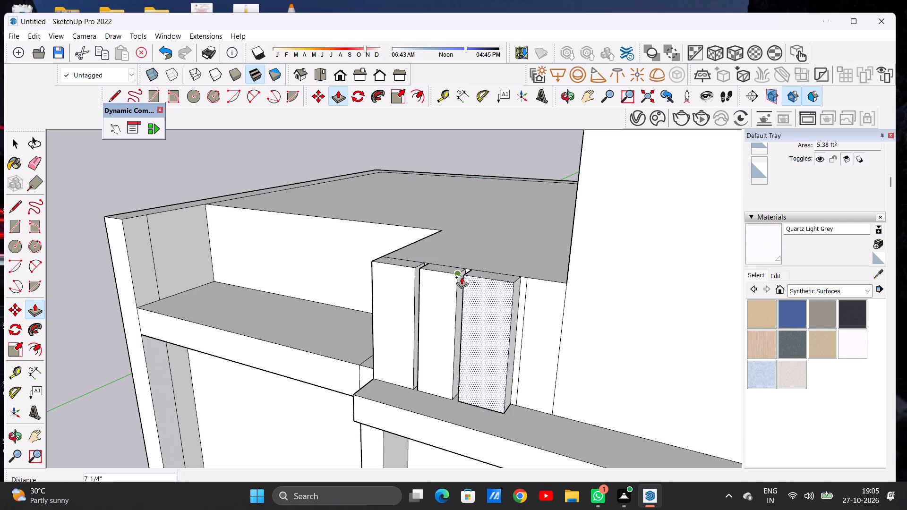
pyautogui.click(460, 277)
pyautogui.click(540, 294)
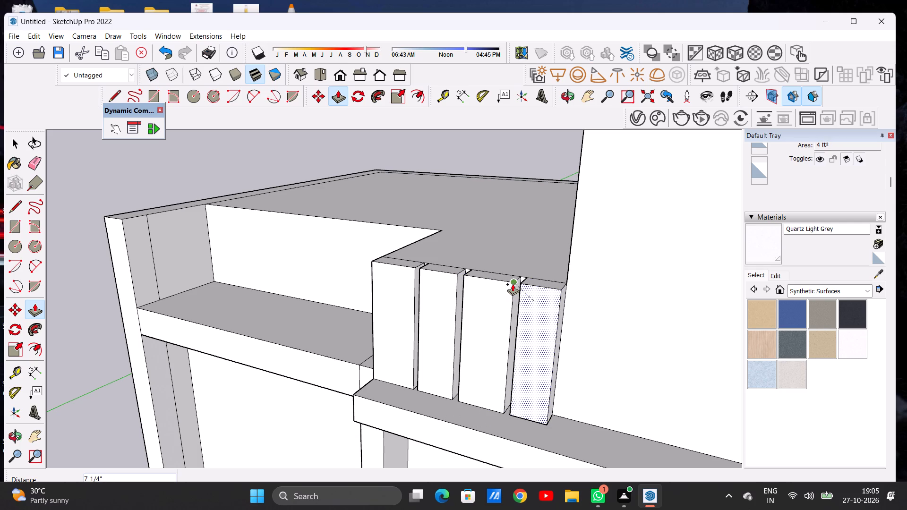
pyautogui.click(513, 284)
pyautogui.press('space')
# Examine the whole building from the front, both sides and above, checking the grooved panels, roof and tower.
pyautogui.scroll(-6, 528, 278)
pyautogui.scroll(2, 528, 278)
pyautogui.scroll(-2, 528, 278)
pyautogui.scroll(1, 528, 278)
pyautogui.scroll(-6, 528, 278)
pyautogui.moveTo(453, 297); pyautogui.dragTo(524, 266, button='middle')
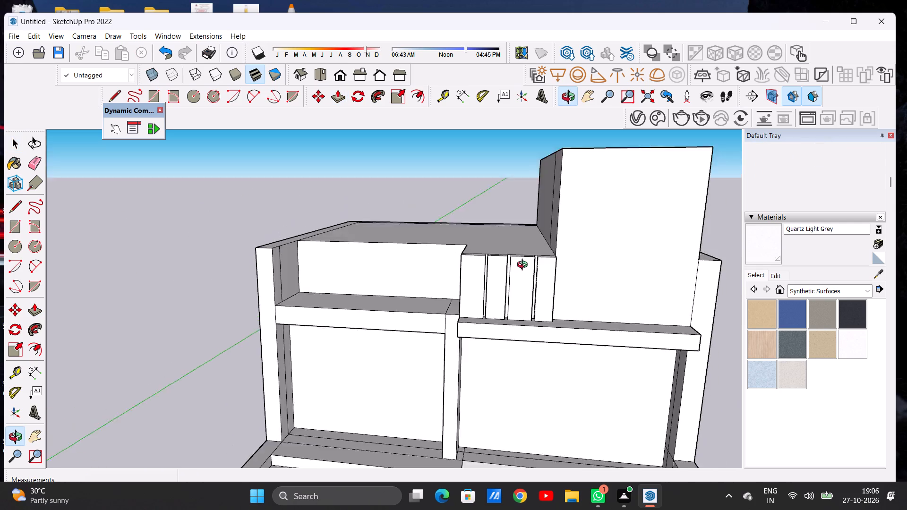
pyautogui.moveTo(524, 266); pyautogui.dragTo(519, 244, button='middle')
pyautogui.scroll(-10, 509, 289)
pyautogui.scroll(1, 526, 282)
pyautogui.scroll(-3, 477, 282)
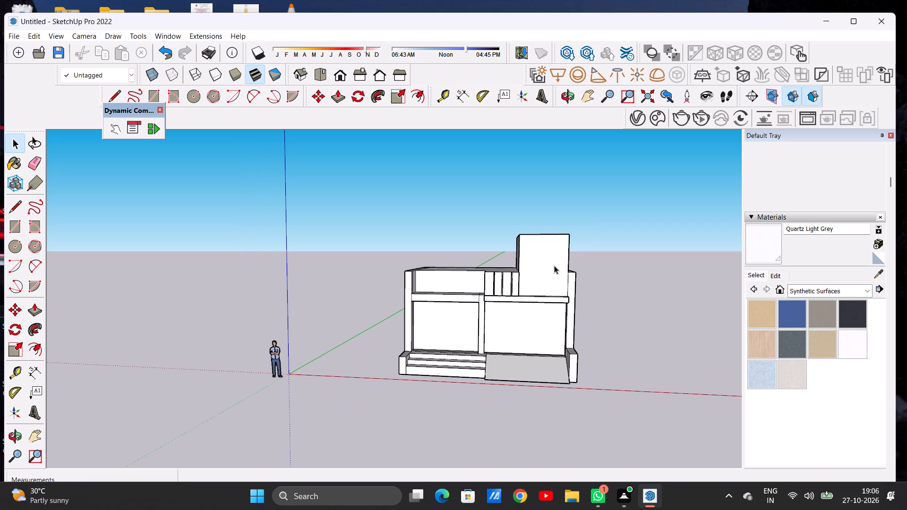
pyautogui.moveTo(496, 253); pyautogui.dragTo(497, 279, button='middle')
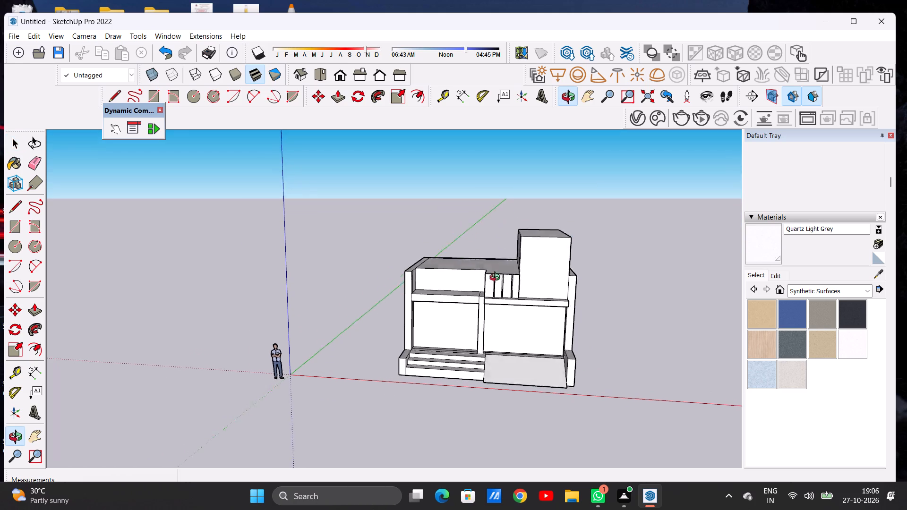
pyautogui.moveTo(497, 279); pyautogui.dragTo(511, 317, button='middle')
pyautogui.scroll(-5, 361, 281)
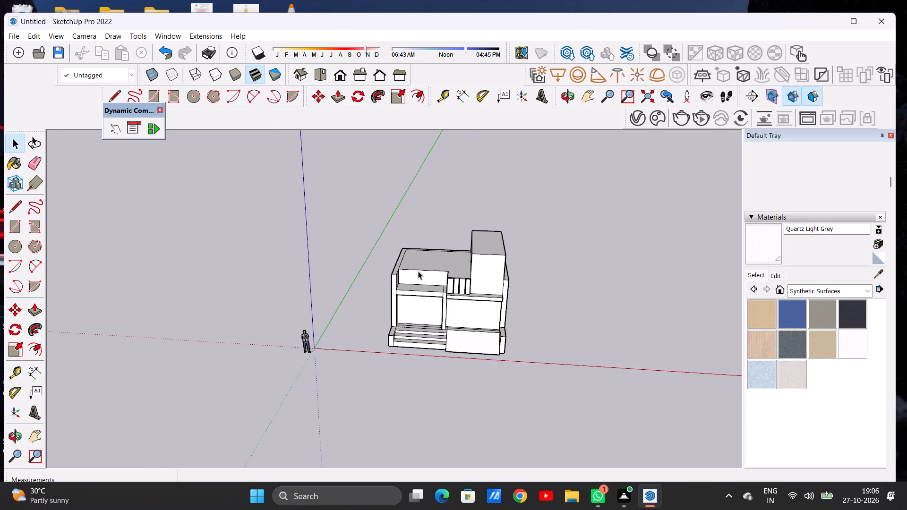
pyautogui.moveTo(415, 275); pyautogui.dragTo(448, 287, button='middle')
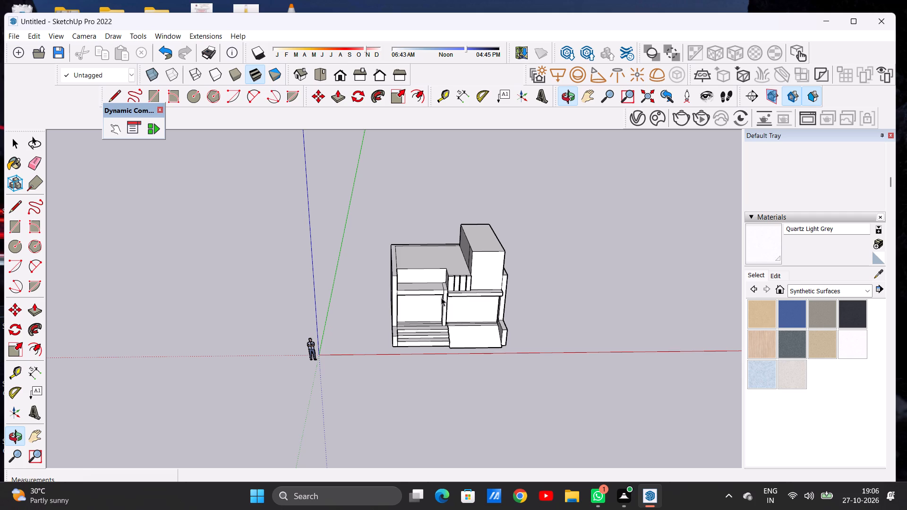
pyautogui.scroll(4, 460, 321)
pyautogui.moveTo(463, 321); pyautogui.dragTo(452, 239, button='middle')
pyautogui.middleClick(452, 239)
pyautogui.scroll(1, 452, 239)
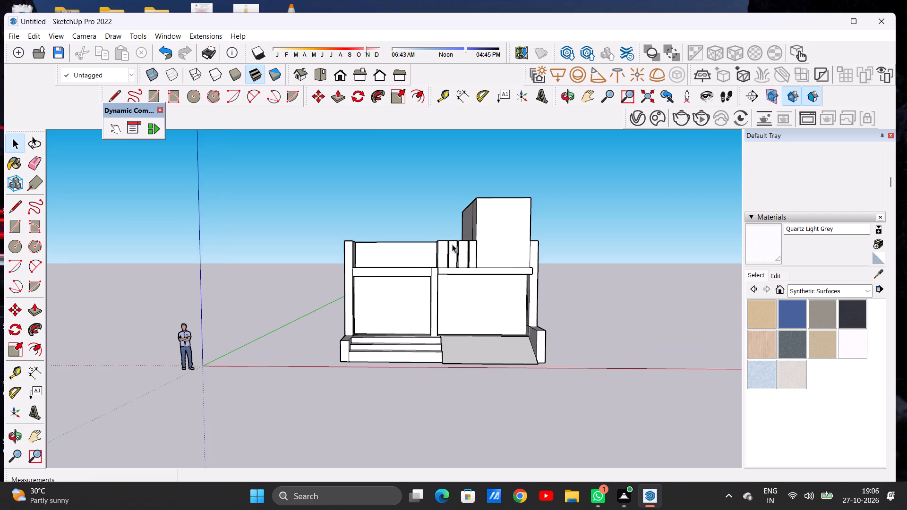
pyautogui.scroll(-6, 418, 250)
pyautogui.scroll(5, 460, 251)
pyautogui.moveTo(505, 242); pyautogui.dragTo(338, 268, button='middle')
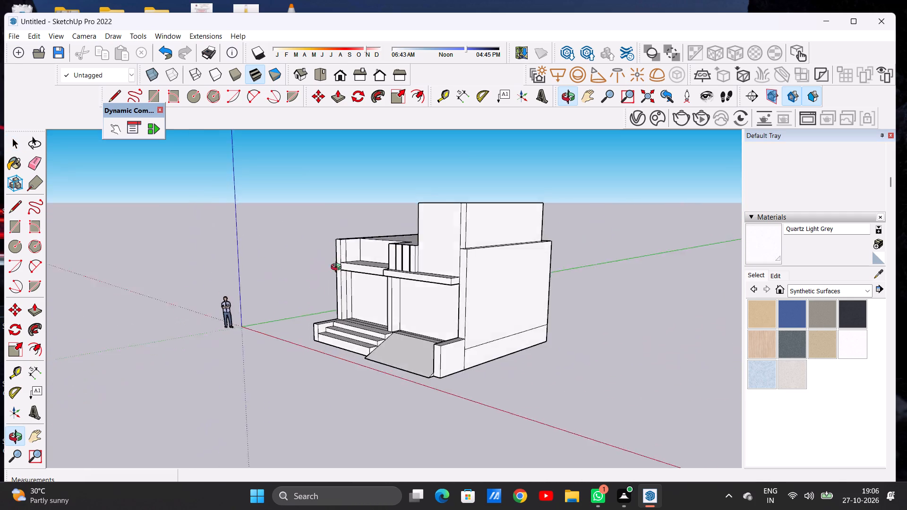
pyautogui.moveTo(338, 268); pyautogui.dragTo(502, 345, button='middle')
pyautogui.scroll(1, 447, 225)
pyautogui.scroll(-1, 447, 225)
pyautogui.scroll(4, 447, 225)
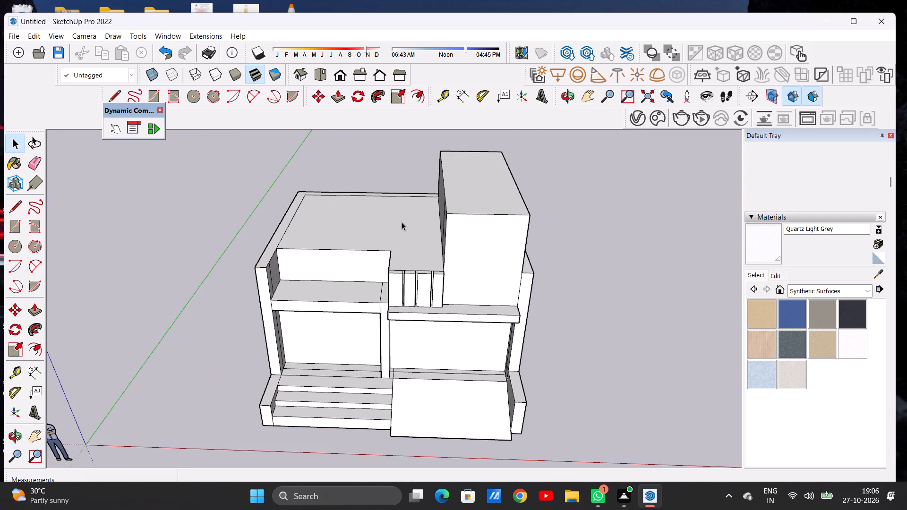
pyautogui.moveTo(401, 222); pyautogui.dragTo(400, 323, button='middle')
pyautogui.scroll(-11, 462, 269)
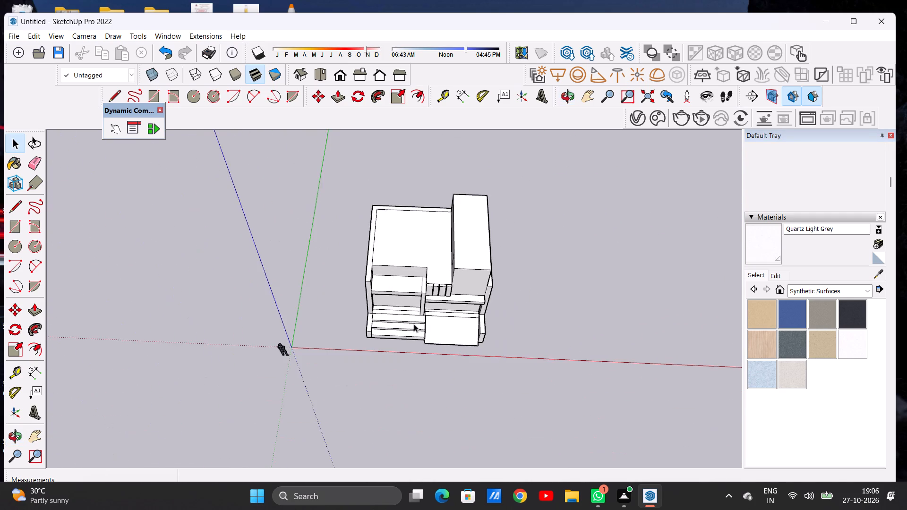
pyautogui.moveTo(413, 323); pyautogui.dragTo(438, 223, button='middle')
pyautogui.scroll(6, 446, 252)
pyautogui.moveTo(459, 302); pyautogui.dragTo(444, 237, button='middle')
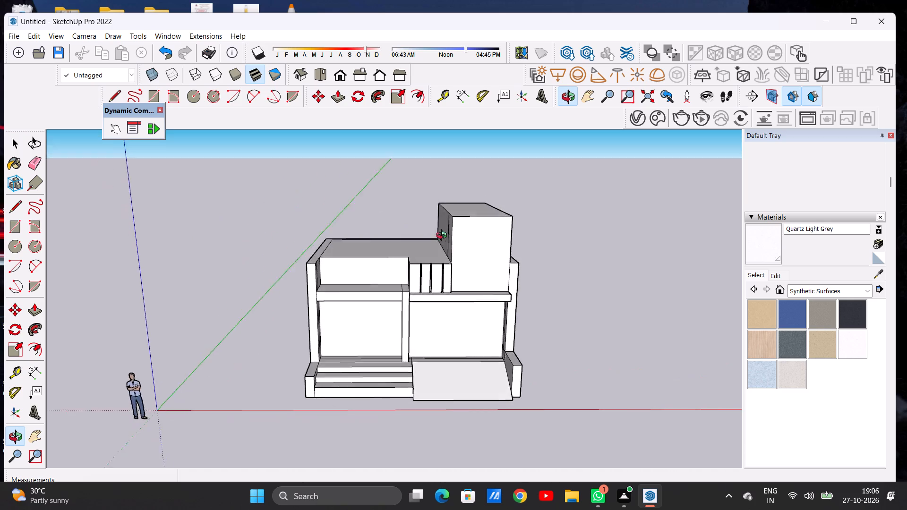
pyautogui.moveTo(444, 237); pyautogui.dragTo(438, 217, button='middle')
pyautogui.scroll(4, 458, 231)
pyautogui.moveTo(518, 220); pyautogui.dragTo(466, 285, button='middle')
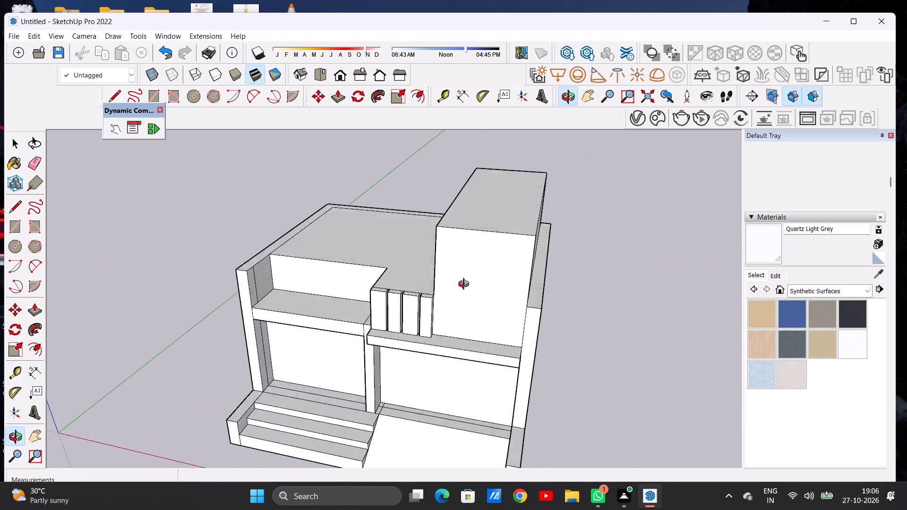
pyautogui.moveTo(466, 285); pyautogui.dragTo(513, 234, button='middle')
pyautogui.scroll(-8, 495, 255)
pyautogui.moveTo(537, 274); pyautogui.dragTo(355, 269, button='middle')
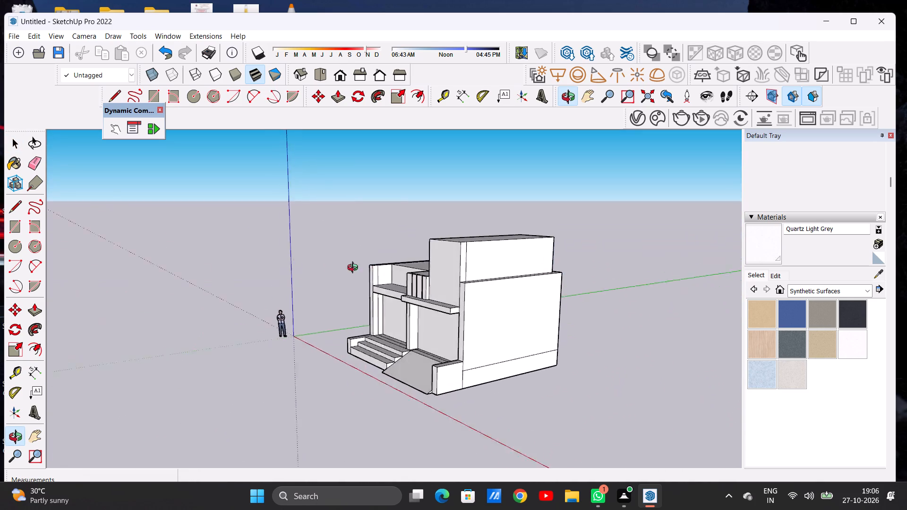
pyautogui.moveTo(355, 269); pyautogui.dragTo(526, 299, button='middle')
pyautogui.scroll(4, 452, 265)
pyautogui.moveTo(447, 229); pyautogui.dragTo(459, 303, button='middle')
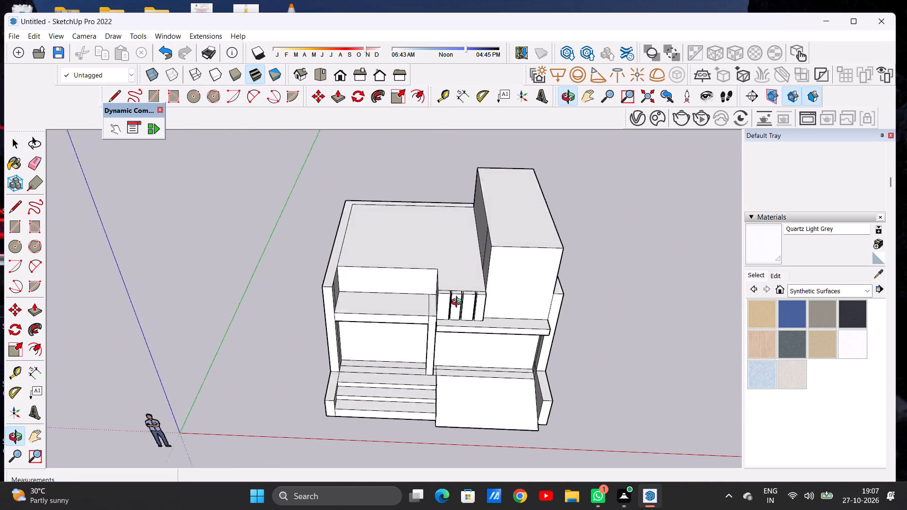
pyautogui.moveTo(459, 303); pyautogui.dragTo(462, 314, button='middle')
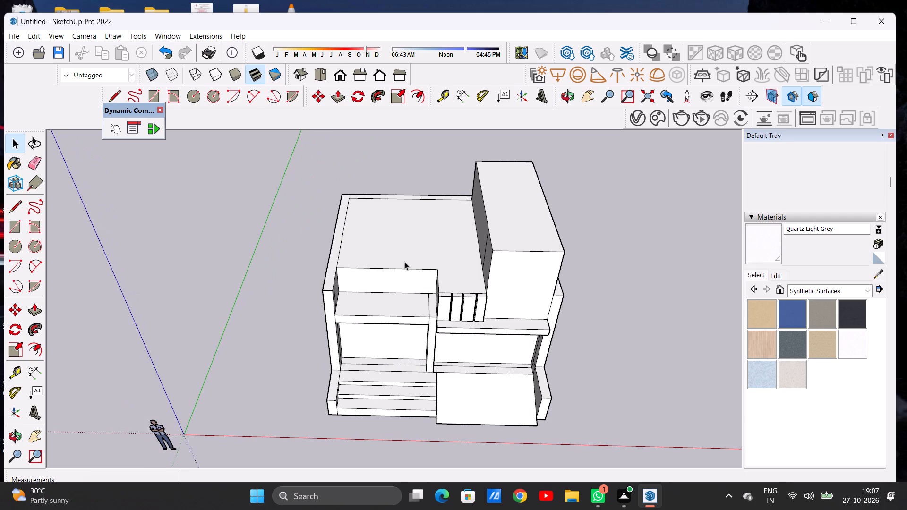
pyautogui.scroll(-5, 443, 239)
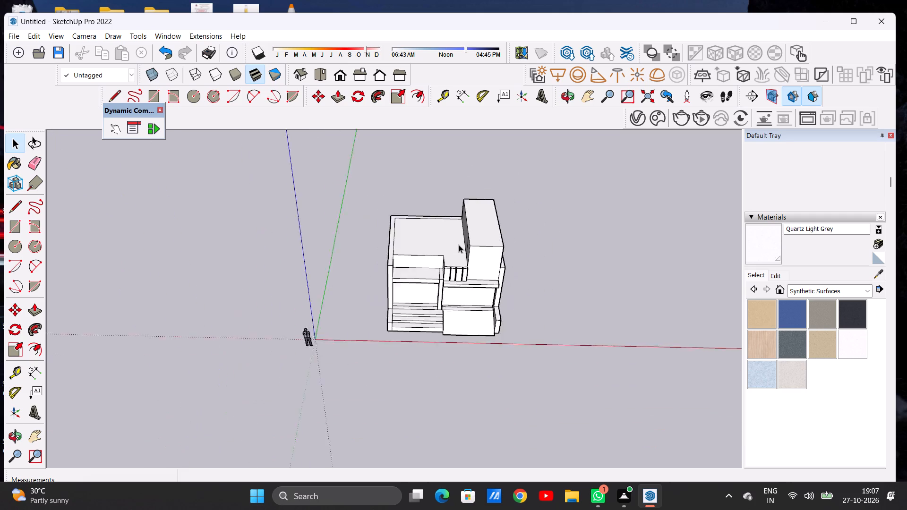
pyautogui.scroll(-3, 459, 245)
pyautogui.scroll(8, 451, 221)
pyautogui.moveTo(390, 244); pyautogui.dragTo(474, 205, button='middle')
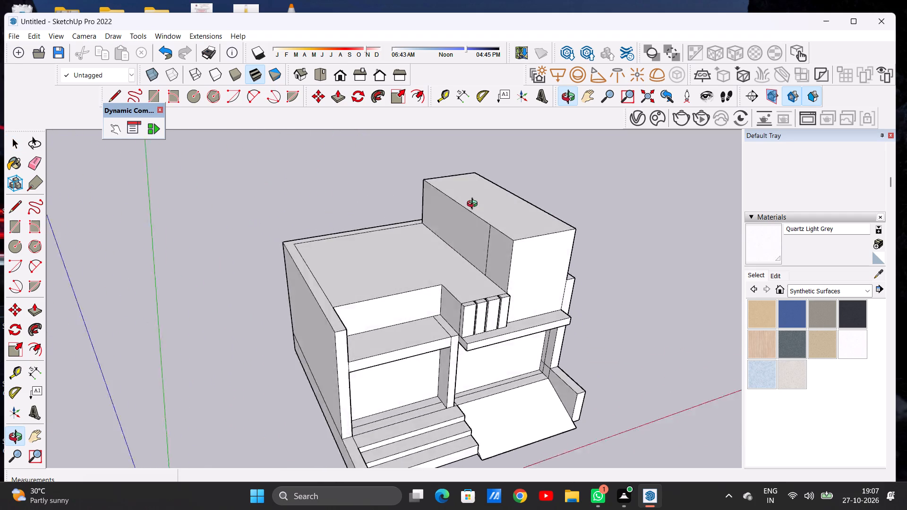
pyautogui.moveTo(474, 205); pyautogui.dragTo(312, 217, button='middle')
pyautogui.moveTo(502, 230); pyautogui.dragTo(351, 182, button='middle')
pyautogui.moveTo(482, 227); pyautogui.dragTo(391, 209, button='middle')
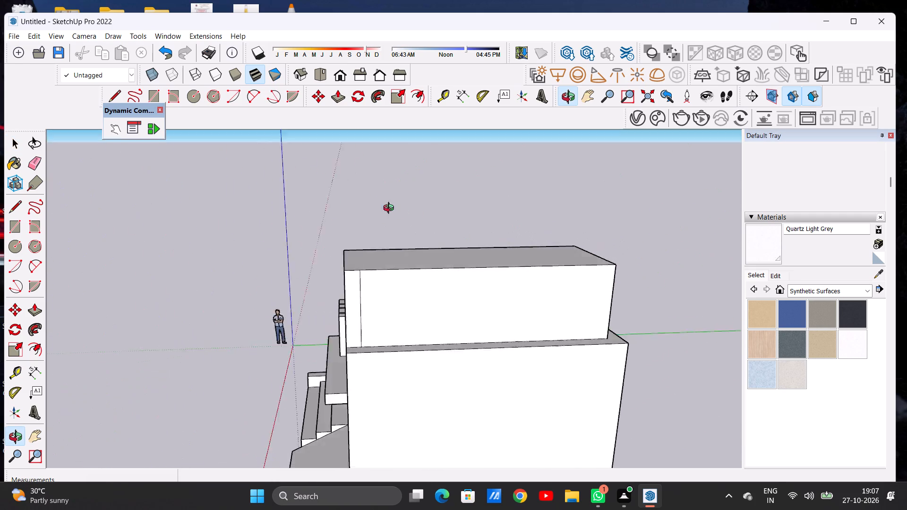
pyautogui.moveTo(391, 209); pyautogui.dragTo(585, 222, button='middle')
pyautogui.scroll(-3, 543, 211)
pyautogui.moveTo(415, 259); pyautogui.dragTo(523, 243, button='middle')
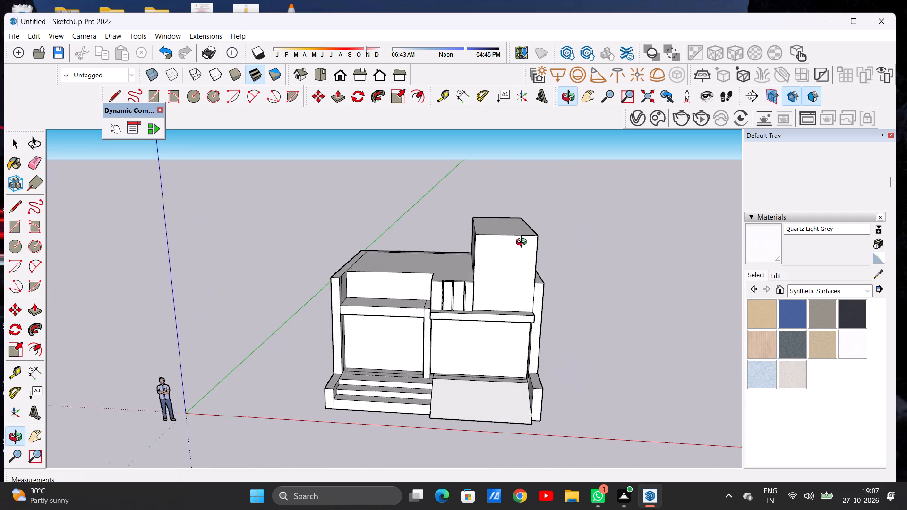
pyautogui.moveTo(523, 243); pyautogui.dragTo(525, 243, button='middle')
pyautogui.scroll(-3, 469, 245)
pyautogui.moveTo(436, 266); pyautogui.dragTo(465, 328, button='middle')
pyautogui.scroll(8, 454, 263)
pyautogui.moveTo(449, 271); pyautogui.dragTo(444, 292, button='middle')
pyautogui.scroll(1, 444, 280)
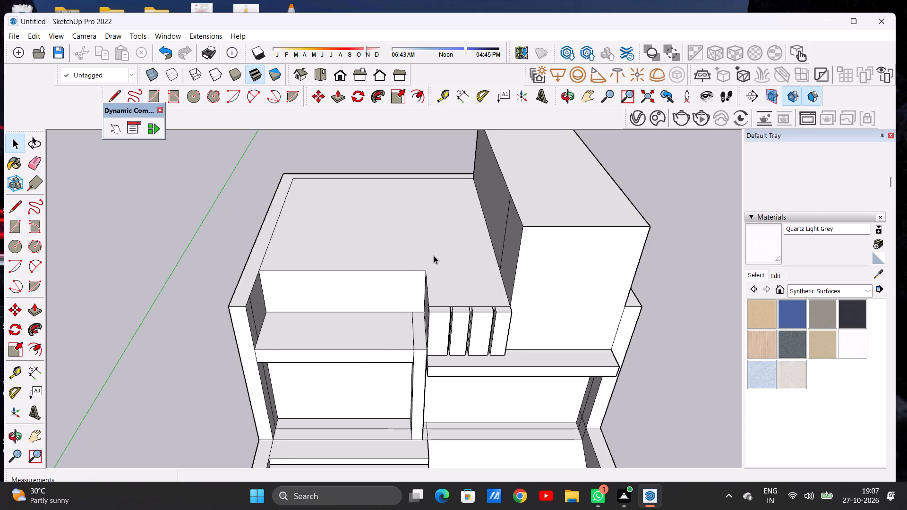
# Draw a line about 5' 6" across the flat roof from the setback's inner corner to the tower's side wall, splitting off the pulled-out section's roof.
pyautogui.scroll(-1, 435, 255)
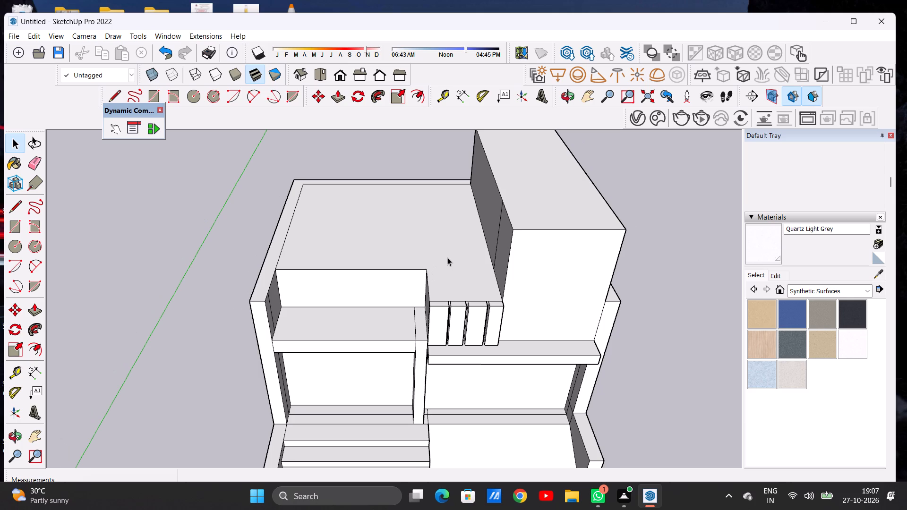
pyautogui.moveTo(442, 257); pyautogui.dragTo(441, 292, button='middle')
pyautogui.scroll(1, 453, 279)
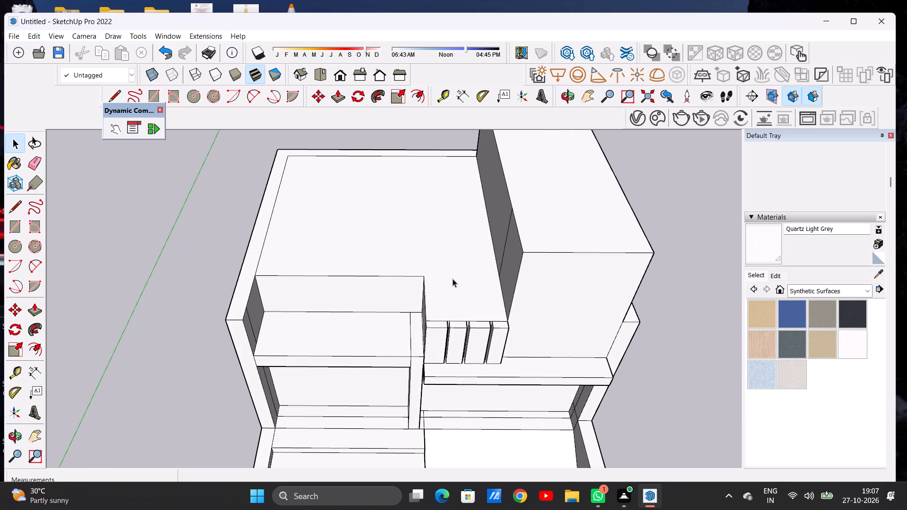
pyautogui.press('l')
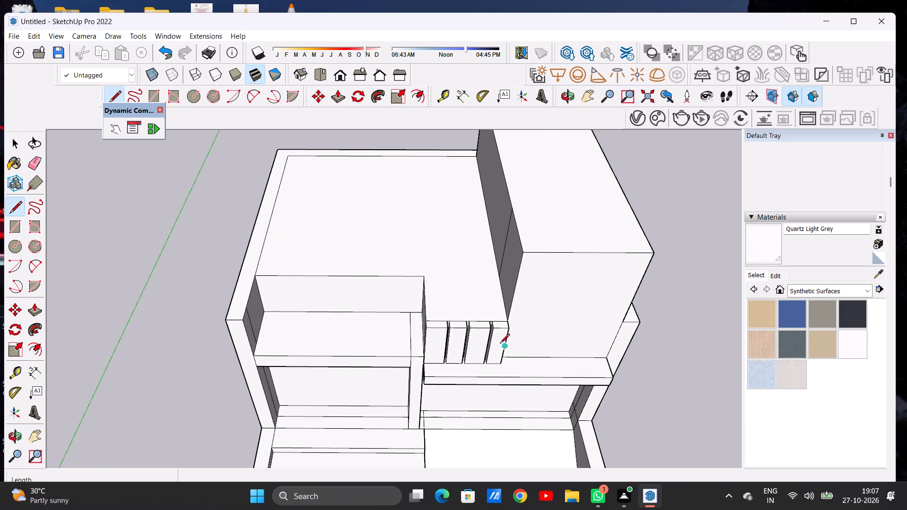
pyautogui.click(419, 276)
pyautogui.click(501, 273)
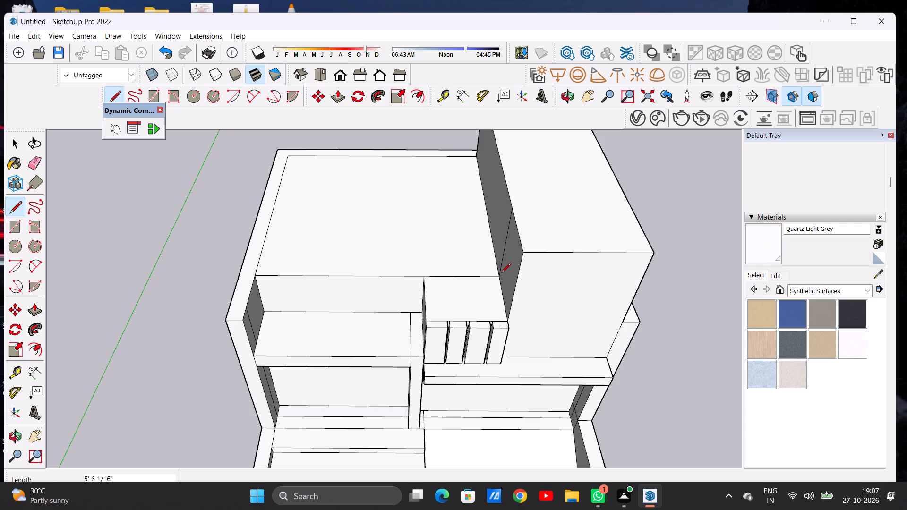
pyautogui.press('space')
pyautogui.scroll(-4, 452, 258)
pyautogui.moveTo(444, 263); pyautogui.dragTo(436, 230, button='middle')
pyautogui.scroll(3, 436, 240)
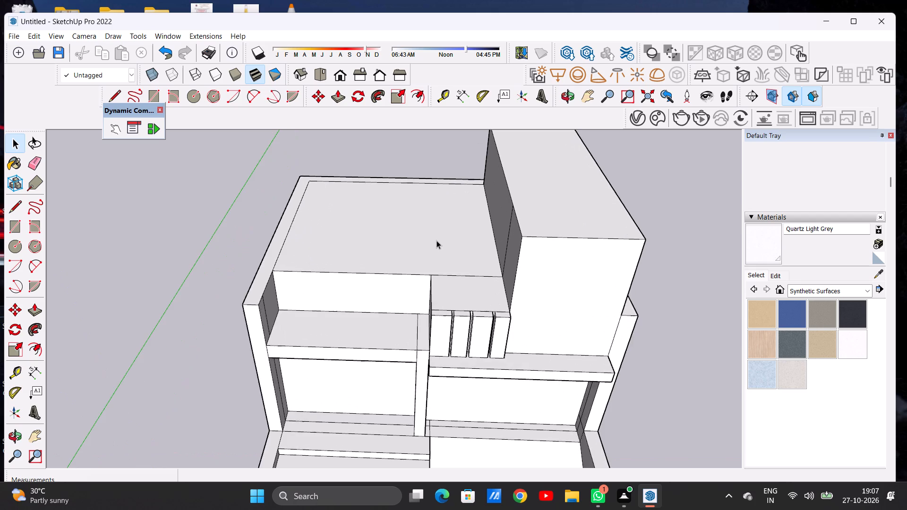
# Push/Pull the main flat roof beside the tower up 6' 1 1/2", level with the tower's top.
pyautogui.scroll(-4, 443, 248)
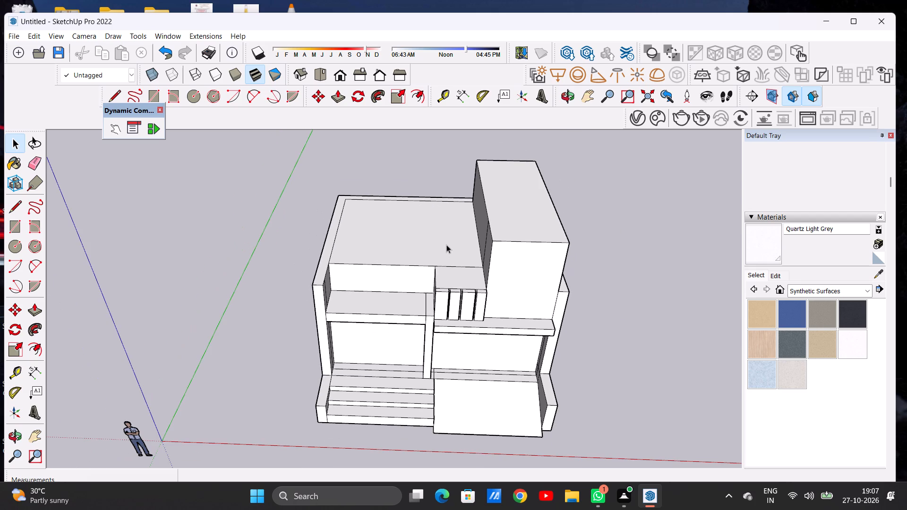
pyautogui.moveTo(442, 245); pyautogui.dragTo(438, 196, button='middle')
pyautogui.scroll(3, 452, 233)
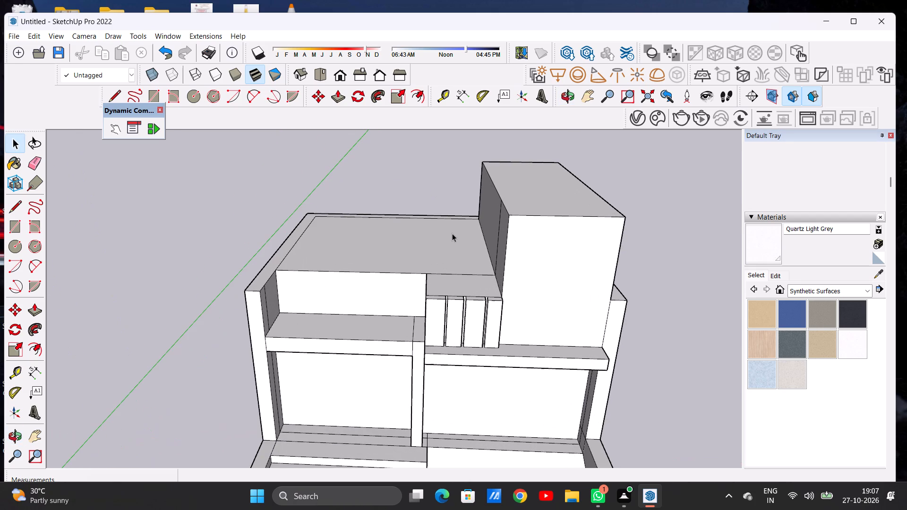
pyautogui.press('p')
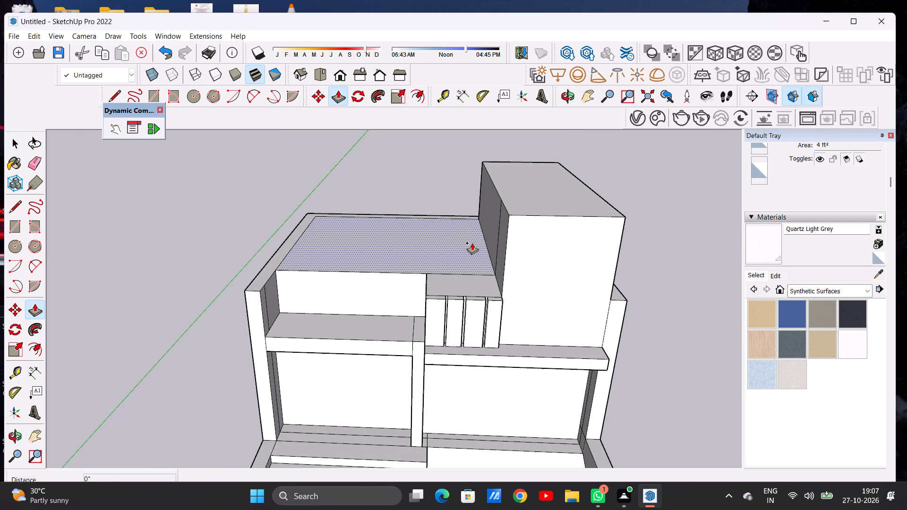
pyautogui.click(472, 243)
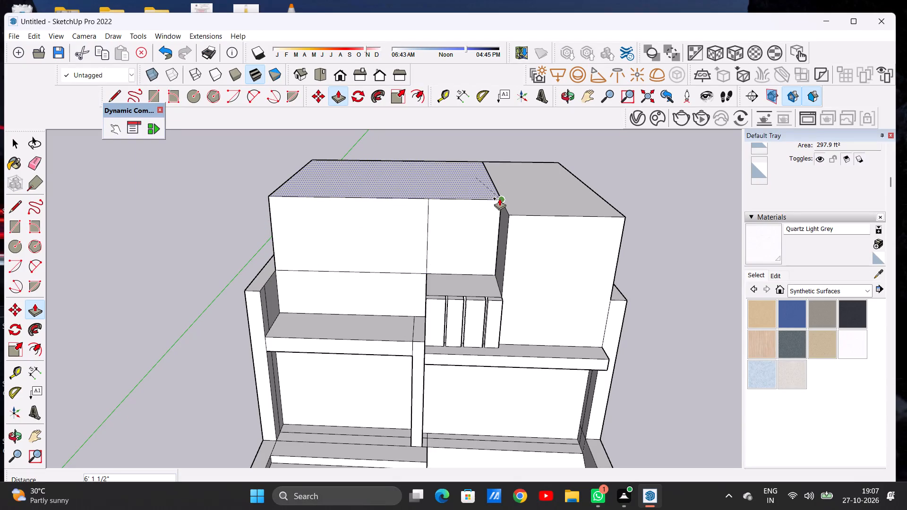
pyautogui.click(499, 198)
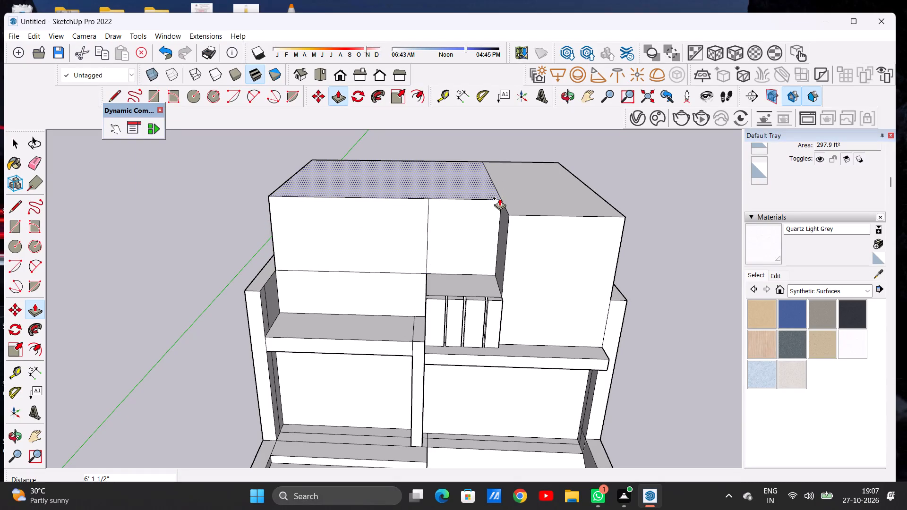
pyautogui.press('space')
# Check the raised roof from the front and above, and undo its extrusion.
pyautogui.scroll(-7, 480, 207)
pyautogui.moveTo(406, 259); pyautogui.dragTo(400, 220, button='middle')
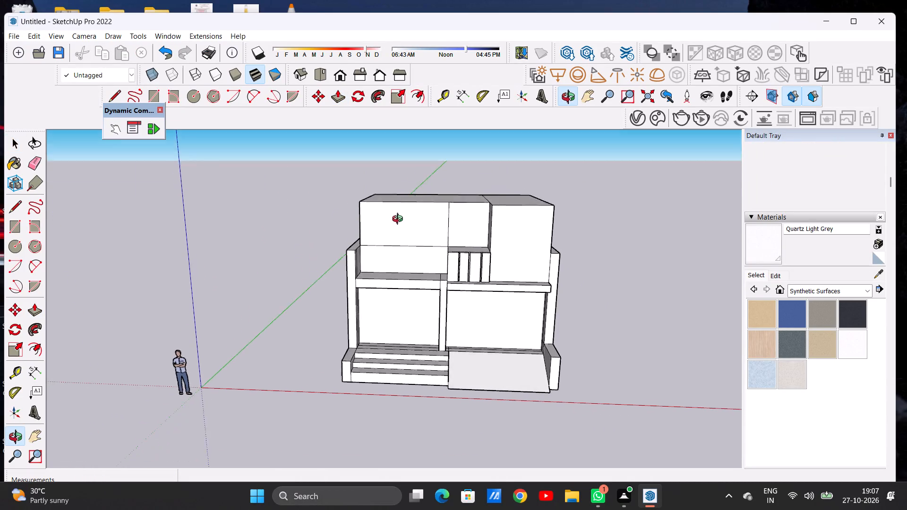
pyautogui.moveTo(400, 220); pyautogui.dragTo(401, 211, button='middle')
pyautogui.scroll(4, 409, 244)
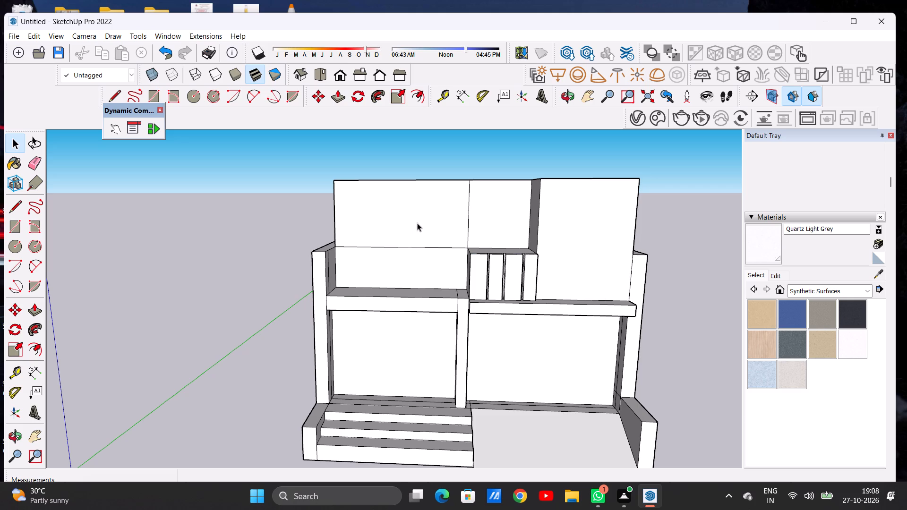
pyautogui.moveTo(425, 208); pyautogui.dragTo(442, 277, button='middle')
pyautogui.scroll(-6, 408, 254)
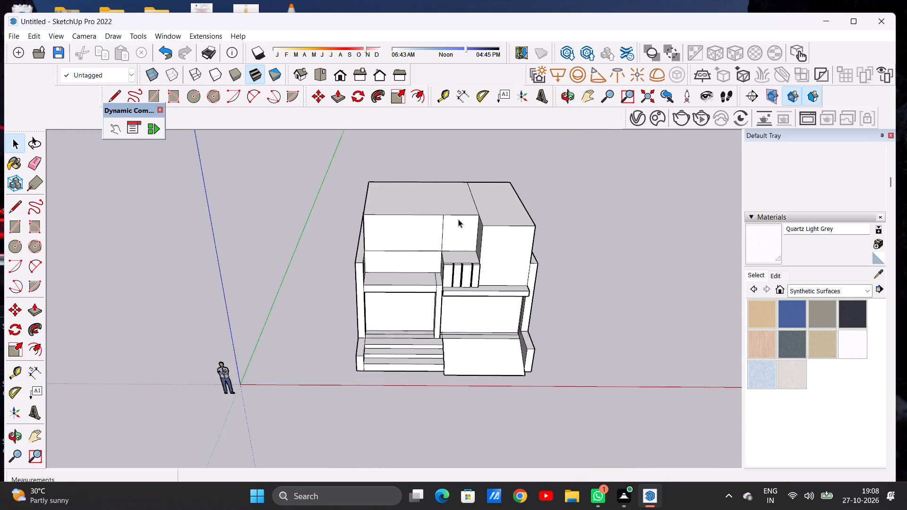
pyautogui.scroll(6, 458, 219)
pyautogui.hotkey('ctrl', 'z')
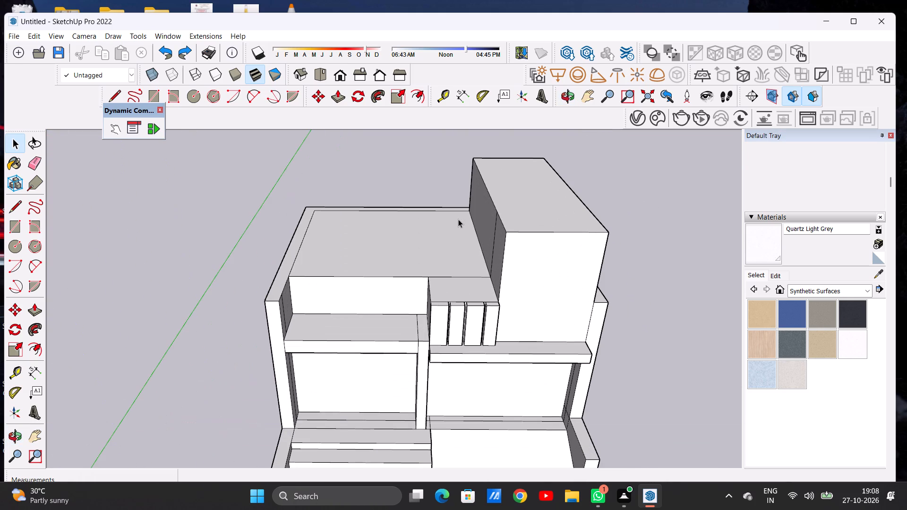
# Push/Pull the main flat roof beside the tower up 10'.
pyautogui.press('p')
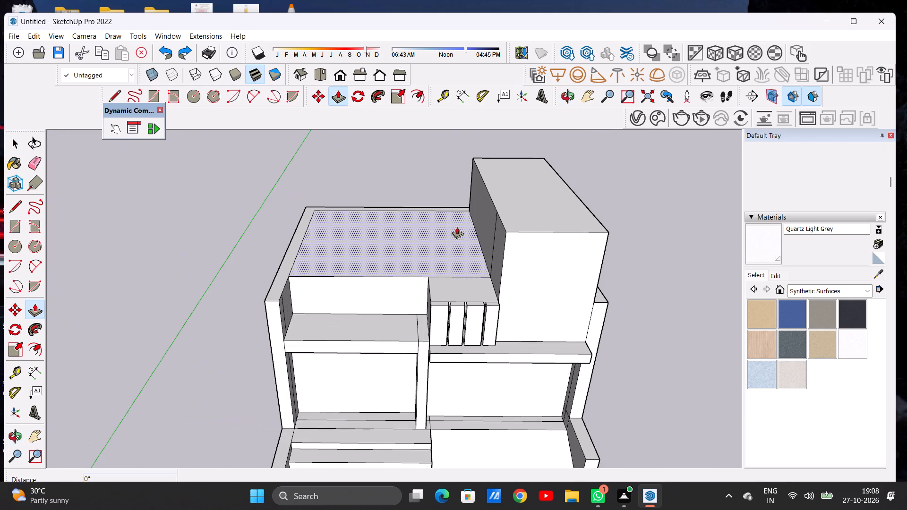
pyautogui.click(457, 226)
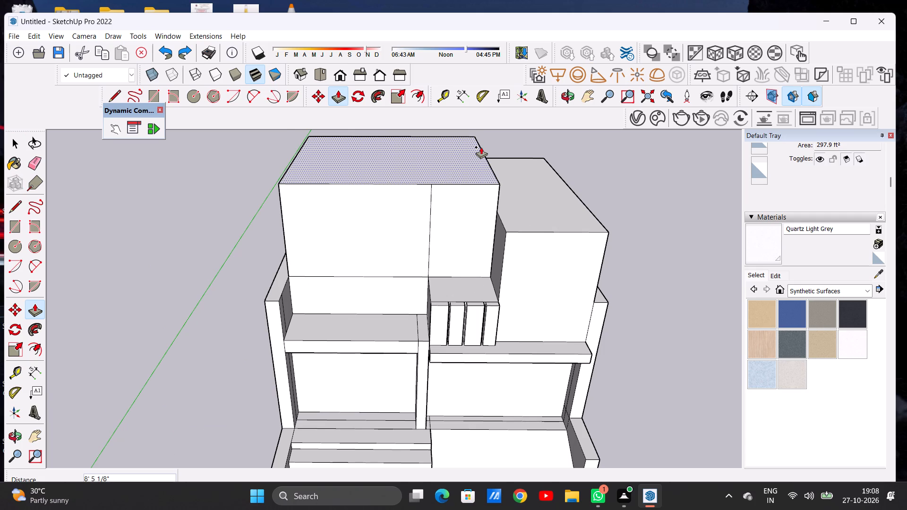
pyautogui.press('1')
pyautogui.press('0')
pyautogui.press("'")
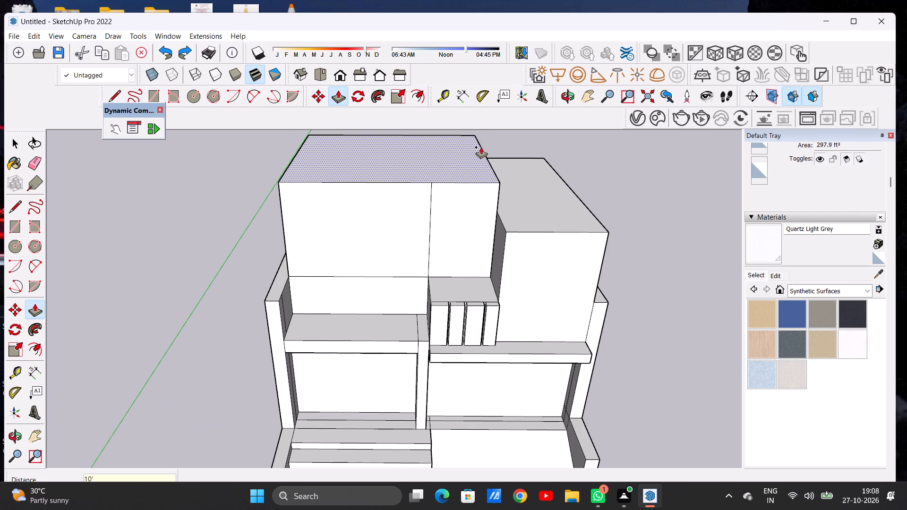
pyautogui.press('Return')
pyautogui.press('space')
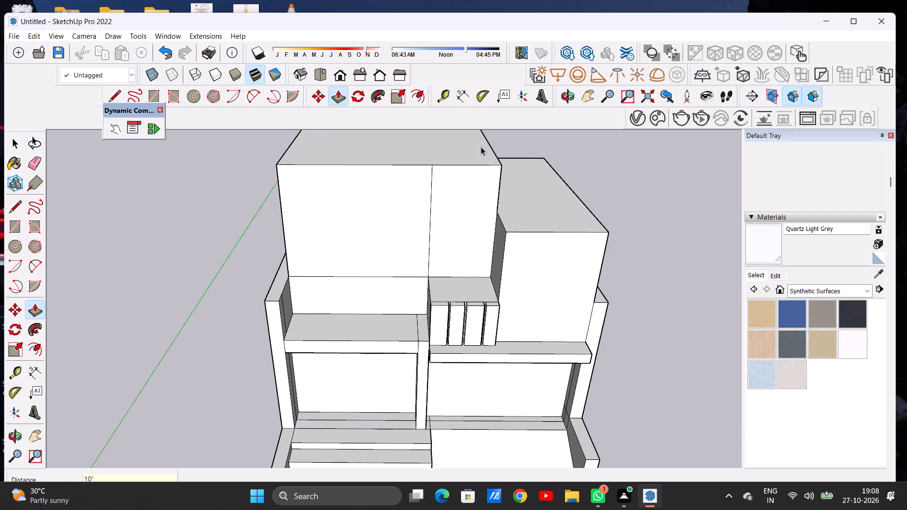
# Examine the new upper storey's proportions against the tower and lower floors from the front and above.
pyautogui.scroll(-5, 481, 147)
pyautogui.scroll(-6, 423, 202)
pyautogui.moveTo(426, 221); pyautogui.dragTo(425, 157, button='middle')
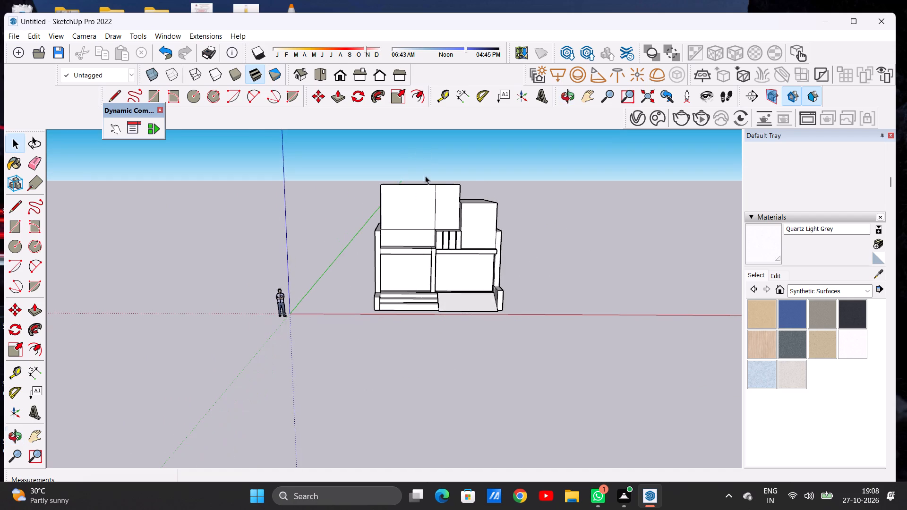
pyautogui.scroll(7, 425, 218)
pyautogui.scroll(-5, 419, 253)
pyautogui.moveTo(425, 221); pyautogui.dragTo(429, 200, button='middle')
pyautogui.middleClick(429, 200)
pyautogui.scroll(7, 443, 199)
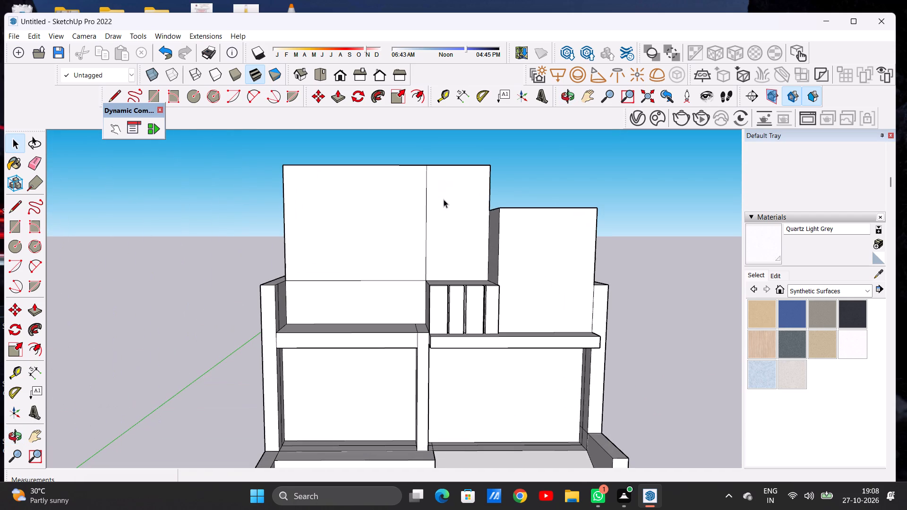
pyautogui.scroll(-2, 429, 216)
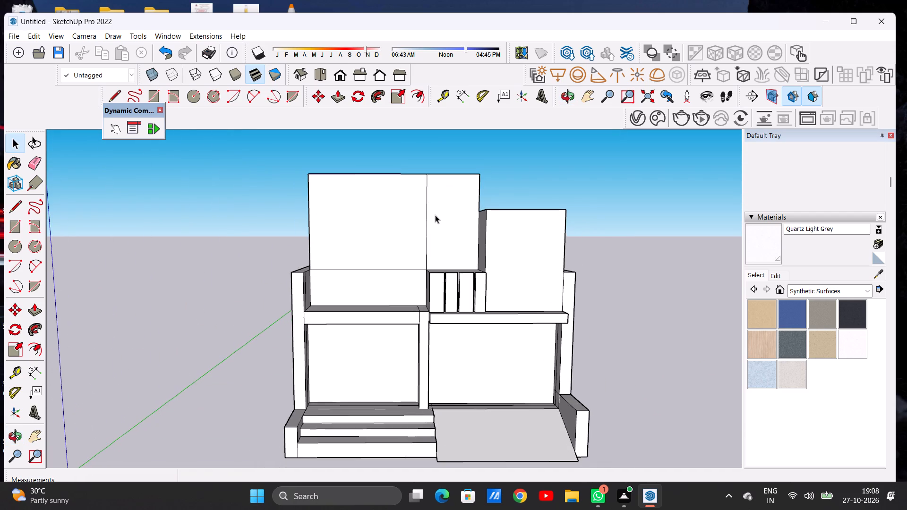
pyautogui.moveTo(436, 215); pyautogui.dragTo(426, 291, button='middle')
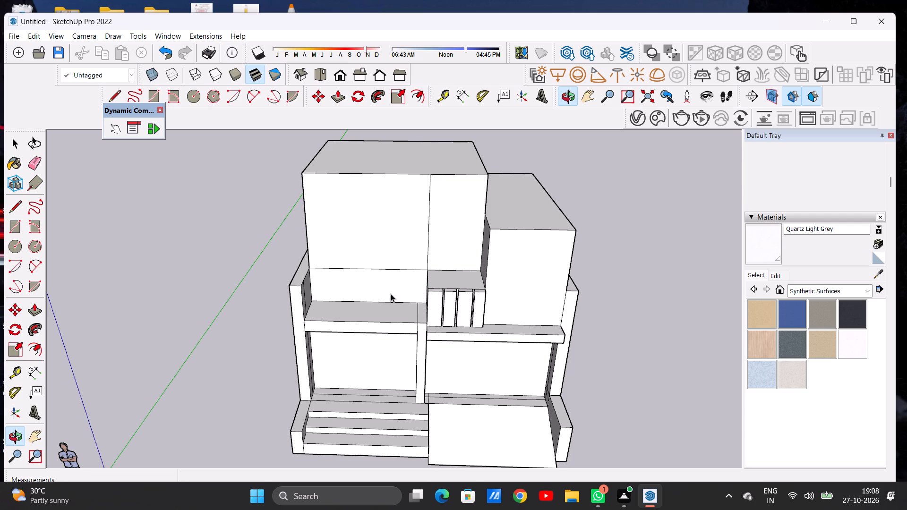
pyautogui.scroll(2, 391, 294)
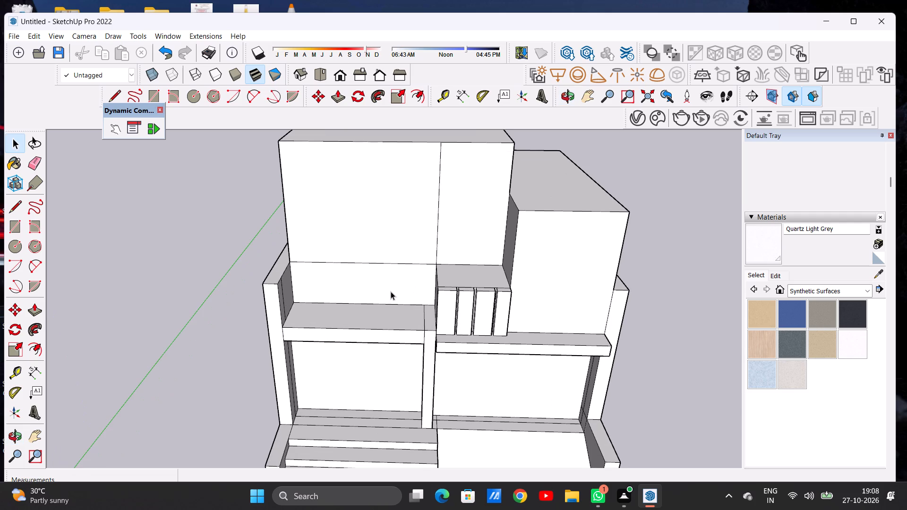
pyautogui.moveTo(390, 287); pyautogui.dragTo(405, 257, button='middle')
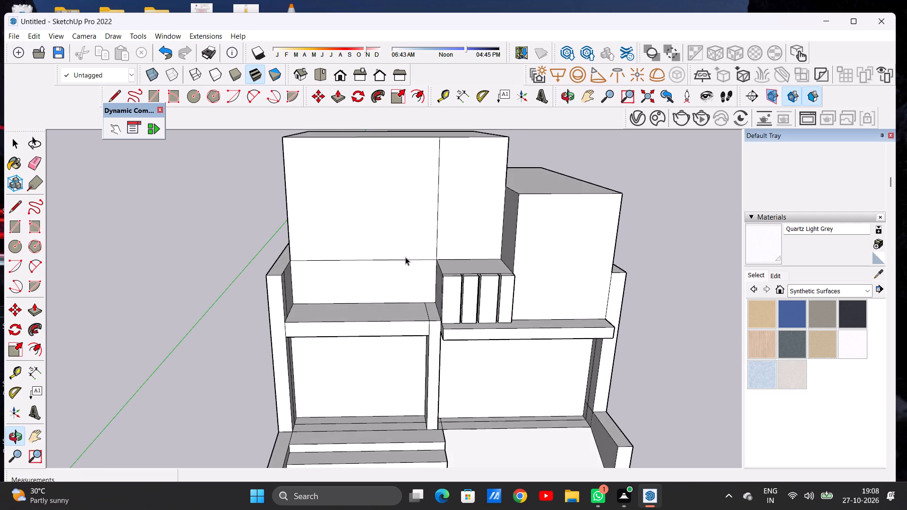
pyautogui.scroll(1, 405, 257)
pyautogui.scroll(-4, 397, 271)
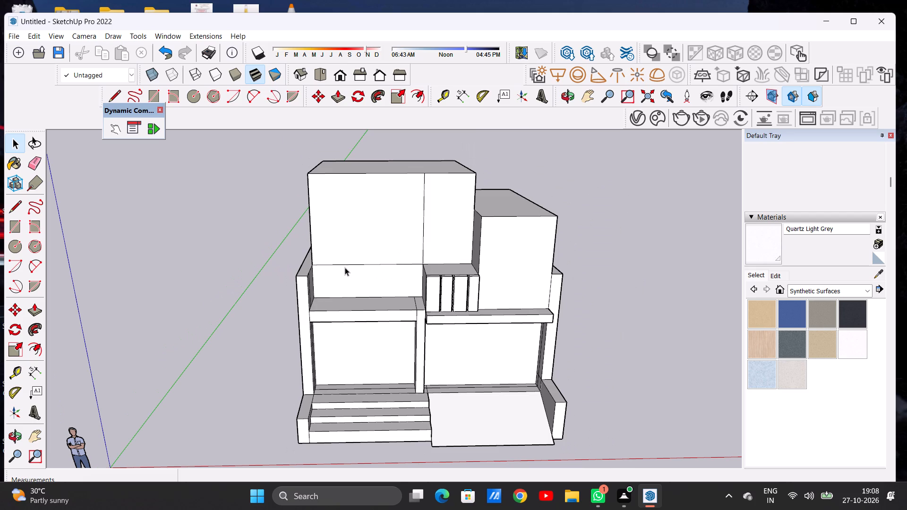
# Push/Pull the top of the outer side and rear walls up 6' 1 1/2", plus another 3' 10 1/2" to meet the new storey's roof.
pyautogui.press('p')
pyautogui.scroll(3, 306, 270)
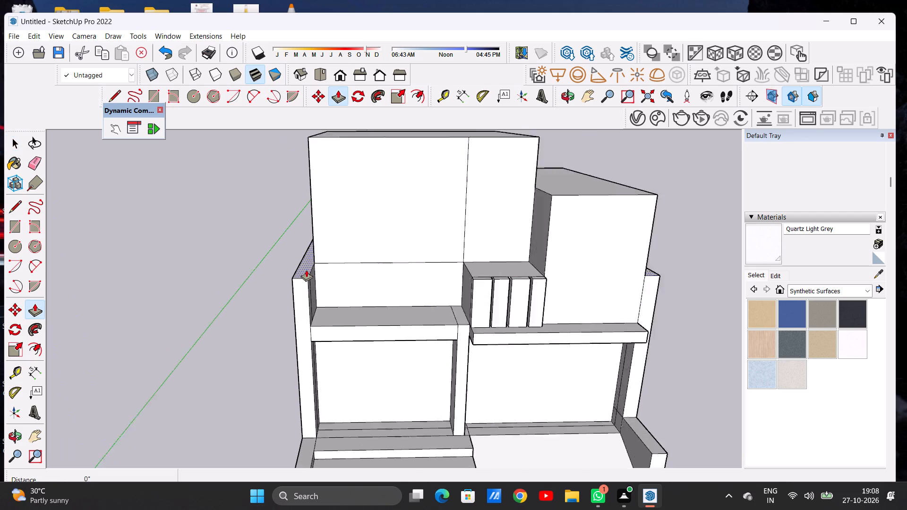
pyautogui.scroll(2, 306, 270)
pyautogui.click(307, 269)
pyautogui.scroll(-13, 311, 241)
pyautogui.scroll(2, 308, 202)
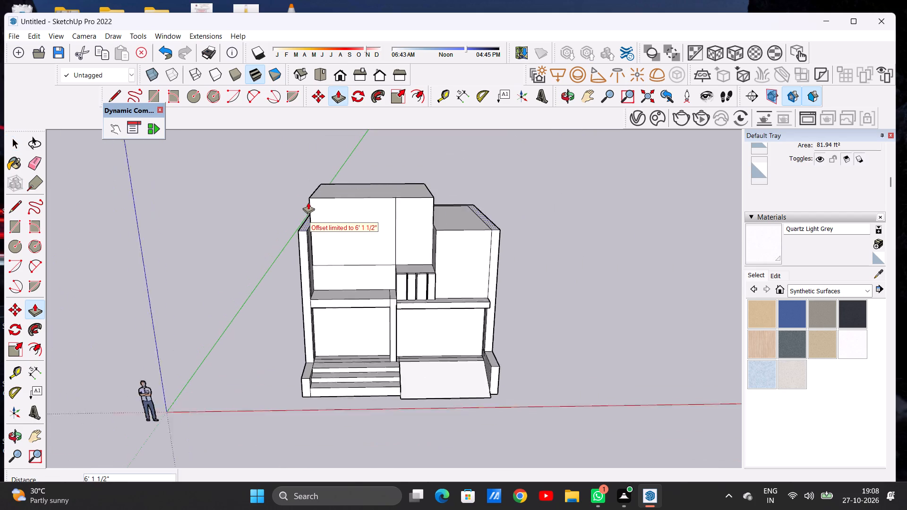
pyautogui.scroll(5, 308, 202)
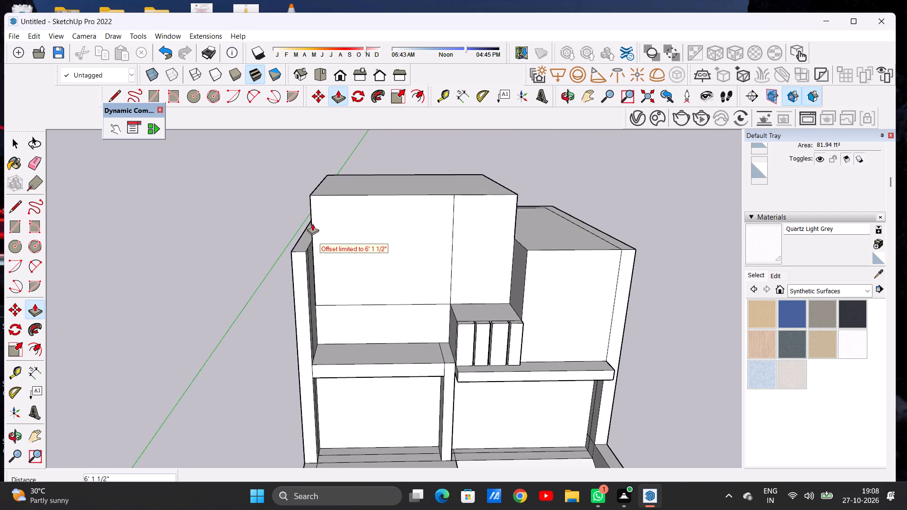
pyautogui.click(312, 201)
pyautogui.scroll(5, 296, 246)
pyautogui.click(307, 245)
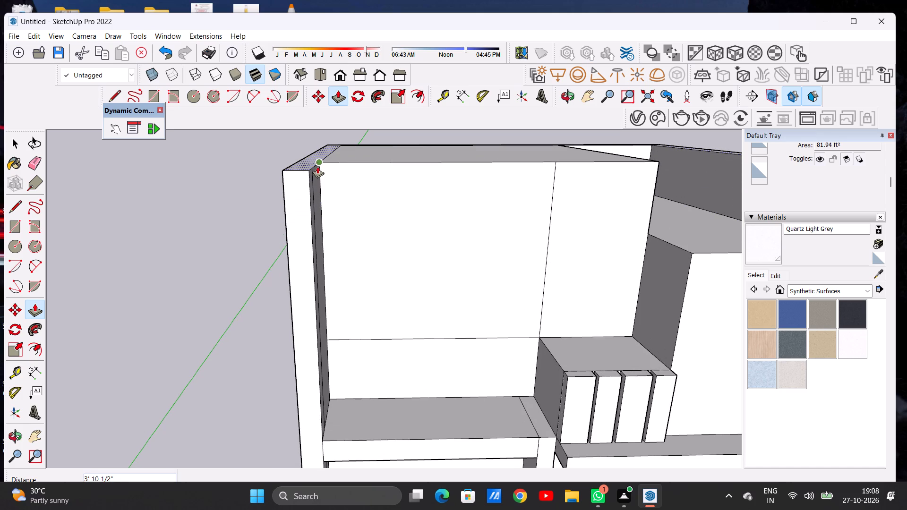
pyautogui.click(317, 166)
pyautogui.press('space')
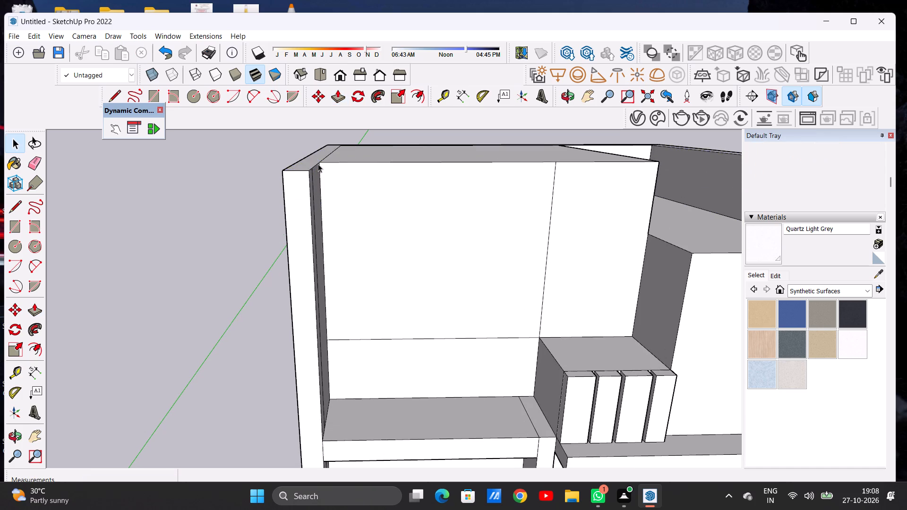
# Draw a horizontal line about 12' 4 3/4" long just above the new storey's base line, from the side wall to the vertical dividing line.
pyautogui.scroll(-14, 318, 187)
pyautogui.moveTo(342, 236); pyautogui.dragTo(343, 269, button='middle')
pyautogui.scroll(2, 352, 255)
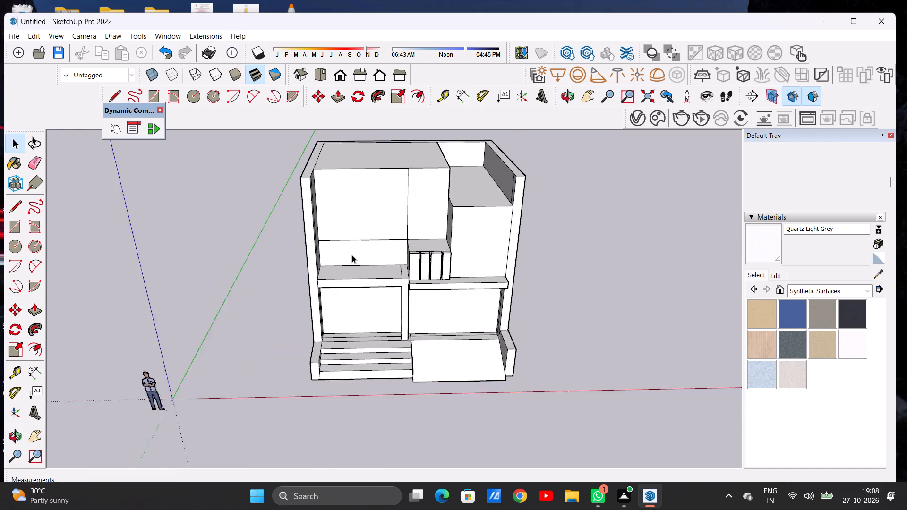
pyautogui.scroll(3, 352, 255)
pyautogui.moveTo(360, 249); pyautogui.dragTo(351, 220, button='middle')
pyautogui.scroll(4, 352, 220)
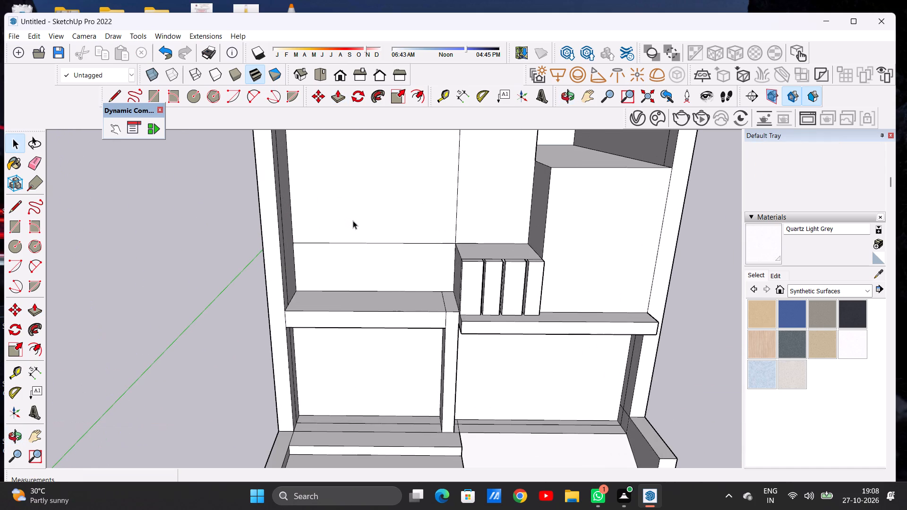
pyautogui.press('l')
pyautogui.scroll(3, 344, 242)
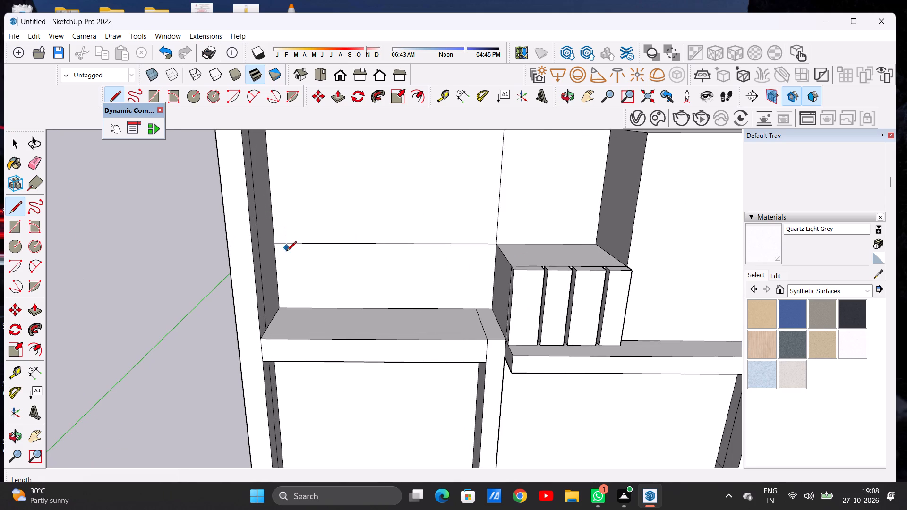
pyautogui.scroll(-4, 311, 272)
pyautogui.moveTo(350, 276); pyautogui.dragTo(285, 275, button='middle')
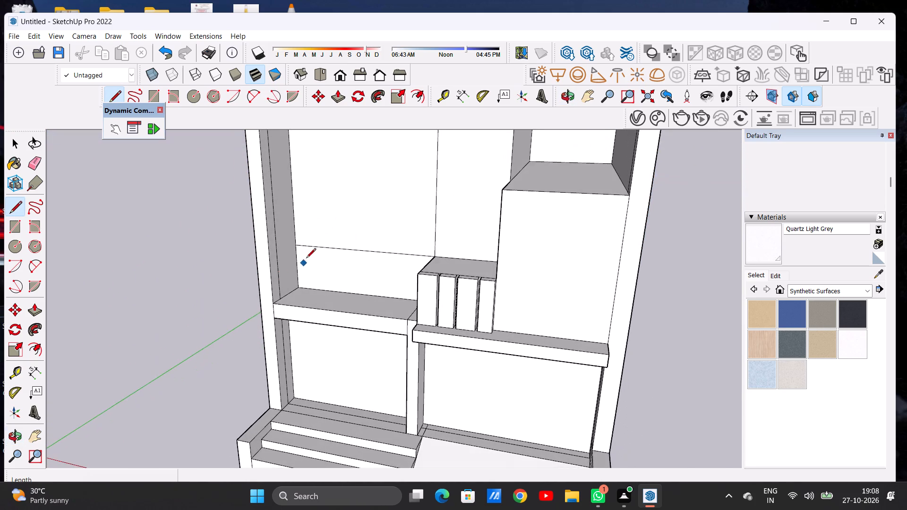
pyautogui.scroll(1, 302, 241)
pyautogui.scroll(-1, 302, 241)
pyautogui.scroll(3, 302, 241)
pyautogui.click(293, 219)
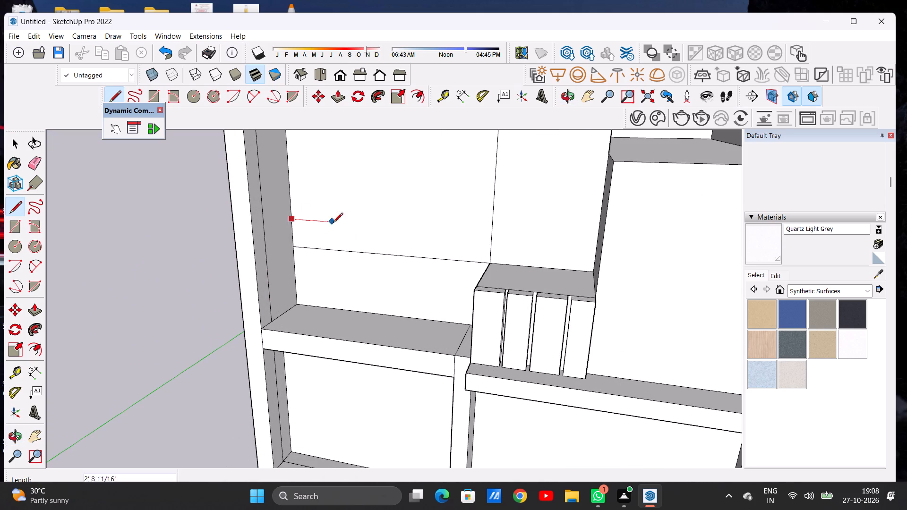
pyautogui.click(492, 234)
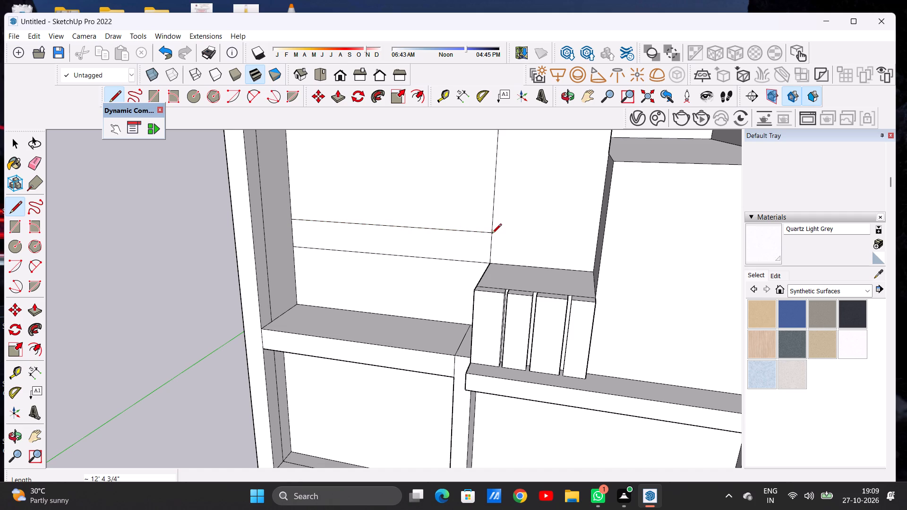
pyautogui.press('space')
# Push/Pull the strip between the upper storey's two horizontal lines out about 4' 4 13/16" to the side wall's front edge.
pyautogui.scroll(-13, 475, 221)
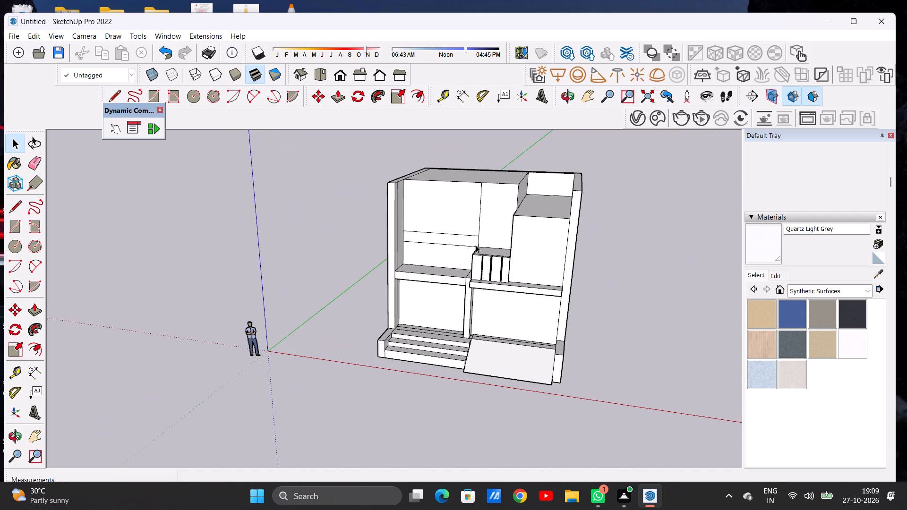
pyautogui.moveTo(476, 245); pyautogui.dragTo(465, 248, button='middle')
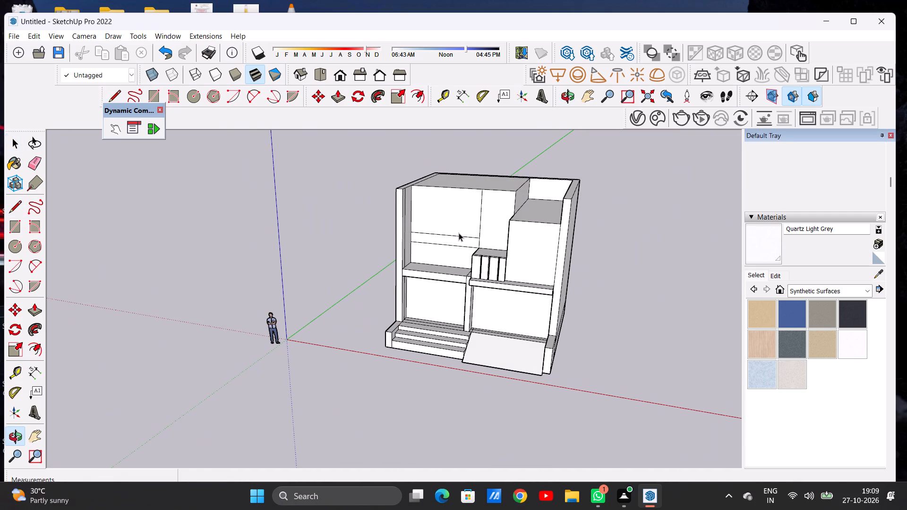
pyautogui.scroll(2, 459, 233)
pyautogui.press('p')
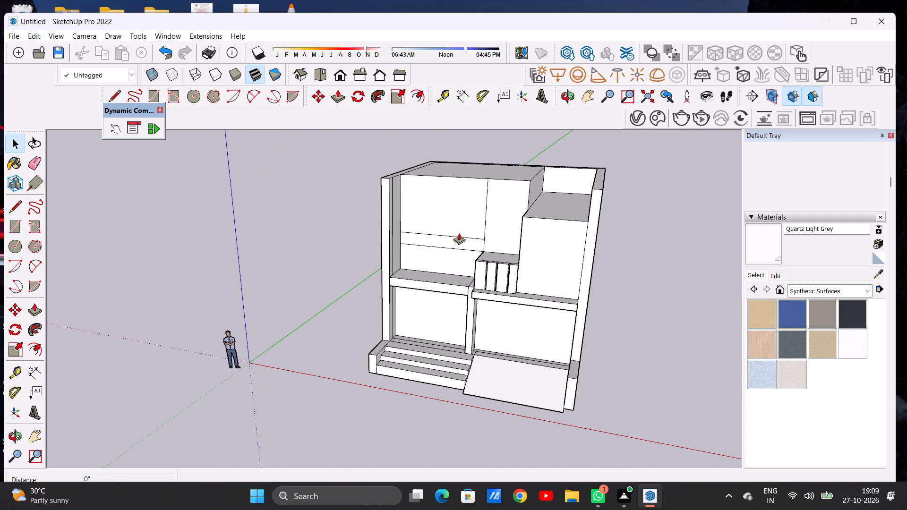
pyautogui.scroll(4, 450, 246)
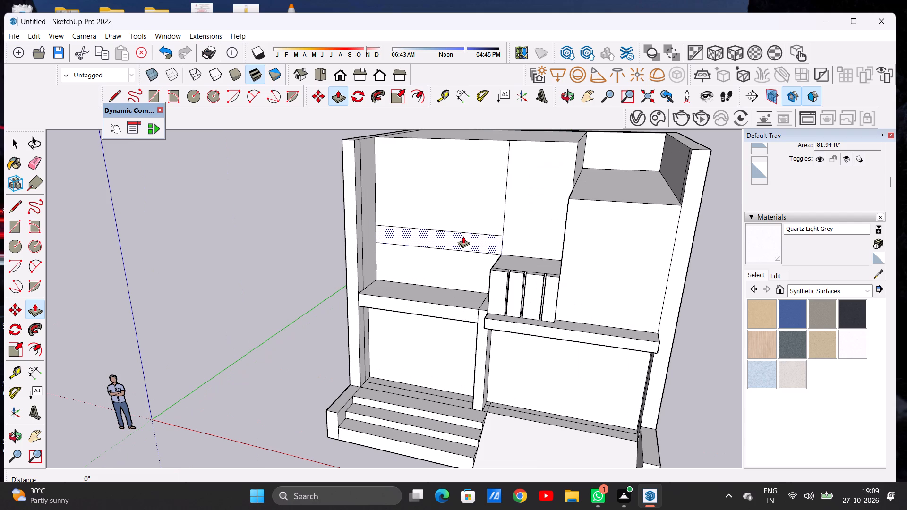
pyautogui.click(463, 236)
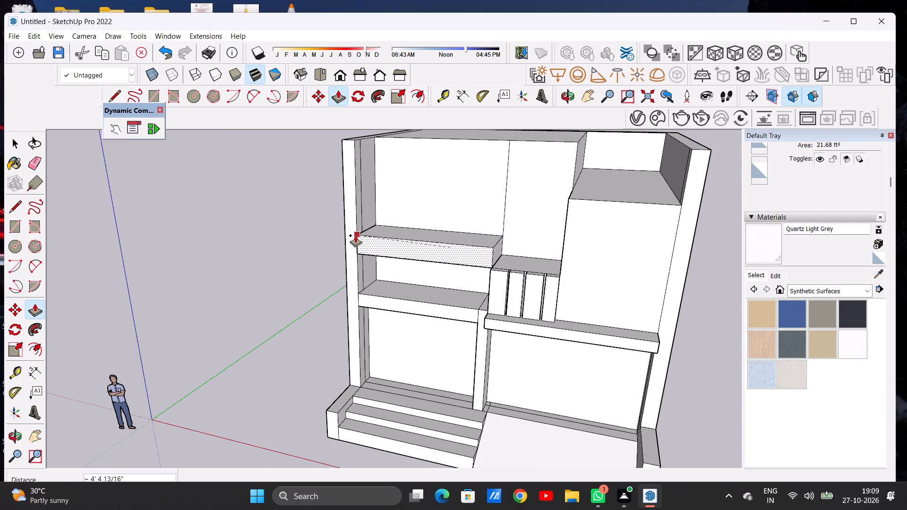
pyautogui.scroll(11, 358, 228)
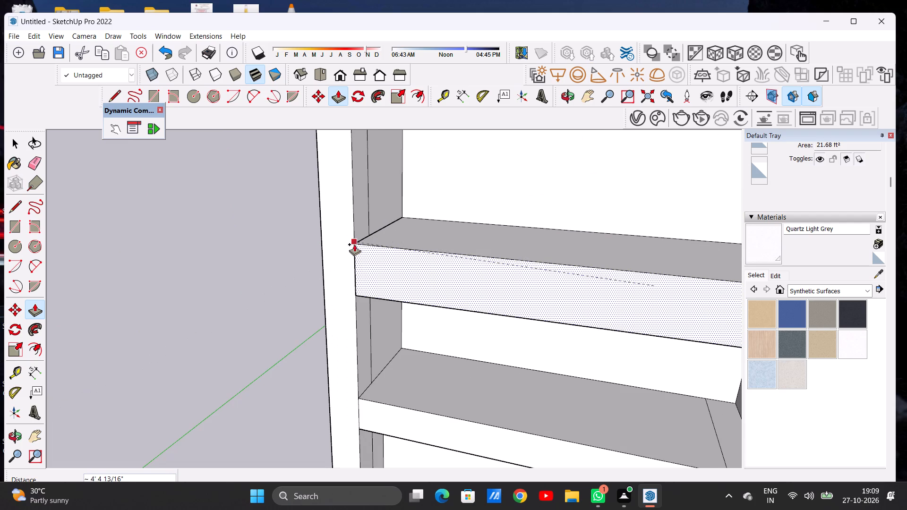
pyautogui.click(353, 244)
pyautogui.press('space')
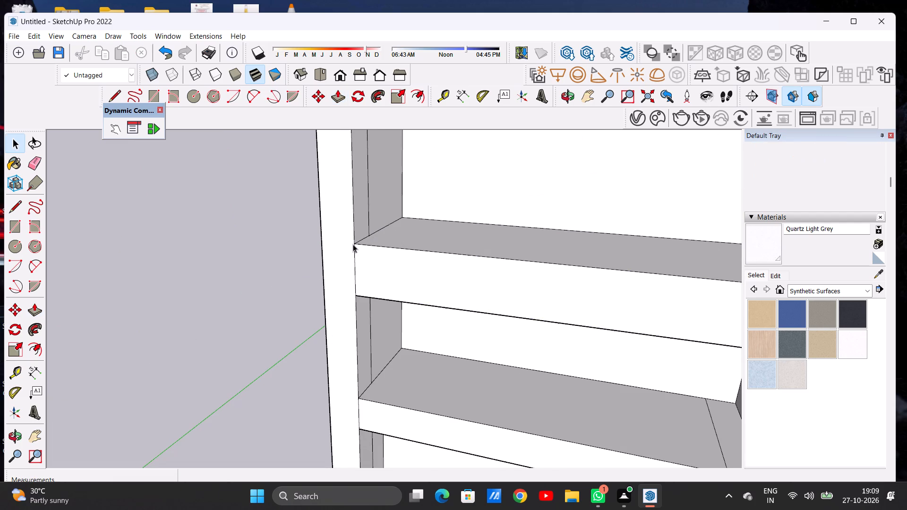
# Push/Pull the projecting slab's free end face 5' 6 1/16" over the grooved panels to meet the tower.
pyautogui.scroll(-13, 358, 254)
pyautogui.moveTo(358, 279); pyautogui.dragTo(444, 228, button='middle')
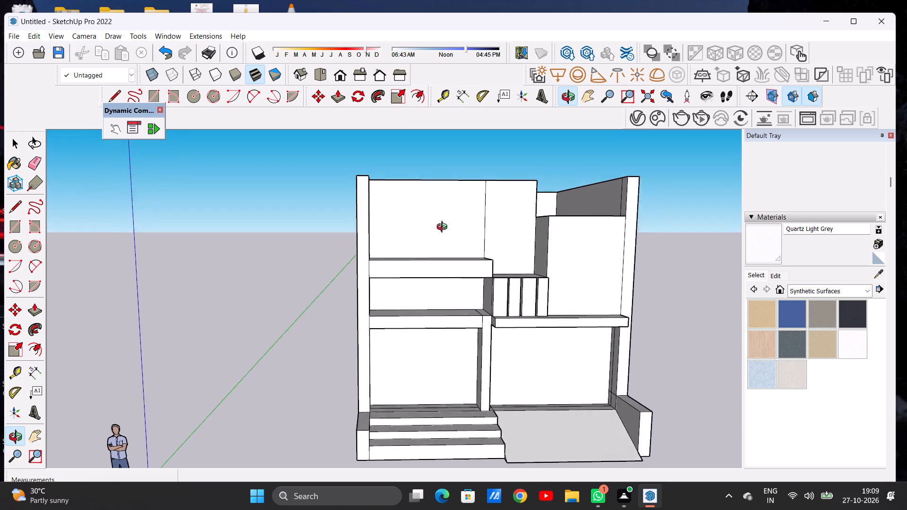
pyautogui.moveTo(444, 228); pyautogui.dragTo(438, 221, button='middle')
pyautogui.moveTo(419, 263); pyautogui.dragTo(406, 278, button='middle')
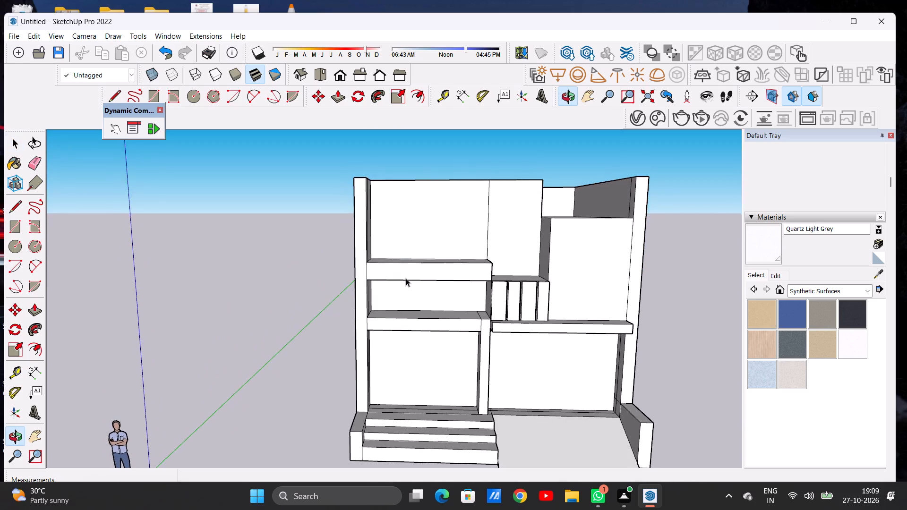
pyautogui.scroll(-5, 403, 299)
pyautogui.moveTo(426, 257); pyautogui.dragTo(424, 295, button='middle')
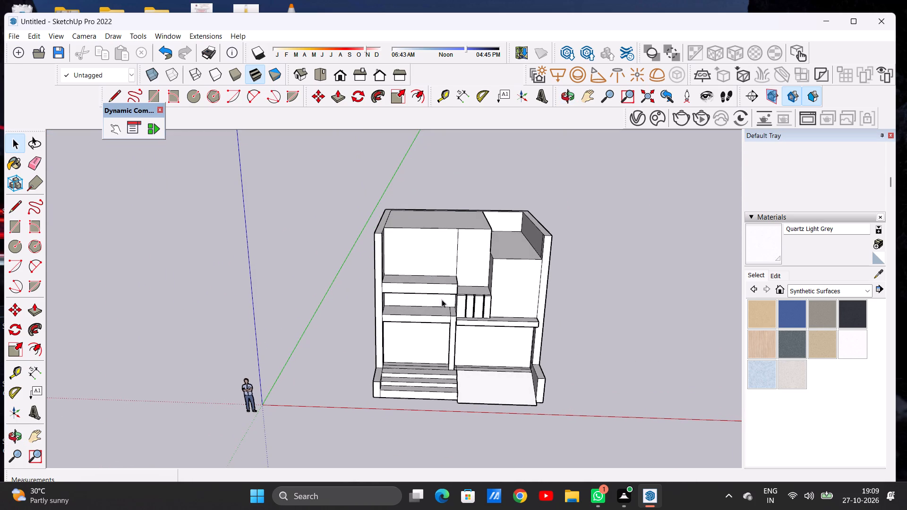
pyautogui.scroll(4, 459, 292)
pyautogui.moveTo(471, 283); pyautogui.dragTo(407, 287, button='middle')
pyautogui.scroll(4, 449, 289)
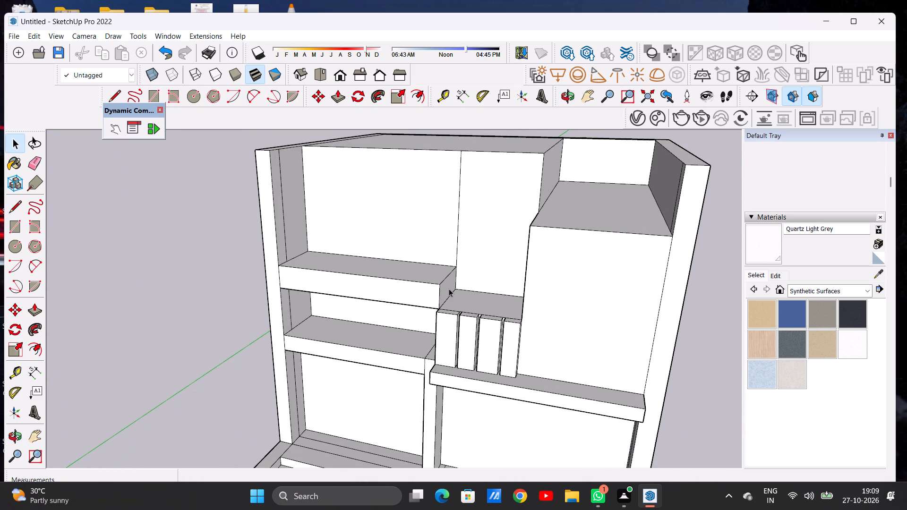
pyautogui.press('p')
pyautogui.scroll(4, 461, 272)
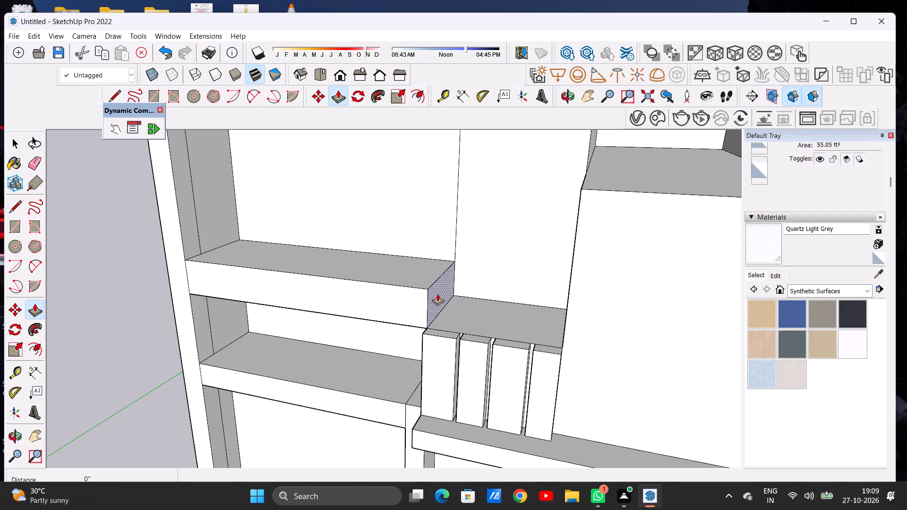
pyautogui.click(432, 297)
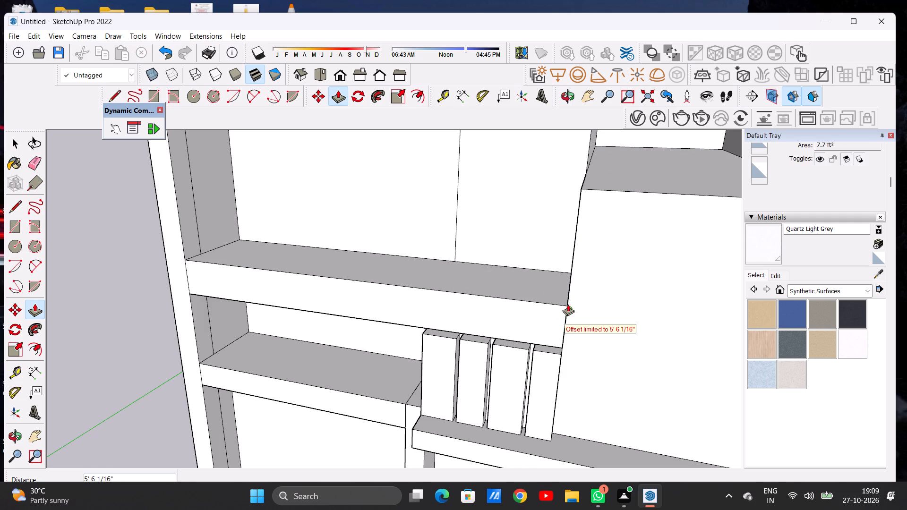
pyautogui.click(568, 304)
pyautogui.press('space')
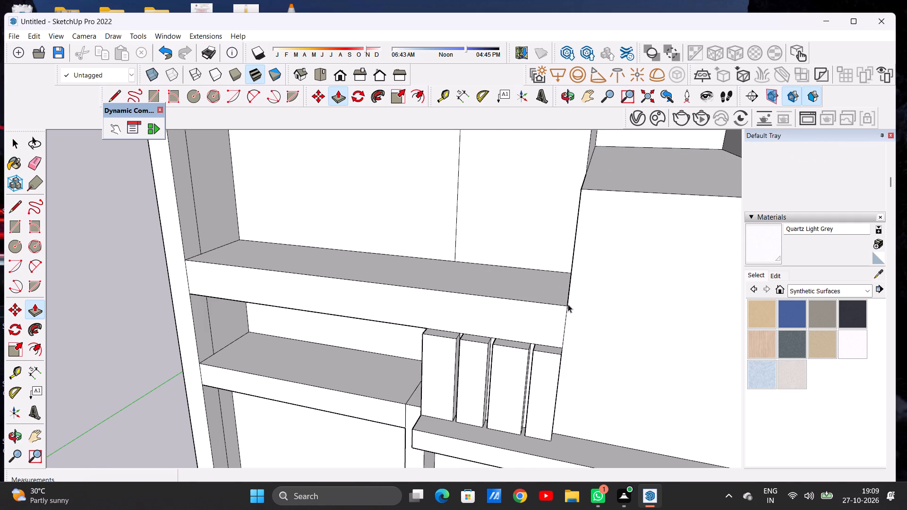
# Push/Pull the top of the projecting slab down 5 5/8" to make it thinner.
pyautogui.scroll(-6, 546, 303)
pyautogui.moveTo(492, 308); pyautogui.dragTo(554, 285, button='middle')
pyautogui.scroll(-3, 515, 297)
pyautogui.moveTo(502, 268); pyautogui.dragTo(494, 323, button='middle')
pyautogui.scroll(3, 505, 294)
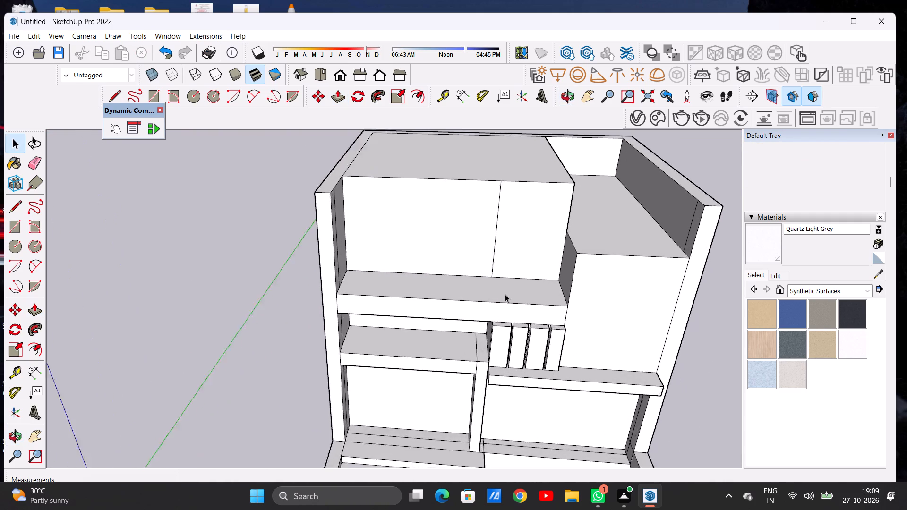
pyautogui.scroll(4, 505, 294)
pyautogui.press('p')
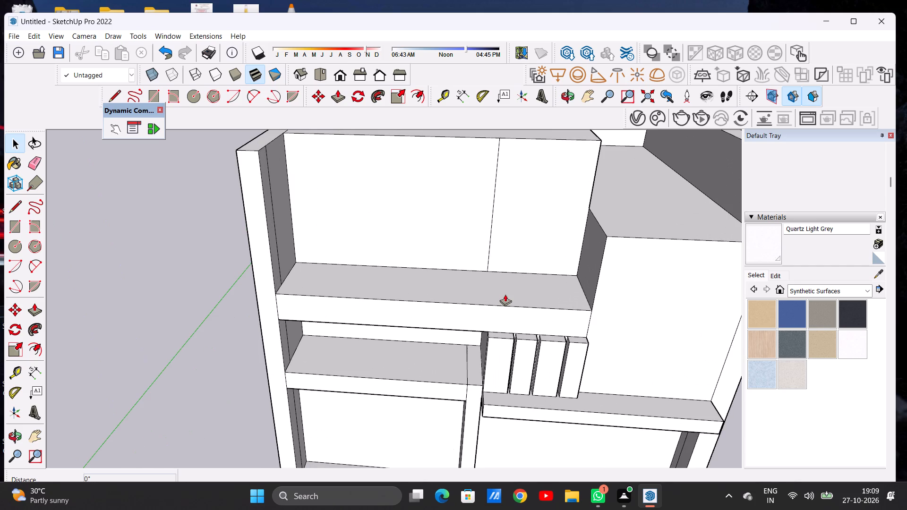
pyautogui.click(482, 295)
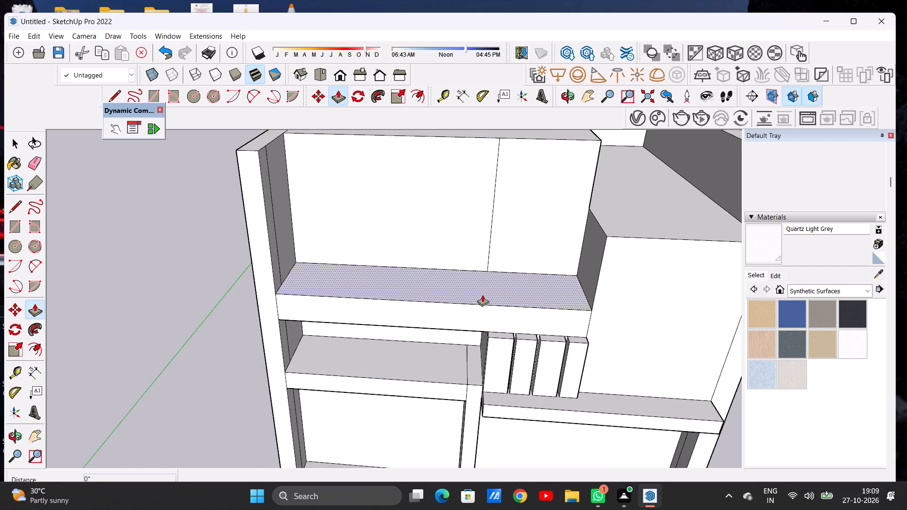
pyautogui.click(482, 302)
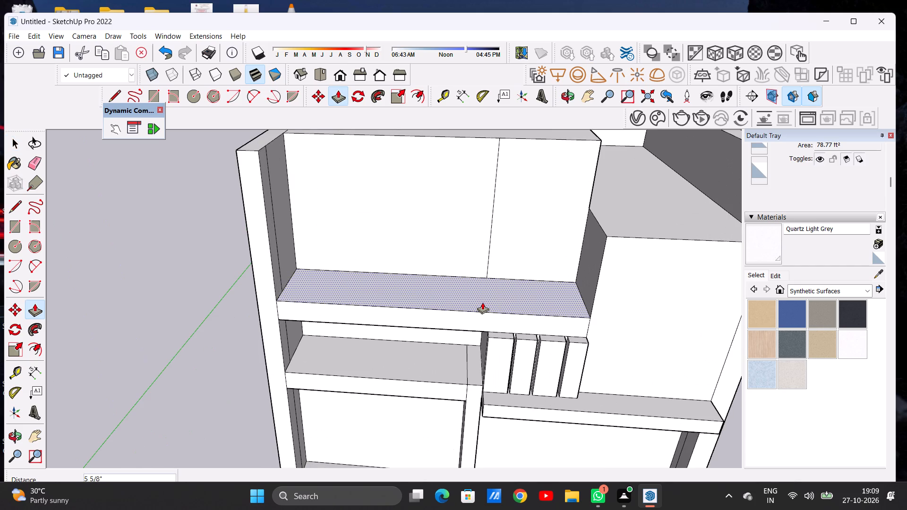
pyautogui.press('space')
# Draw a line about 4' 4 13/16" long across the slab's top, from the wall's vertical dividing line to the front edge.
pyautogui.write('L')
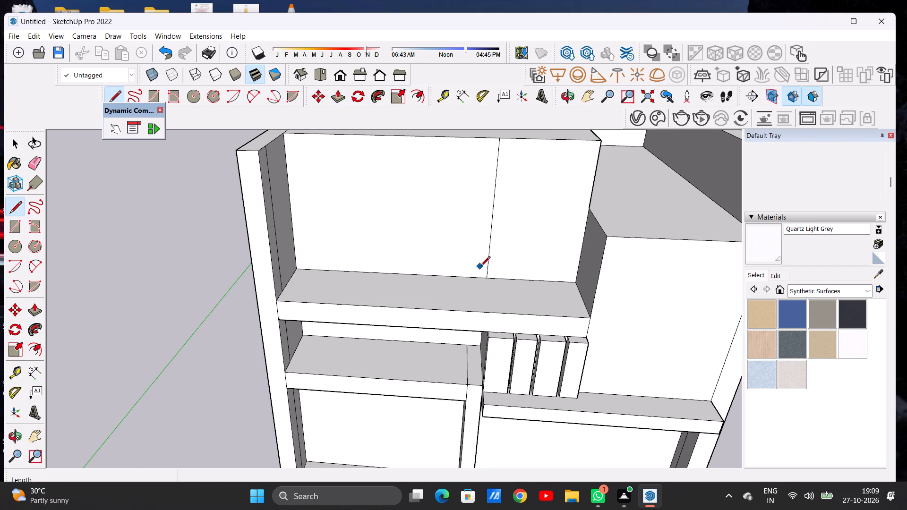
pyautogui.click(488, 277)
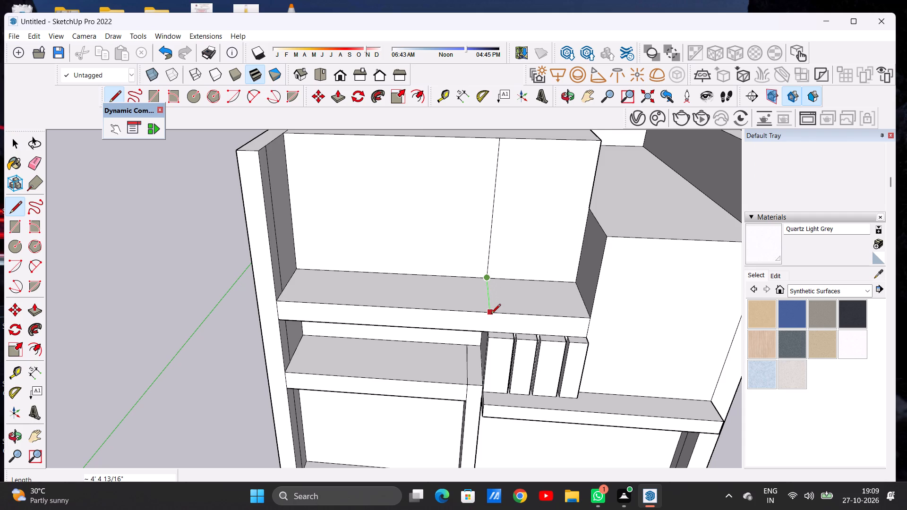
pyautogui.click(491, 314)
pyautogui.press('space')
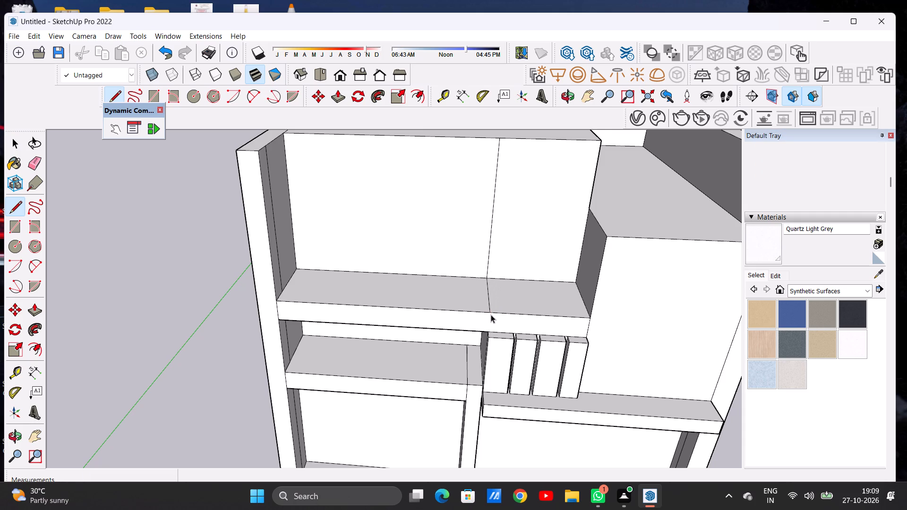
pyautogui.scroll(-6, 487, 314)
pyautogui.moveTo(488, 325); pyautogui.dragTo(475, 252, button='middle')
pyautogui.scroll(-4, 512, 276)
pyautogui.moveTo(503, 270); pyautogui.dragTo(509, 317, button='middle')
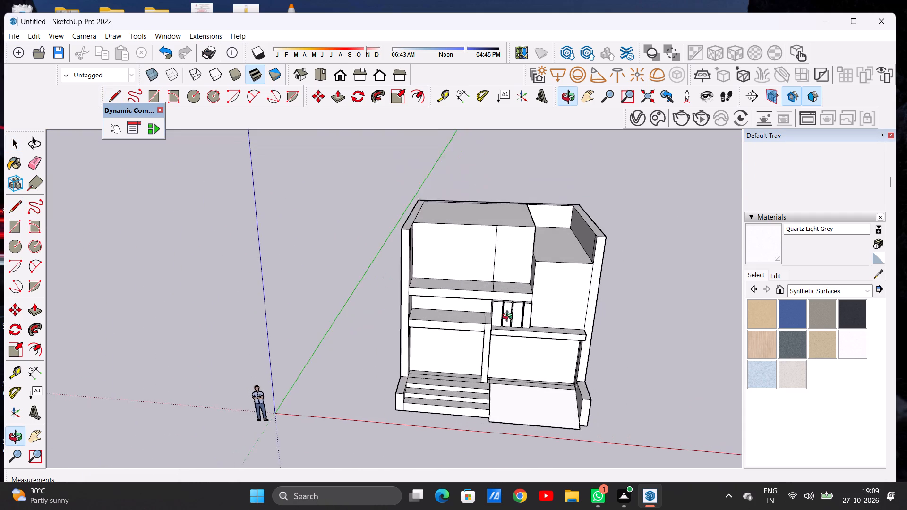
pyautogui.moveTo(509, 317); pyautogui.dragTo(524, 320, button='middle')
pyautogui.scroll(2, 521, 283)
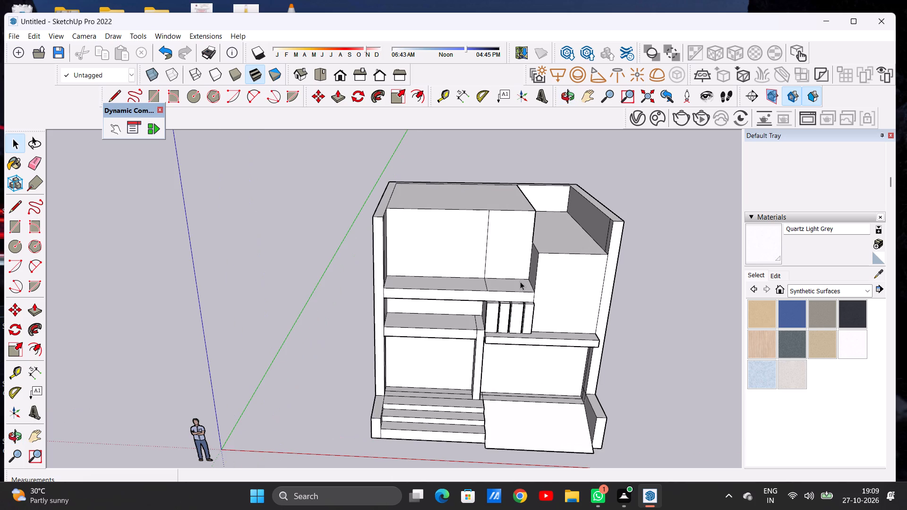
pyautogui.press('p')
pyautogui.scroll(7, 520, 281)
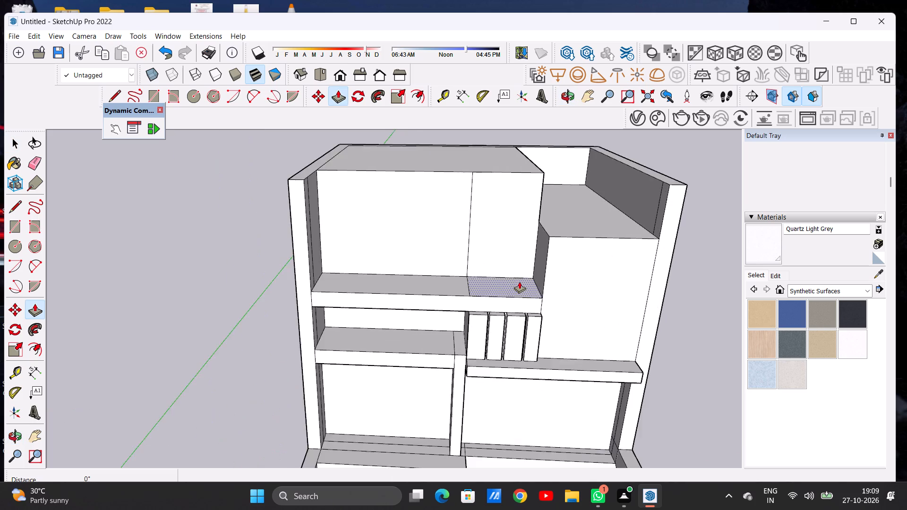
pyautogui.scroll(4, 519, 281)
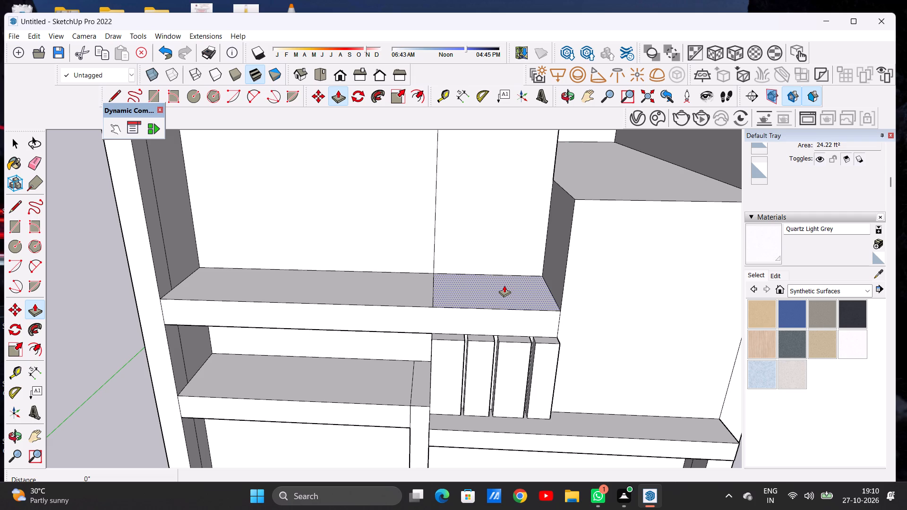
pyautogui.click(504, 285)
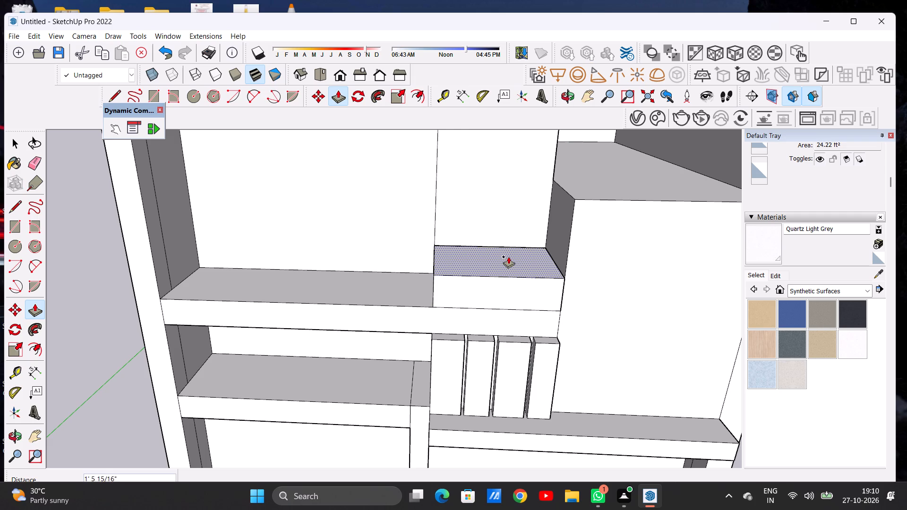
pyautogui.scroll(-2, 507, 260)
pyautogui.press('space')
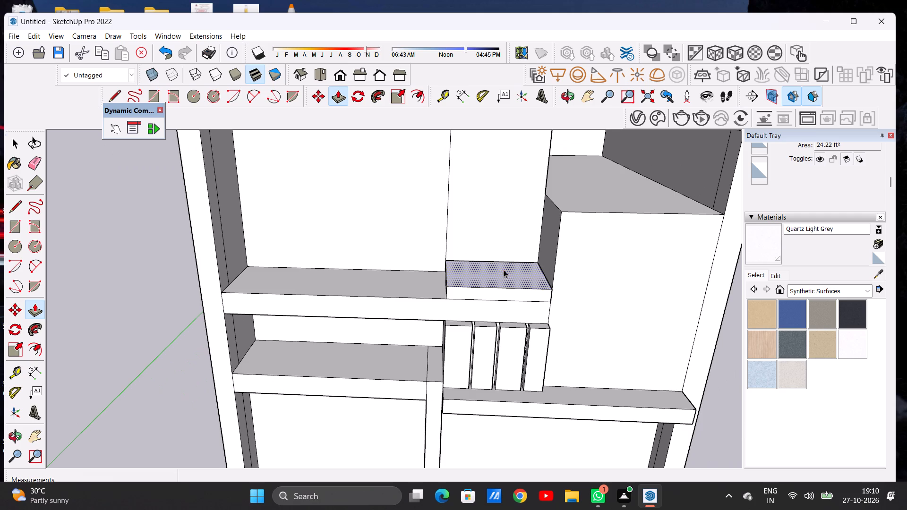
# Push/Pull the narrow upper-storey wall section beside the tower outward 2' 10 1/16" over the slab.
pyautogui.moveTo(461, 264); pyautogui.dragTo(467, 314, button='middle')
pyautogui.scroll(-2, 432, 272)
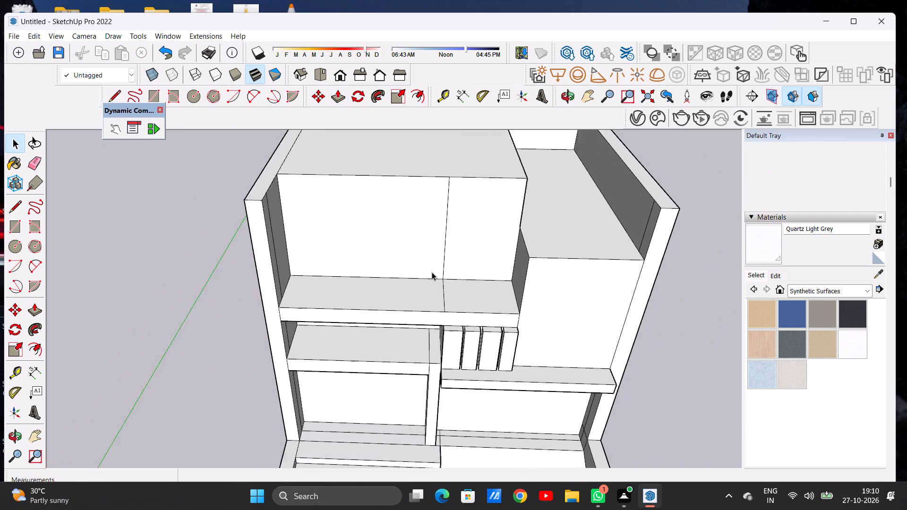
pyautogui.scroll(-2, 432, 272)
pyautogui.moveTo(462, 260); pyautogui.dragTo(397, 275, button='middle')
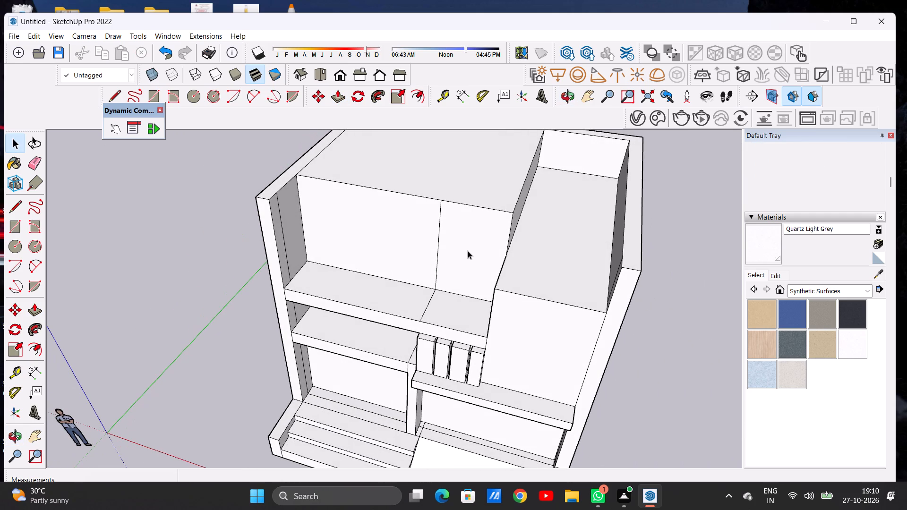
pyautogui.press('p')
pyautogui.click(465, 228)
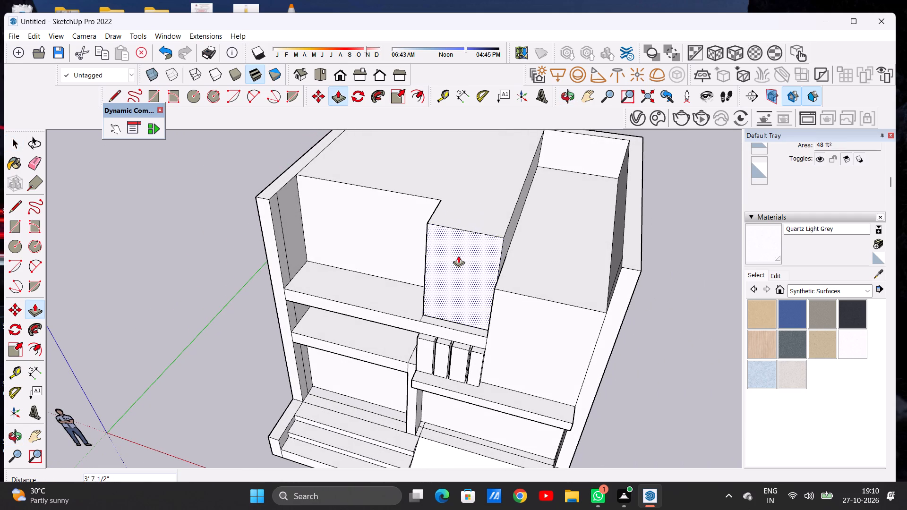
pyautogui.click(464, 251)
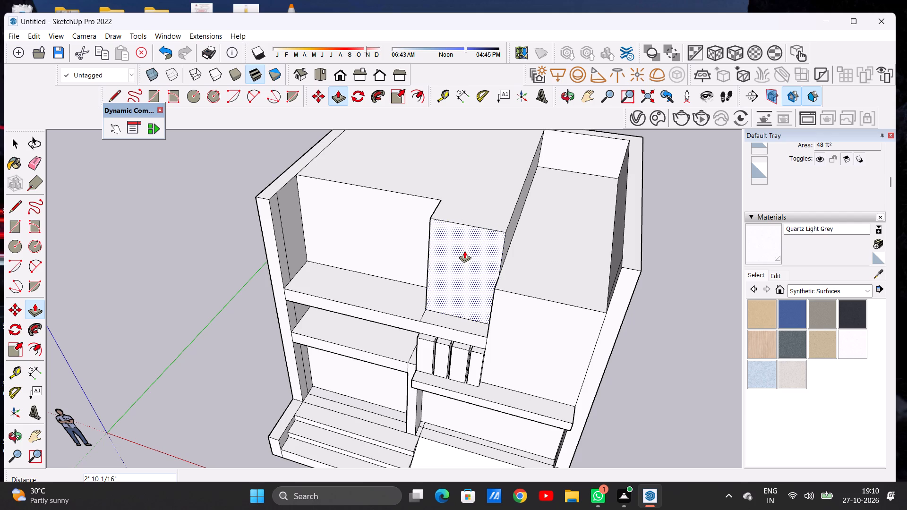
pyautogui.press('space')
# Draw a line about 17' 10 13/16" long across the projecting slab's top, parallel to its front edge.
pyautogui.scroll(-8, 469, 245)
pyautogui.moveTo(417, 265); pyautogui.dragTo(481, 205, button='middle')
pyautogui.scroll(2, 454, 263)
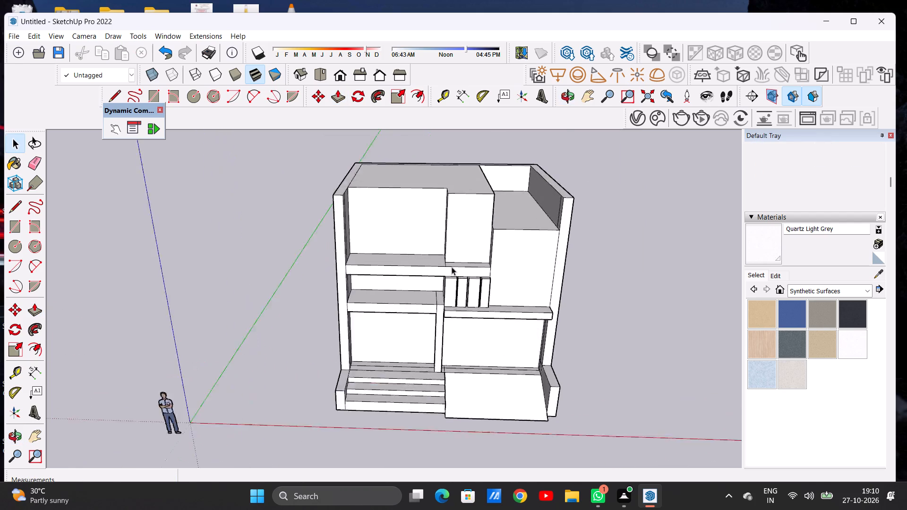
pyautogui.scroll(5, 452, 267)
pyautogui.moveTo(445, 246); pyautogui.dragTo(448, 337, button='middle')
pyautogui.scroll(5, 450, 296)
pyautogui.scroll(-5, 471, 264)
pyautogui.moveTo(434, 267); pyautogui.dragTo(441, 323, button='middle')
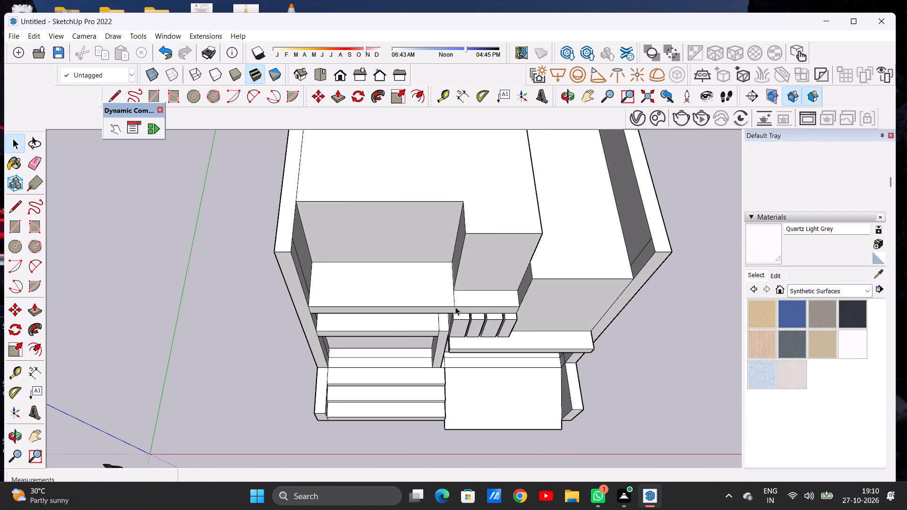
pyautogui.scroll(6, 455, 307)
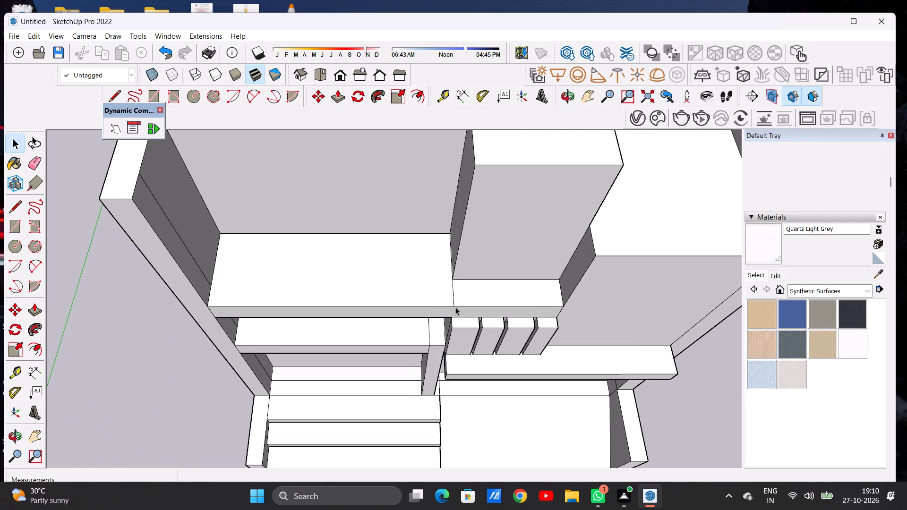
pyautogui.press('l')
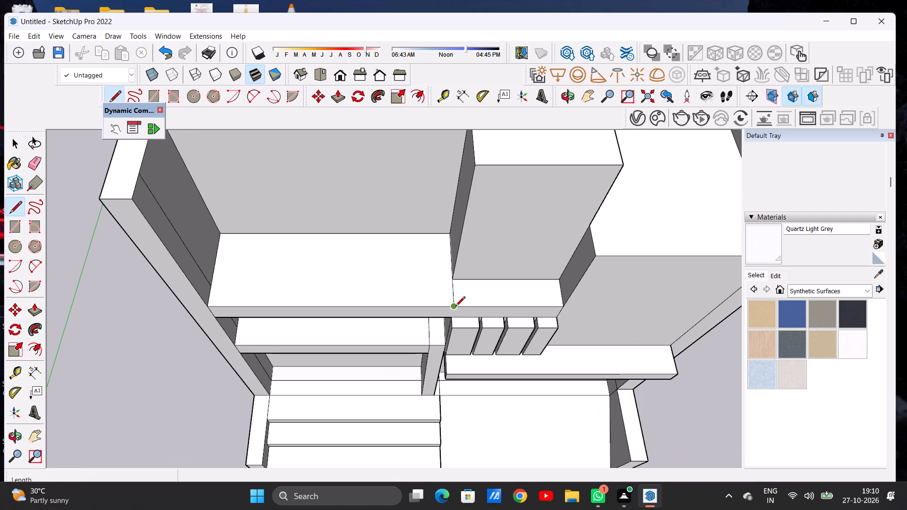
pyautogui.scroll(-5, 455, 307)
pyautogui.scroll(6, 453, 288)
pyautogui.scroll(-3, 316, 284)
pyautogui.scroll(2, 218, 293)
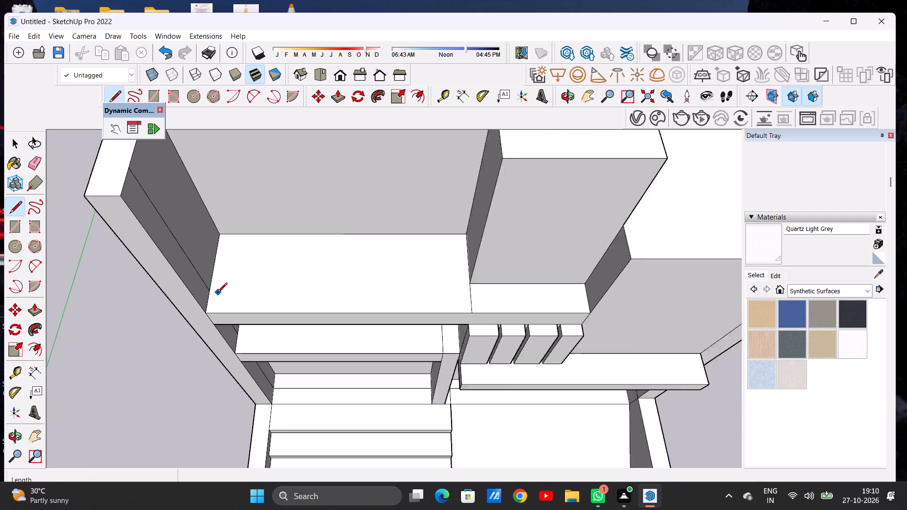
pyautogui.scroll(3, 217, 293)
pyautogui.click(204, 297)
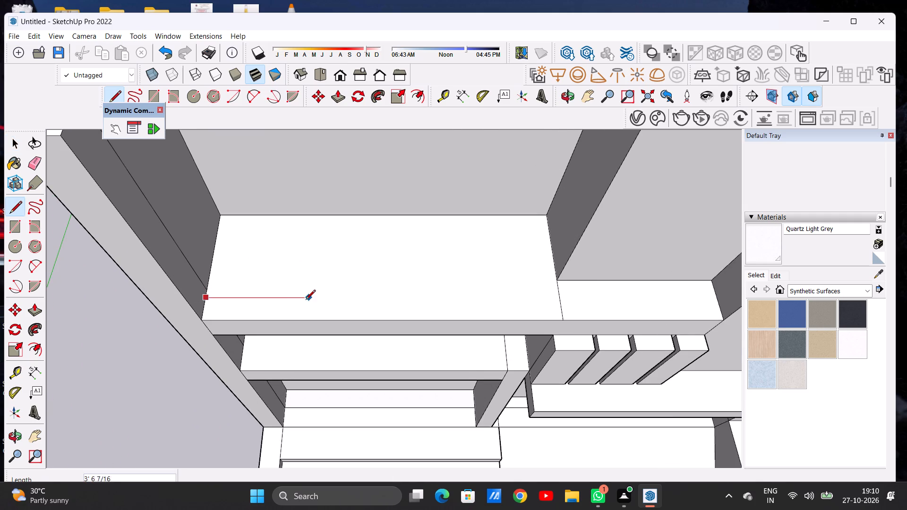
pyautogui.scroll(-5, 306, 300)
pyautogui.scroll(4, 537, 296)
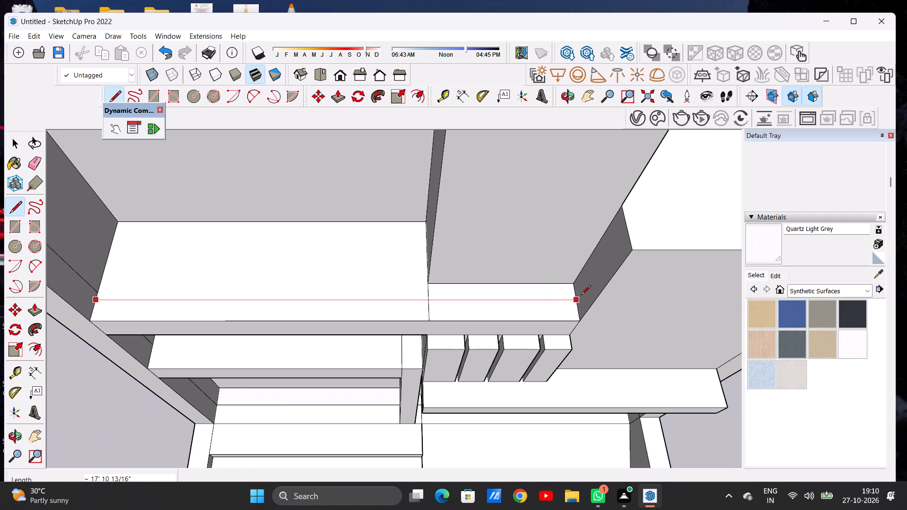
pyautogui.click(577, 297)
pyautogui.press('space')
# Erase the short dividing line segment crossing the narrow front strip of the slab's top.
pyautogui.press('e')
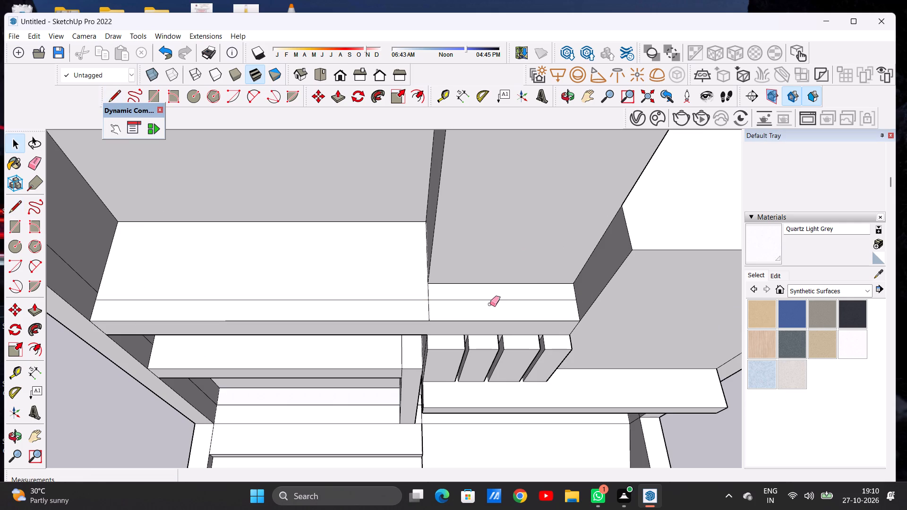
pyautogui.moveTo(434, 310); pyautogui.dragTo(421, 313)
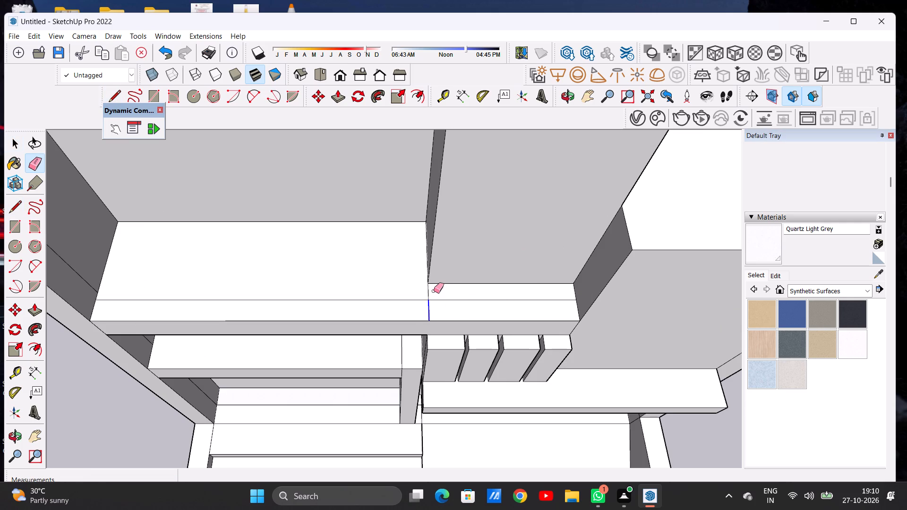
pyautogui.scroll(-8, 455, 305)
pyautogui.scroll(5, 323, 308)
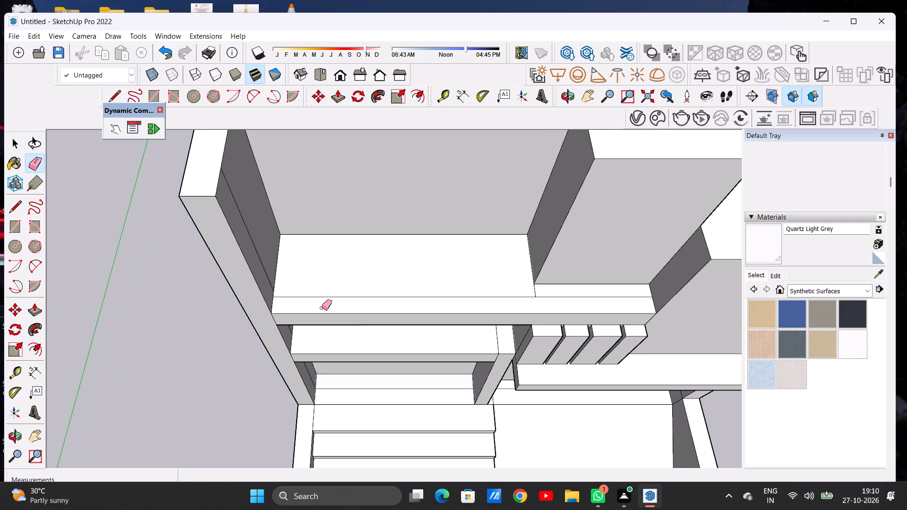
pyautogui.press('space')
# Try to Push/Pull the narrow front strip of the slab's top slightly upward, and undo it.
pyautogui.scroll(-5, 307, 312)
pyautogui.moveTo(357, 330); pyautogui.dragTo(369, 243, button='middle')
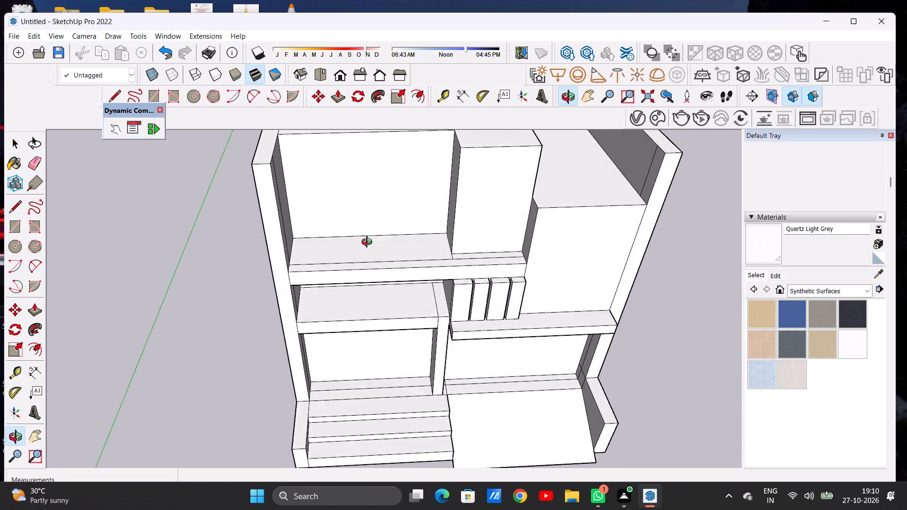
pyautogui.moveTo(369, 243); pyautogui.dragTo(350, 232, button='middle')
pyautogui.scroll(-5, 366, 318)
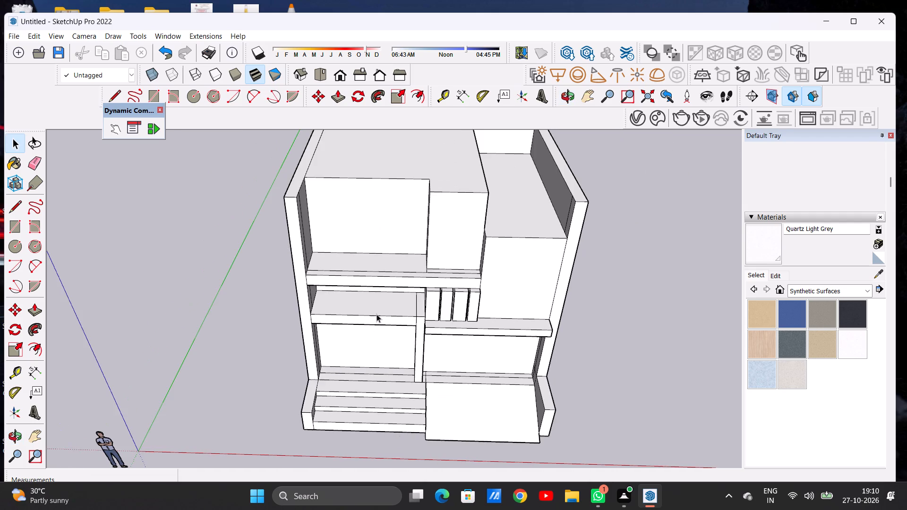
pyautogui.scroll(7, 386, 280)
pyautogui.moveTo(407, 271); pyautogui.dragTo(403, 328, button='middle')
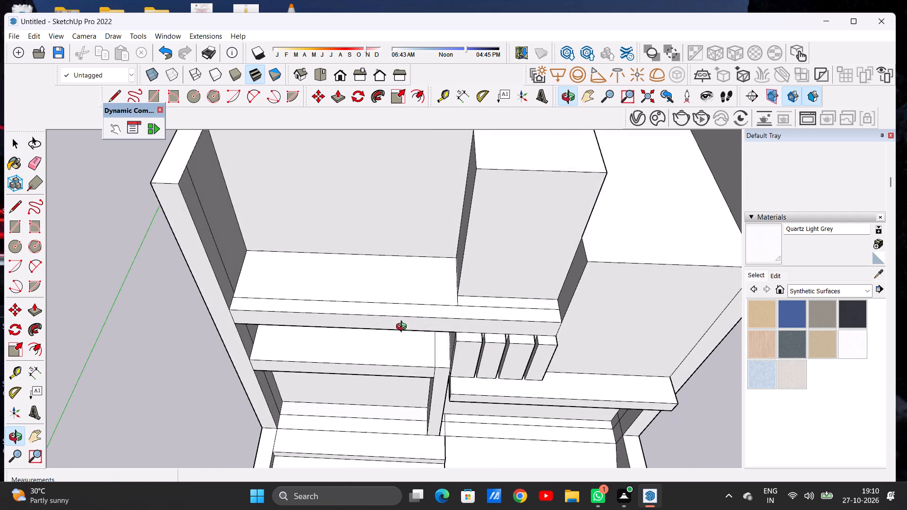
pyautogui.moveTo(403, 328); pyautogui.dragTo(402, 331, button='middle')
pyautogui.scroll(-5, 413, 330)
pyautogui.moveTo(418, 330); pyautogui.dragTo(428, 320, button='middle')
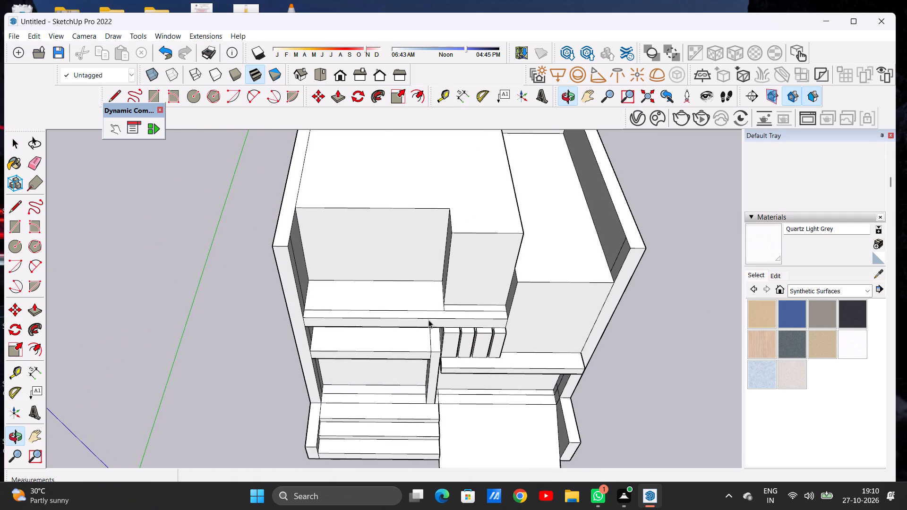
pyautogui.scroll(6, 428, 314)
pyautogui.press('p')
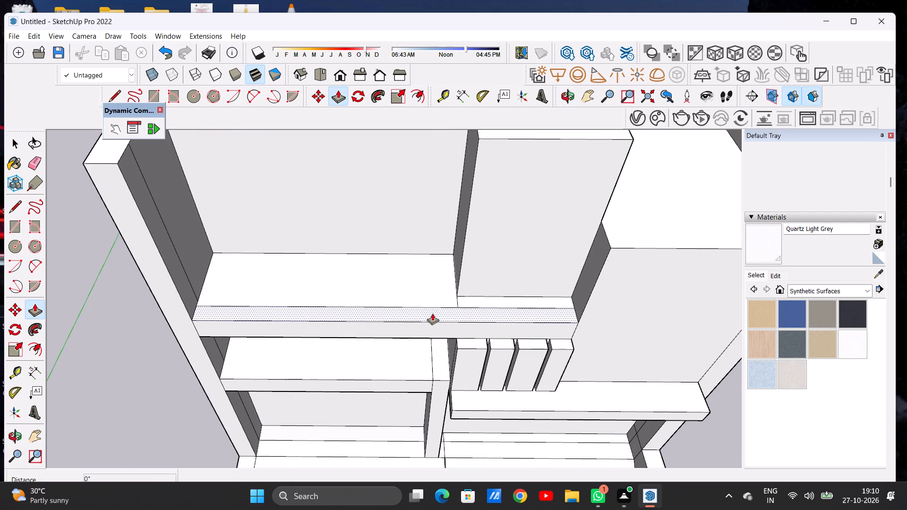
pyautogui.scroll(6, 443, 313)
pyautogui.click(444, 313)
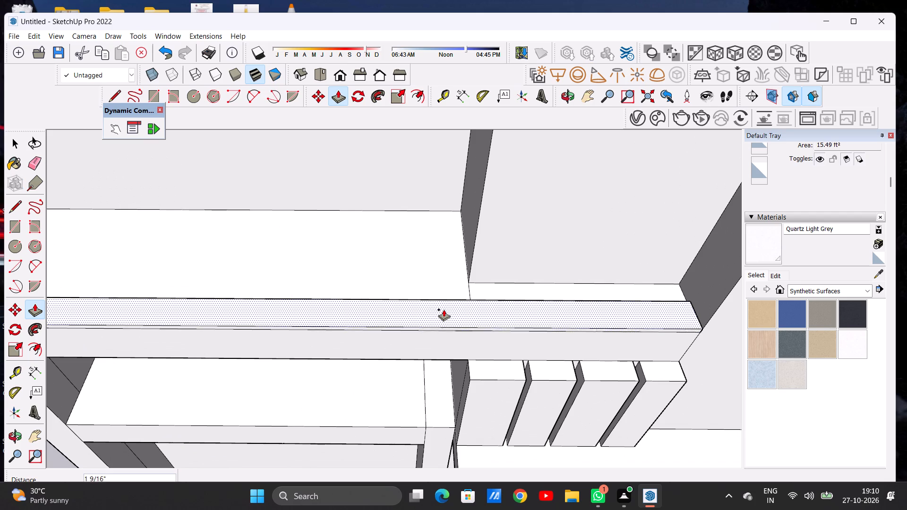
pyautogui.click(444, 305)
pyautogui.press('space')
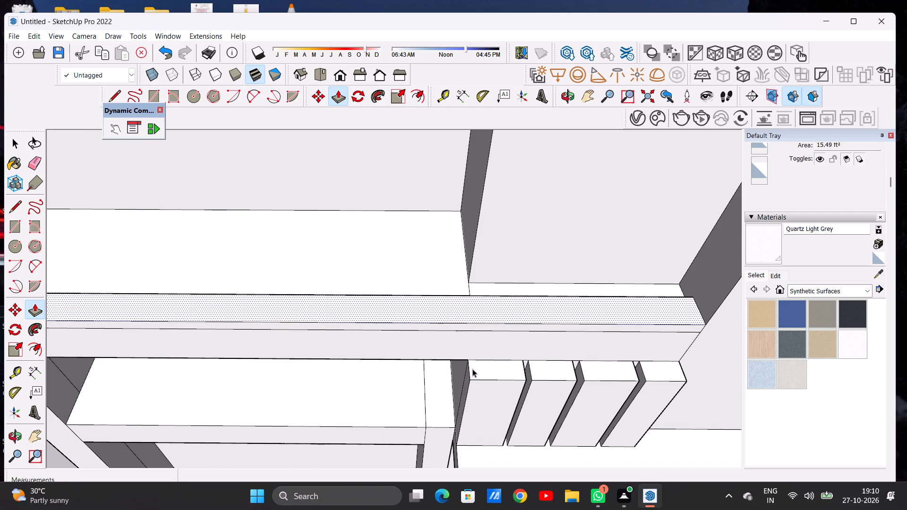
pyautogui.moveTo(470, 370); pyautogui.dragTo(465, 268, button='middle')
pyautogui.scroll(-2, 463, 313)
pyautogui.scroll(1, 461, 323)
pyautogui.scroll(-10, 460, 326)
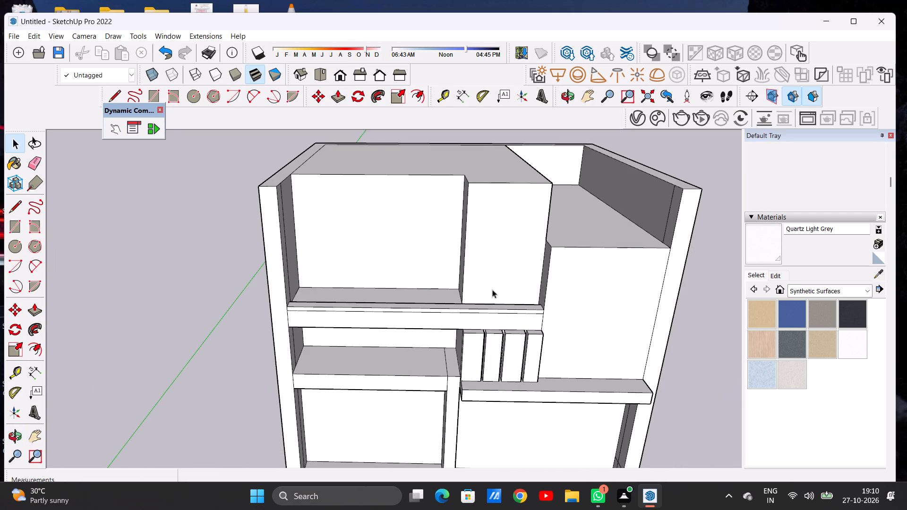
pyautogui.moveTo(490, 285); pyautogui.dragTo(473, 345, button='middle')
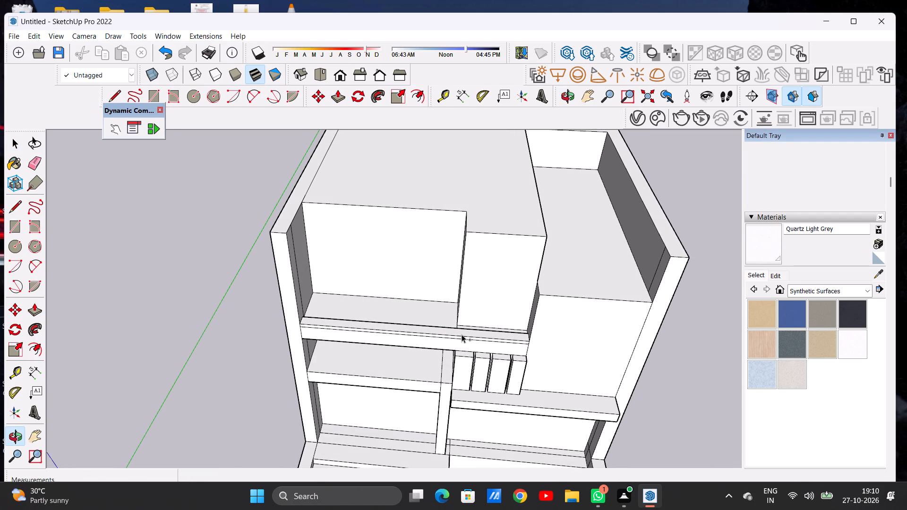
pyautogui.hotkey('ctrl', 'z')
# Draw an upright rectangle about 1' 7/16" by 3' 9 3/16" at the base of the narrow upper-storey wall section, near its outer corner.
pyautogui.moveTo(461, 321); pyautogui.dragTo(460, 271, button='middle')
pyautogui.scroll(7, 475, 313)
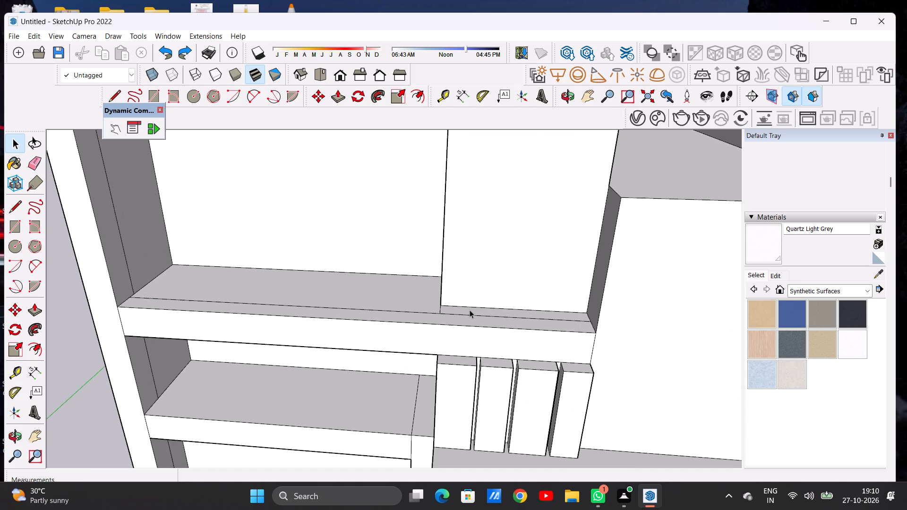
pyautogui.press('r')
pyautogui.scroll(5, 452, 308)
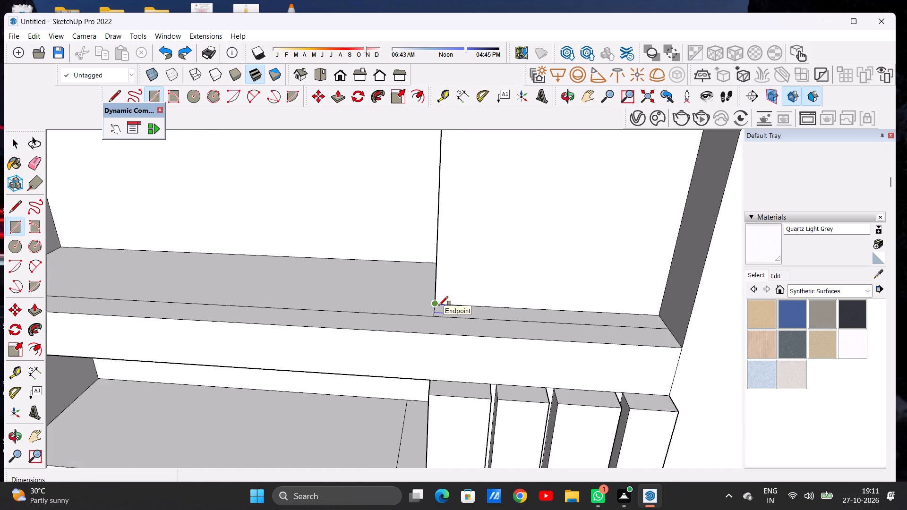
pyautogui.click(442, 305)
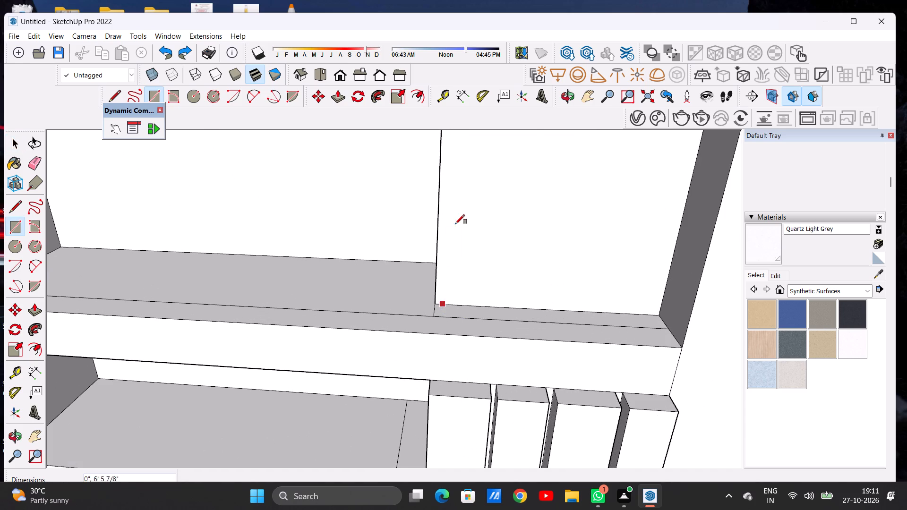
pyautogui.scroll(-10, 457, 249)
pyautogui.scroll(2, 471, 215)
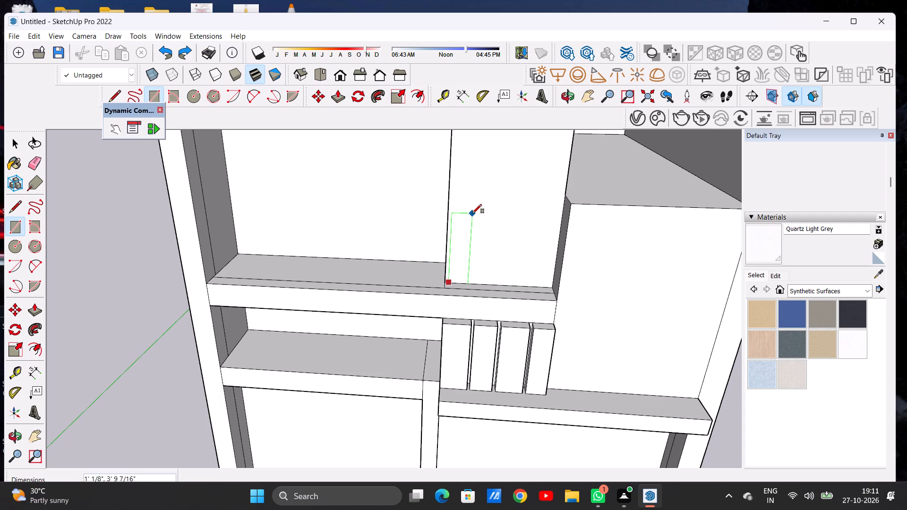
pyautogui.click(473, 214)
pyautogui.press('space')
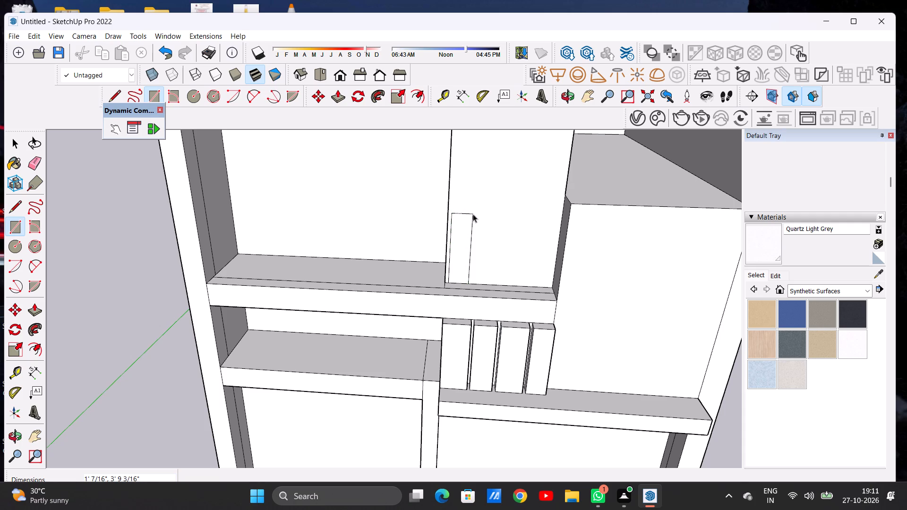
# Copy the upright rectangle three times along the wall's base toward the tower, spaced about 1' 4 3/8", 1' 4 13/16" and 1' 6 3/16".
pyautogui.doubleClick(461, 254)
pyautogui.press('m')
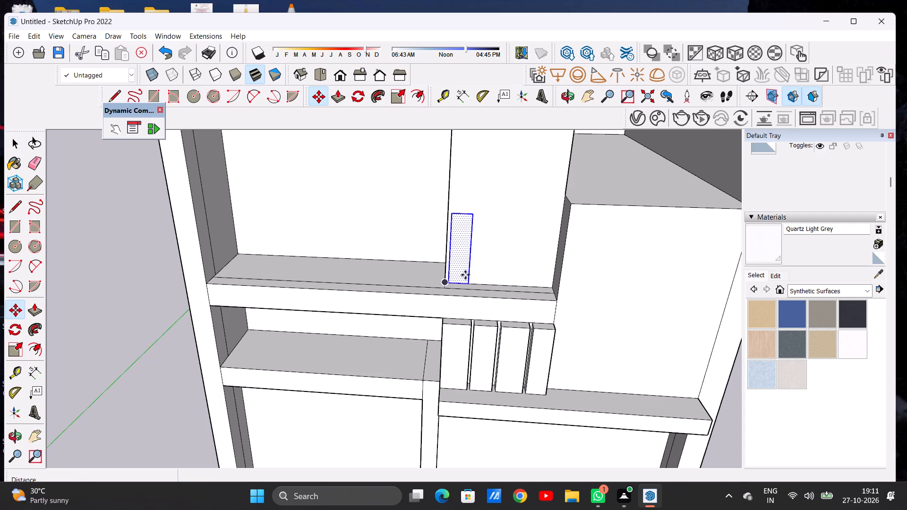
pyautogui.click(467, 279)
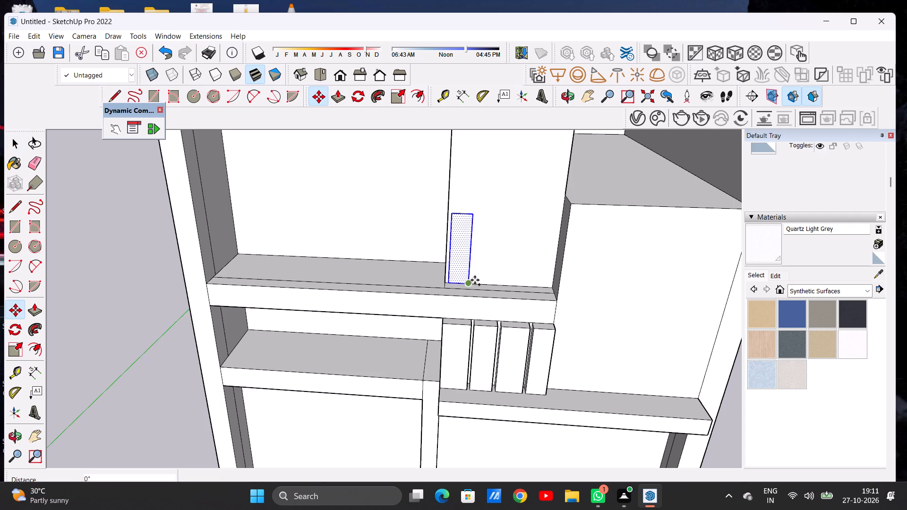
pyautogui.click(495, 280)
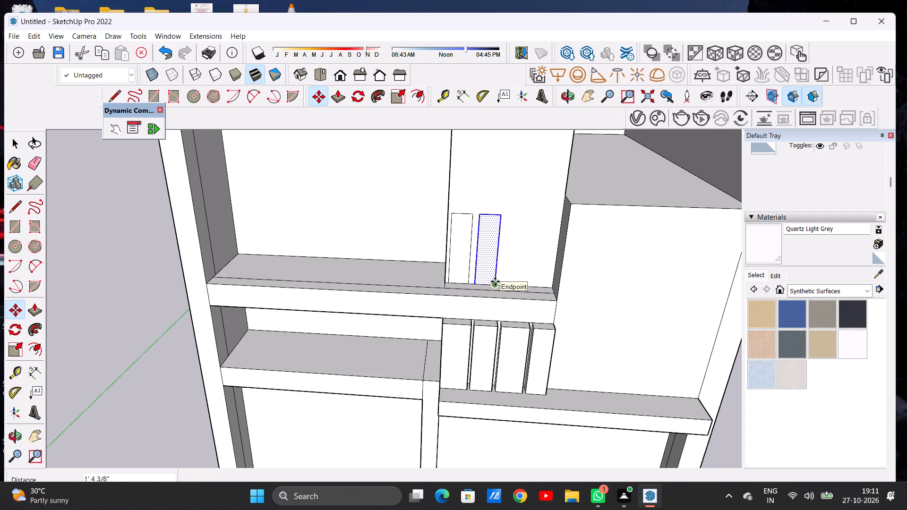
pyautogui.click(495, 281)
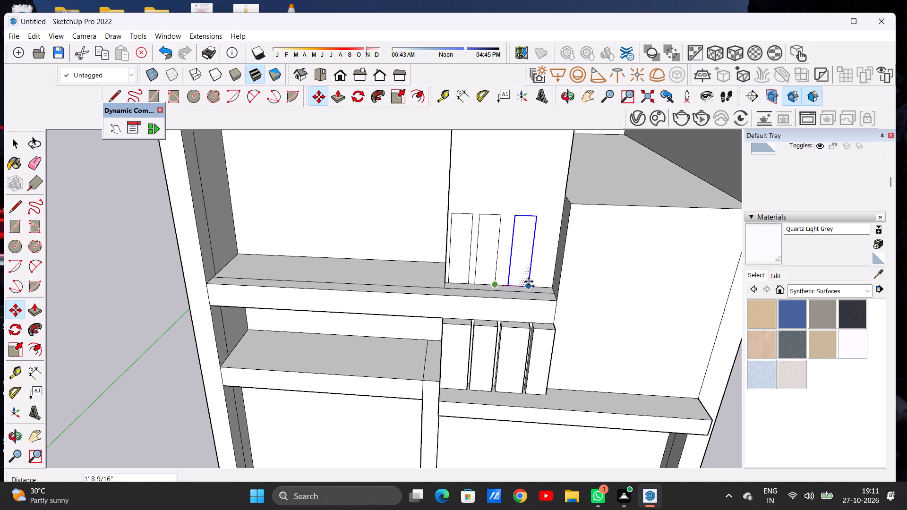
pyautogui.click(522, 280)
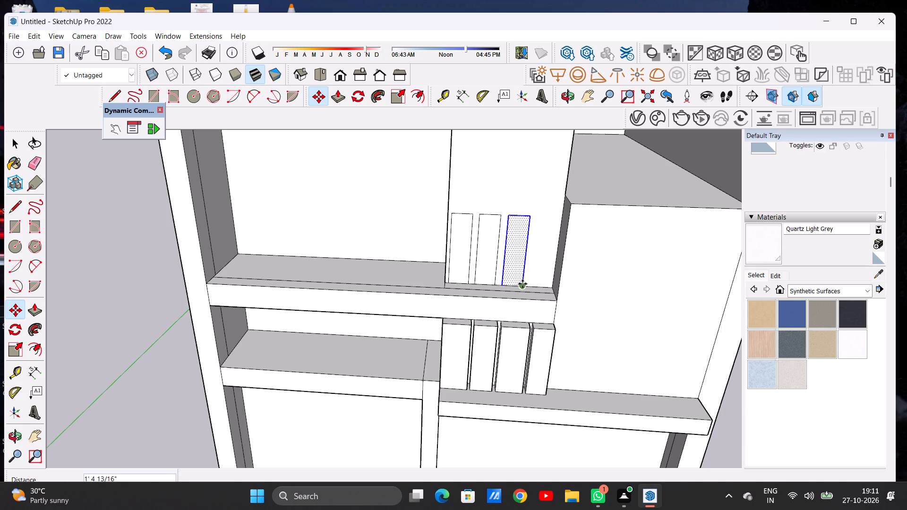
pyautogui.click(522, 284)
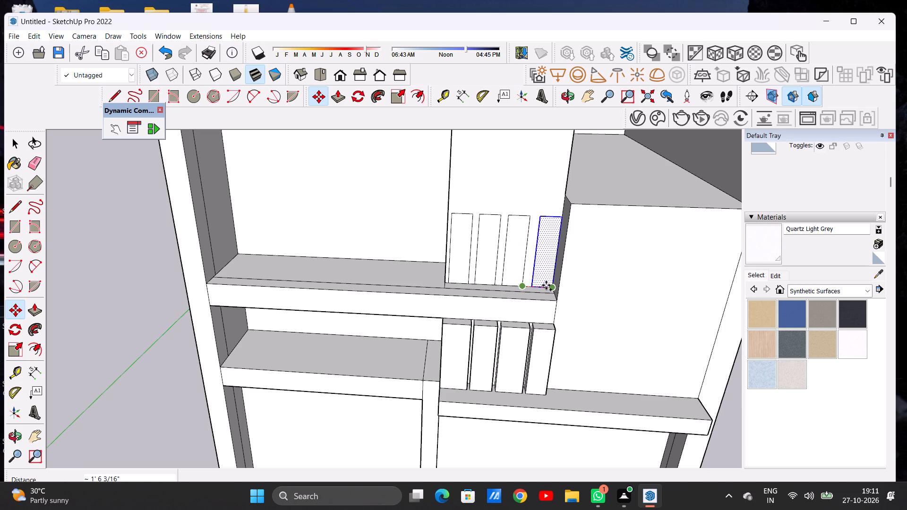
pyautogui.click(546, 285)
pyautogui.press('space')
pyautogui.scroll(-5, 518, 279)
pyautogui.scroll(1, 521, 283)
pyautogui.scroll(-3, 521, 283)
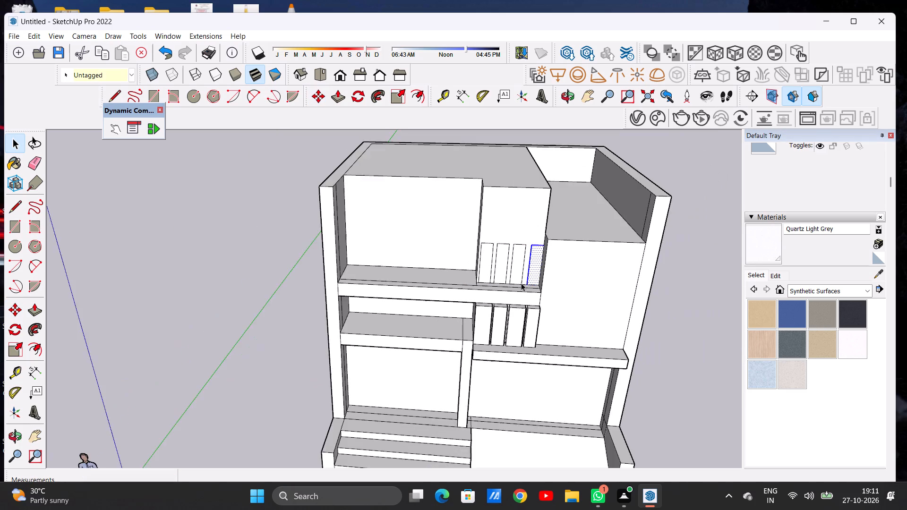
pyautogui.scroll(-6, 521, 283)
pyautogui.click(653, 257)
# Examine the building's front facade and the row of upright rectangles from several angles.
pyautogui.scroll(1, 534, 264)
pyautogui.scroll(-1, 534, 263)
pyautogui.scroll(4, 534, 263)
pyautogui.scroll(-1, 530, 263)
pyautogui.scroll(1, 509, 276)
pyautogui.moveTo(507, 274); pyautogui.dragTo(506, 235, button='middle')
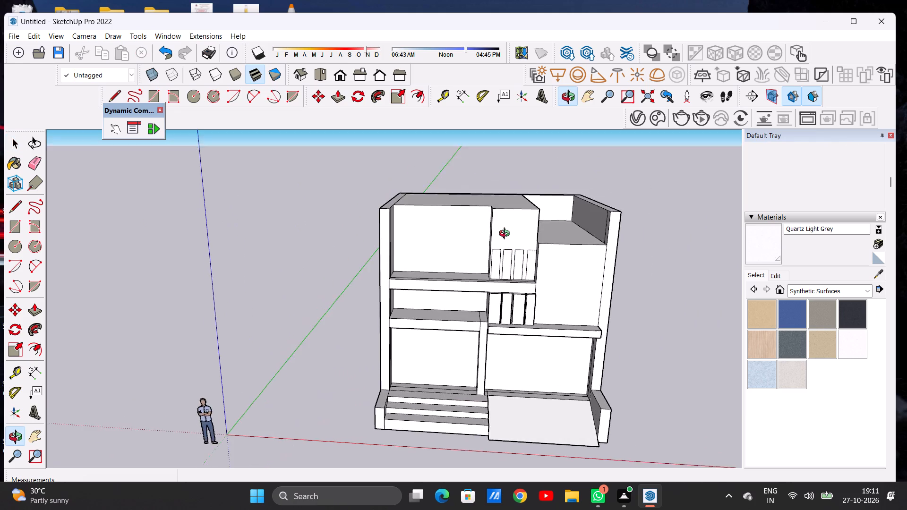
pyautogui.moveTo(506, 235); pyautogui.dragTo(541, 260, button='middle')
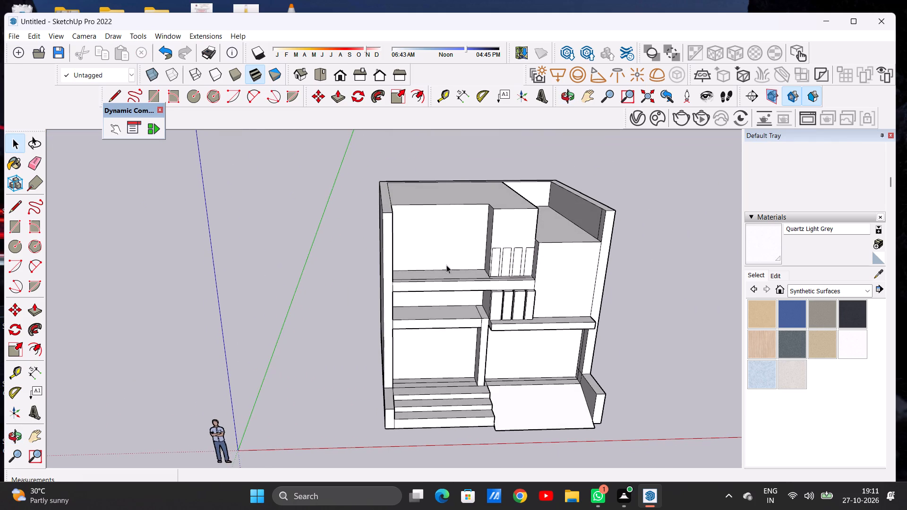
pyautogui.scroll(-4, 445, 269)
pyautogui.moveTo(453, 294); pyautogui.dragTo(425, 239, button='middle')
pyautogui.scroll(5, 442, 242)
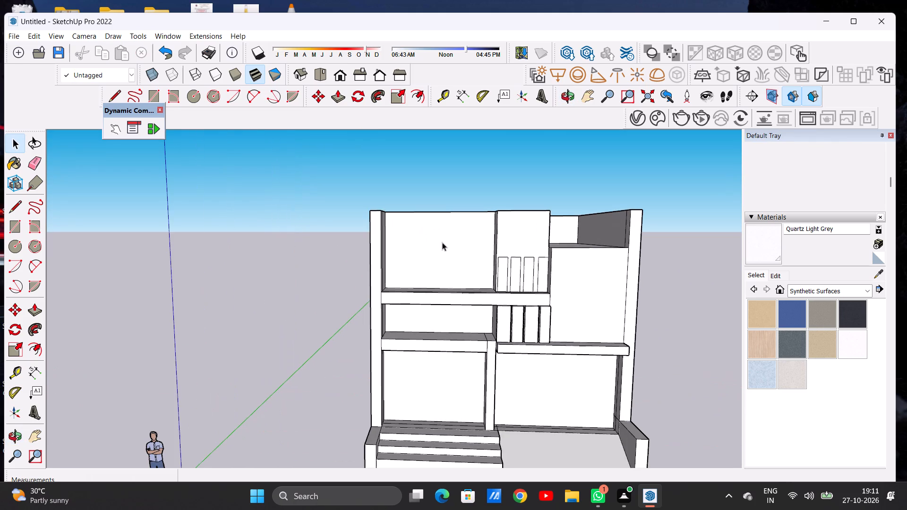
pyautogui.scroll(-6, 442, 269)
pyautogui.moveTo(469, 246); pyautogui.dragTo(477, 301, button='middle')
pyautogui.moveTo(453, 280); pyautogui.dragTo(458, 226, button='middle')
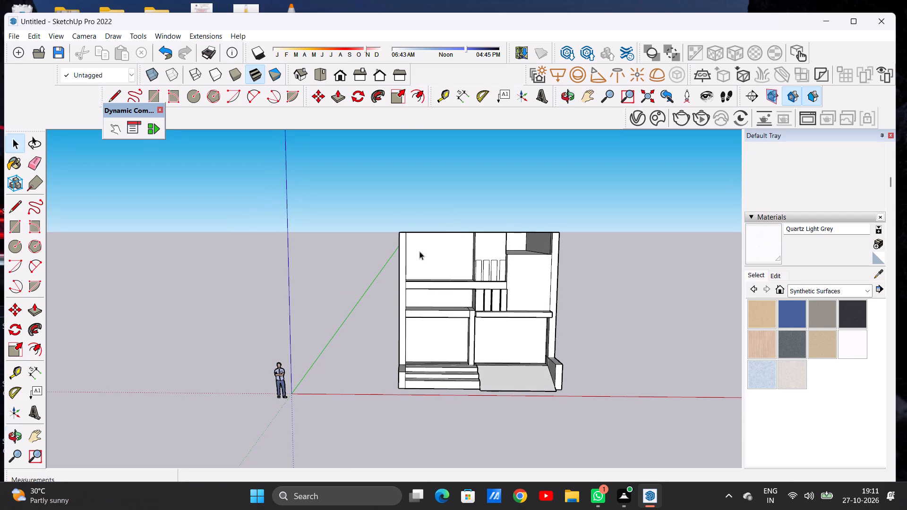
# Push/Pull the roof face of the upper storey upward about 2' 6".
pyautogui.scroll(-6, 394, 276)
pyautogui.moveTo(424, 264); pyautogui.dragTo(420, 336, button='middle')
pyautogui.scroll(7, 435, 253)
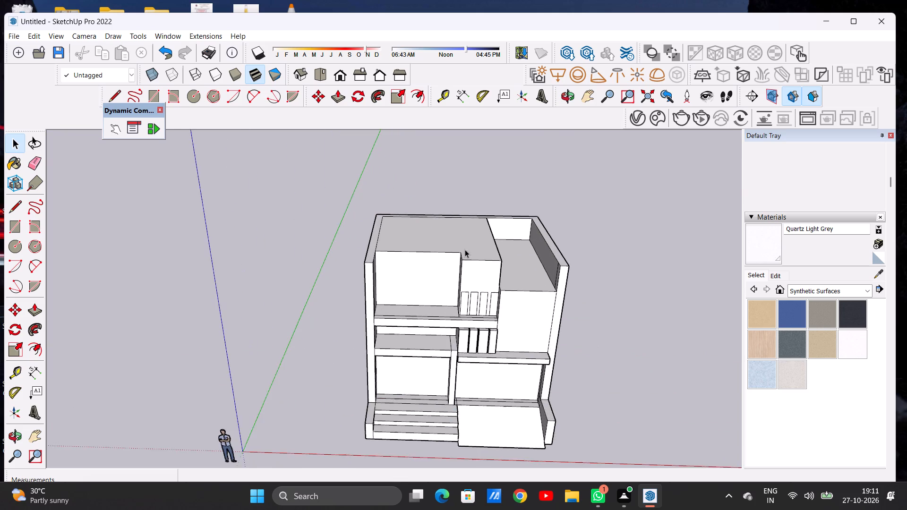
pyautogui.scroll(2, 465, 249)
pyautogui.press('p')
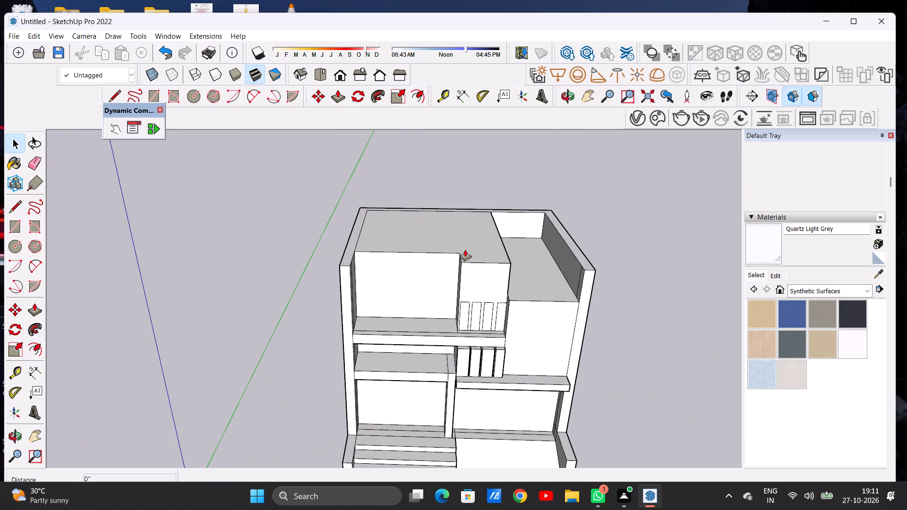
pyautogui.scroll(4, 465, 249)
pyautogui.click(488, 251)
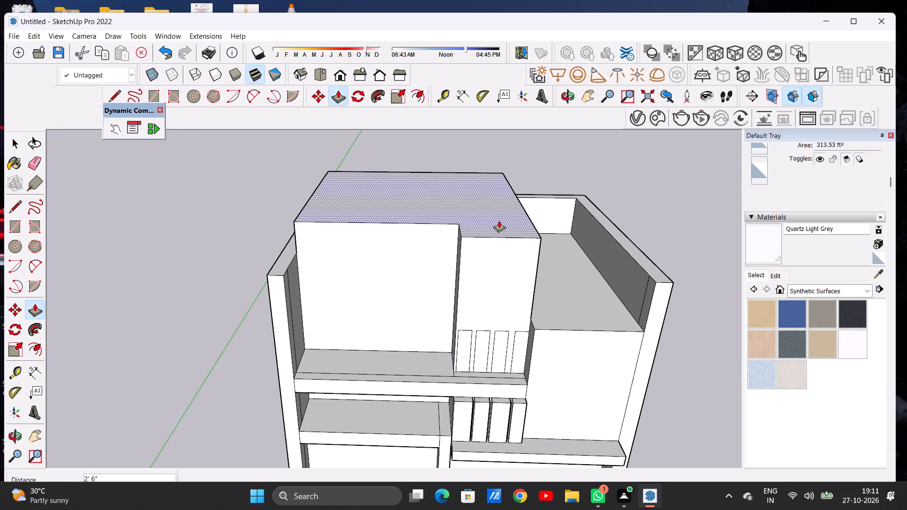
pyautogui.click(499, 221)
# Push/Pull the top of the surrounding side and rear walls up 2' 6", level with the raised roof.
pyautogui.scroll(5, 280, 269)
pyautogui.click(280, 269)
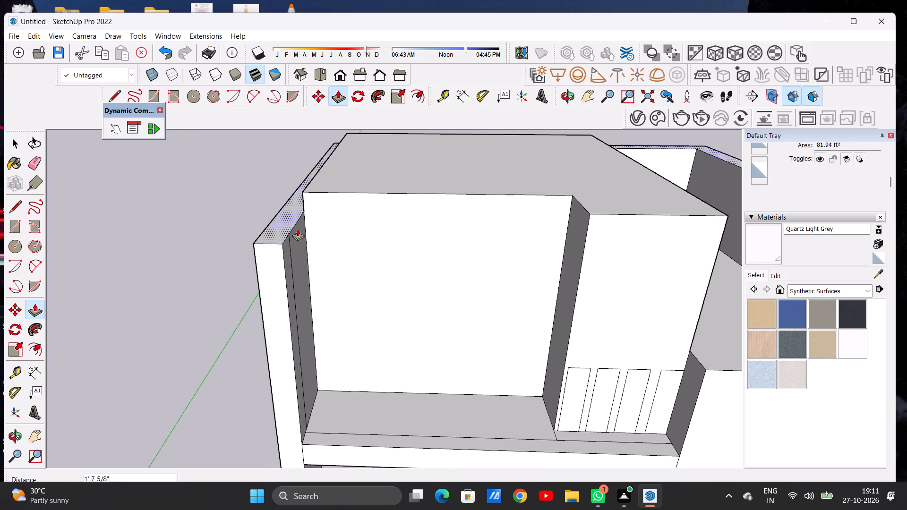
pyautogui.click(307, 194)
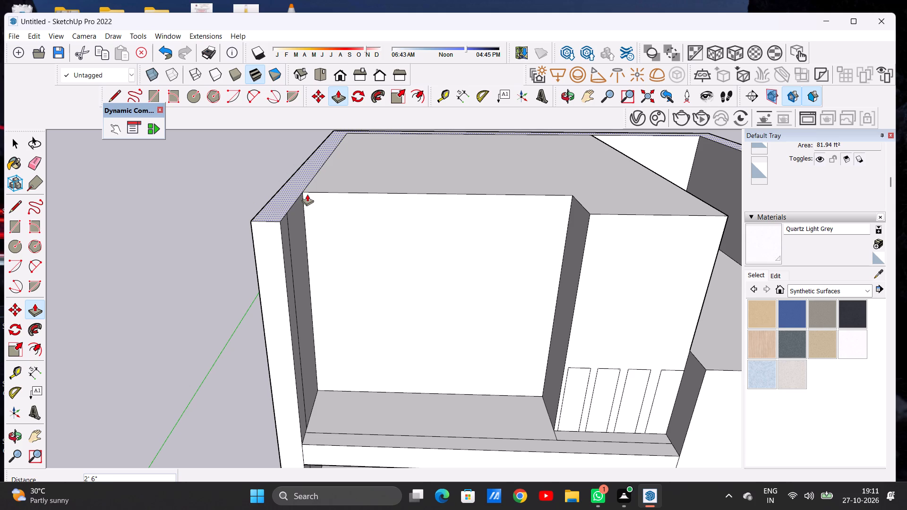
pyautogui.press('space')
# Draw a square window outline about 6' 5 1/2" by 6' 5 1/2" on the wide upper-storey front wall.
pyautogui.scroll(-7, 325, 212)
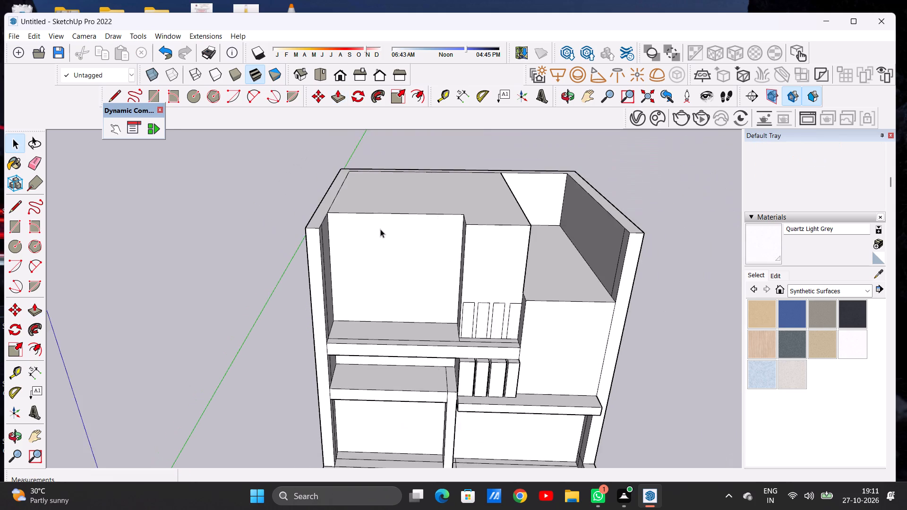
pyautogui.scroll(-3, 380, 229)
pyautogui.moveTo(380, 274); pyautogui.dragTo(391, 196, button='middle')
pyautogui.scroll(1, 389, 255)
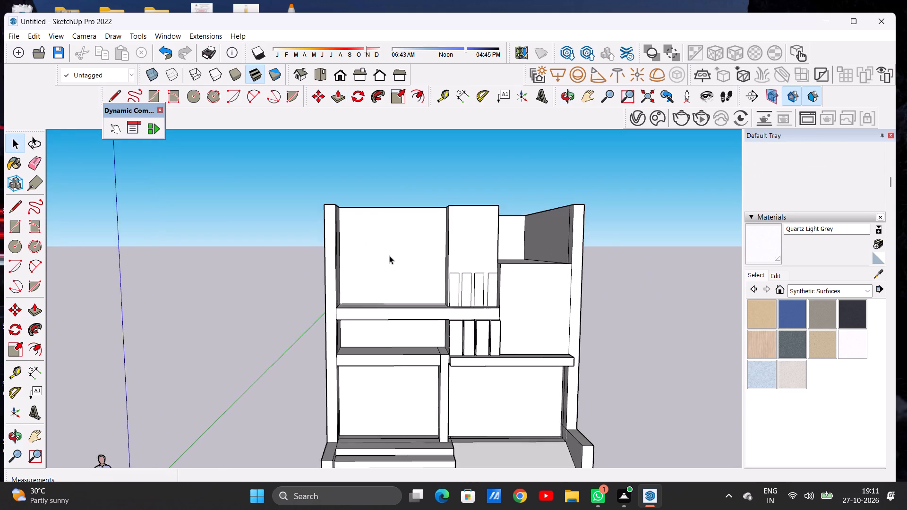
pyautogui.scroll(3, 389, 255)
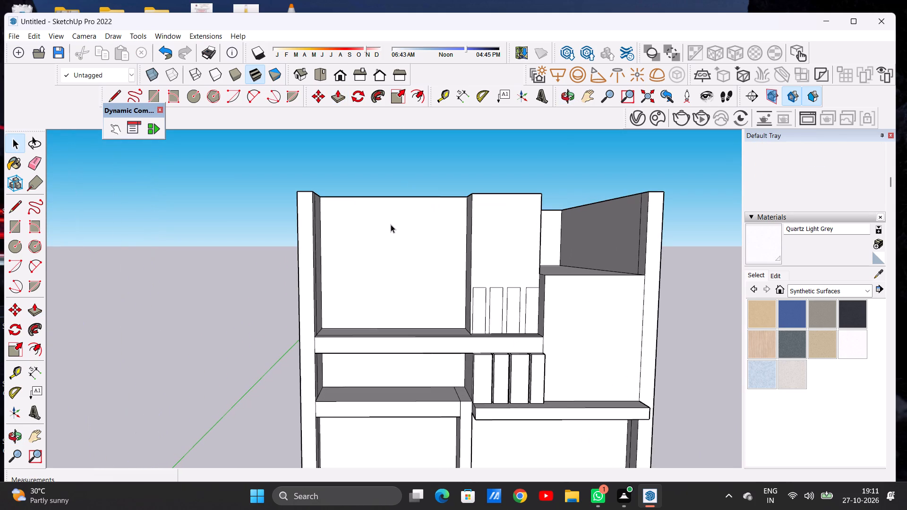
pyautogui.middleClick(391, 224)
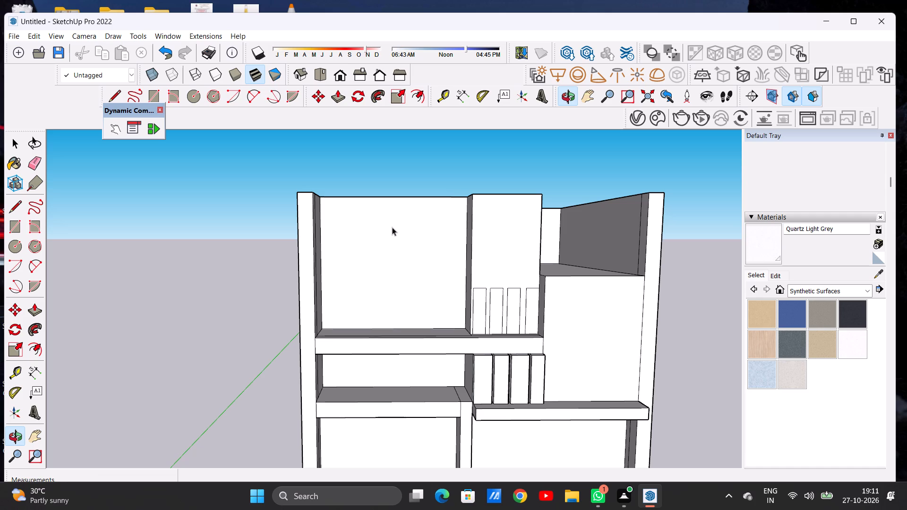
pyautogui.press('r')
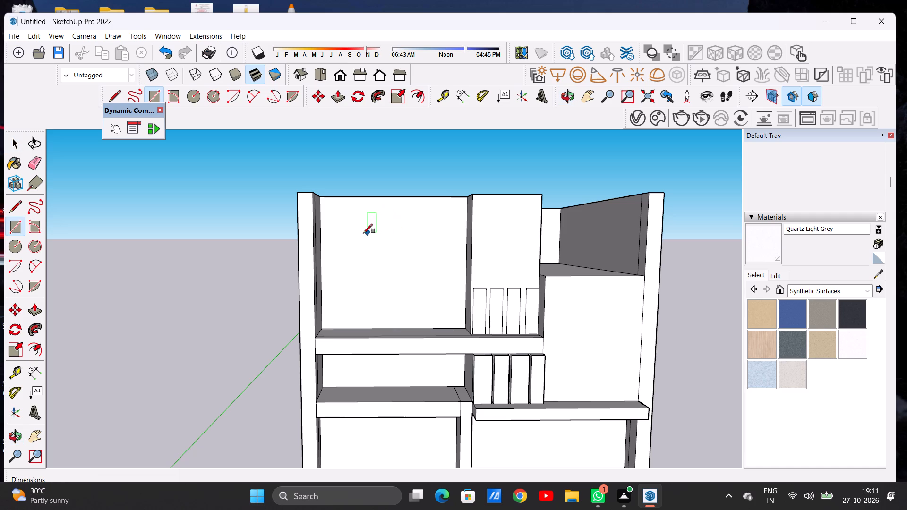
pyautogui.click(337, 229)
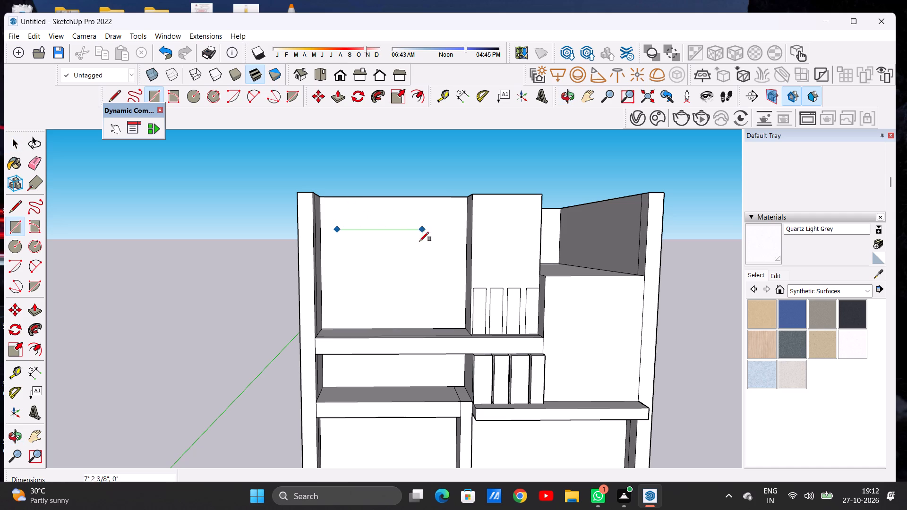
pyautogui.click(413, 304)
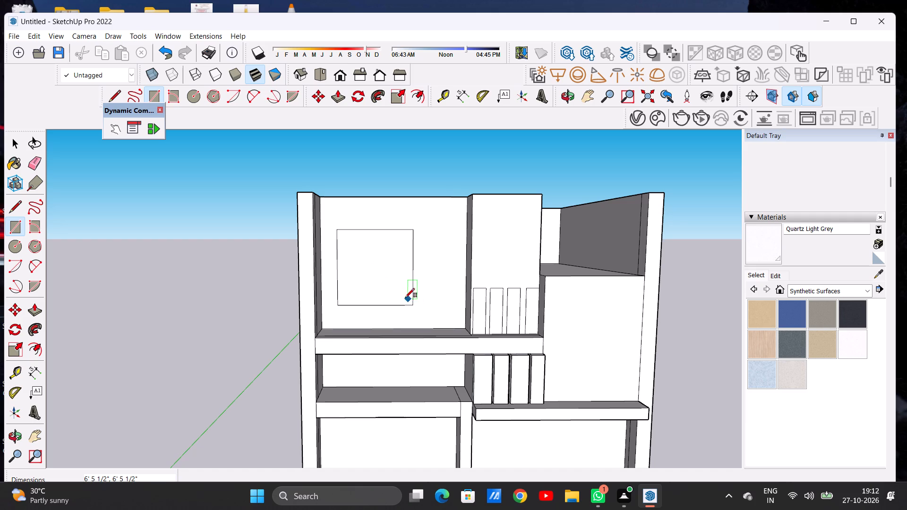
pyautogui.press('space')
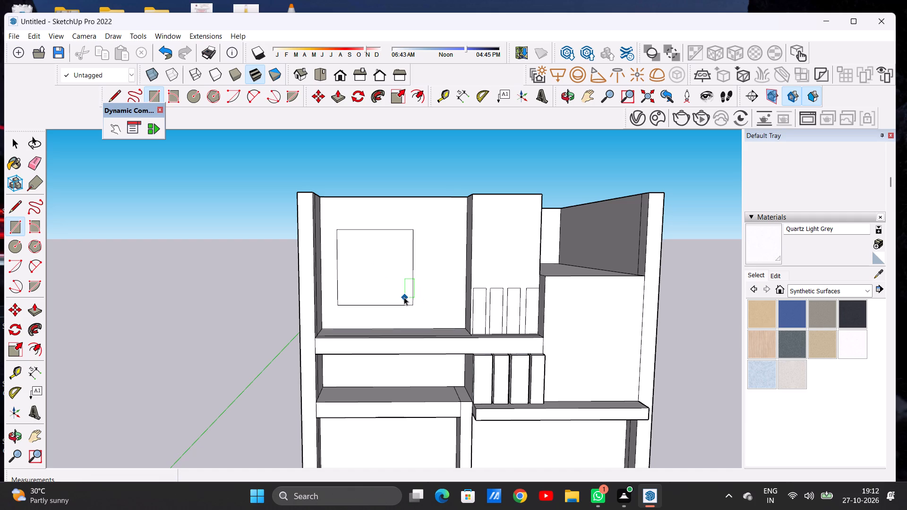
# Move the window square about 11 1/4" horizontally along the wall toward the narrow wall section.
pyautogui.doubleClick(401, 295)
pyautogui.press('m')
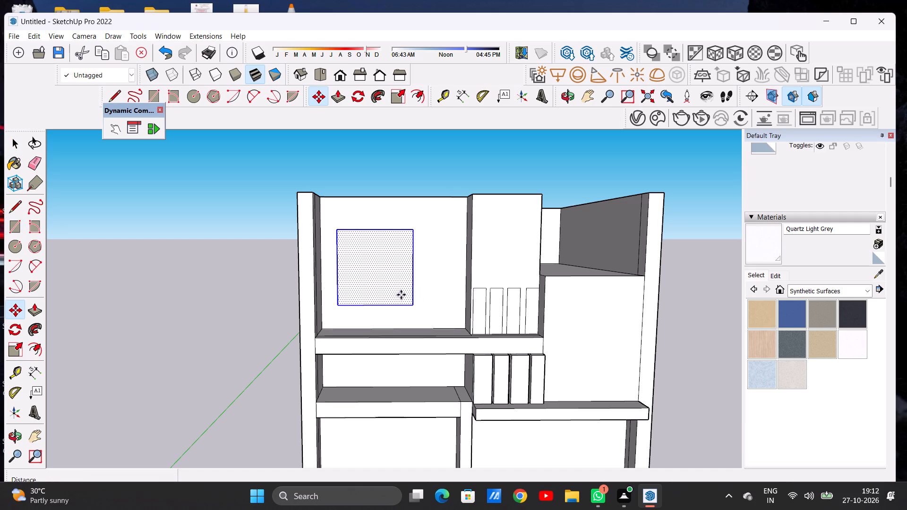
pyautogui.click(410, 305)
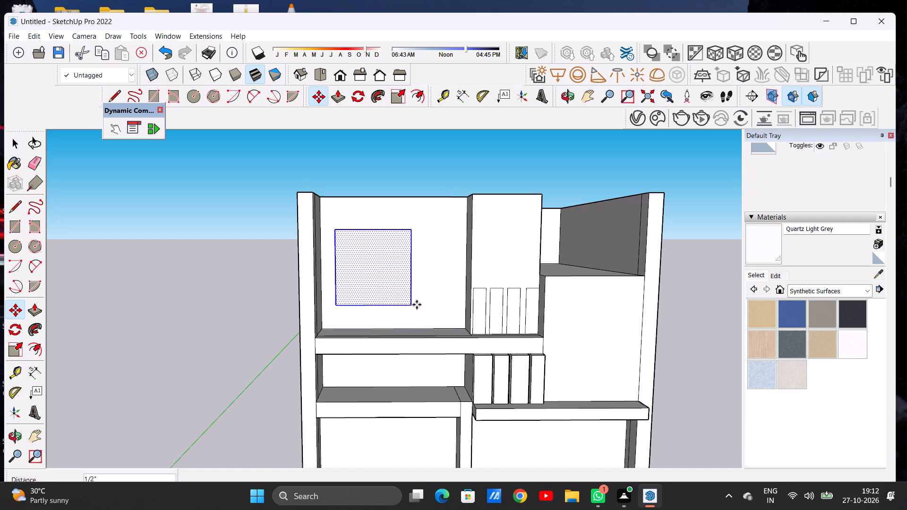
pyautogui.click(424, 304)
pyautogui.press('space')
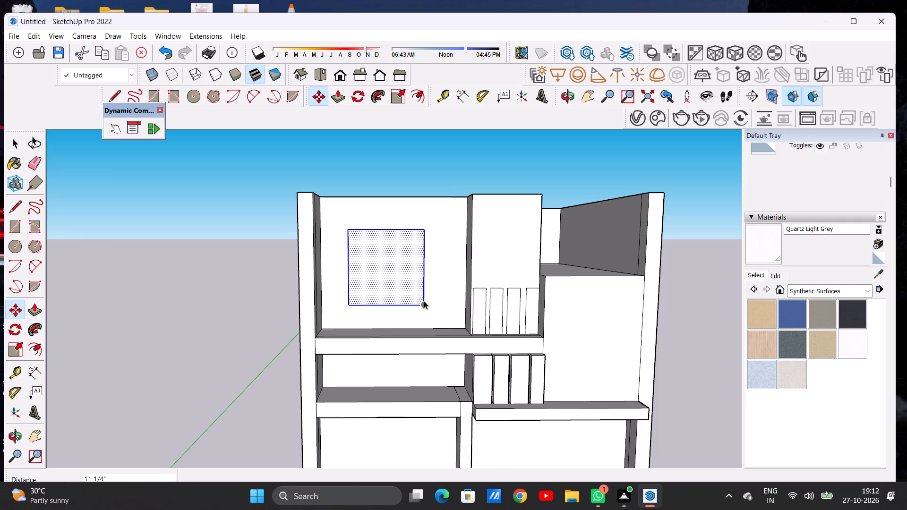
pyautogui.click(480, 175)
# Offset the window square's outline about 5 7/8" inward to form a frame.
pyautogui.scroll(3, 405, 255)
pyautogui.moveTo(400, 259); pyautogui.dragTo(395, 274, button='middle')
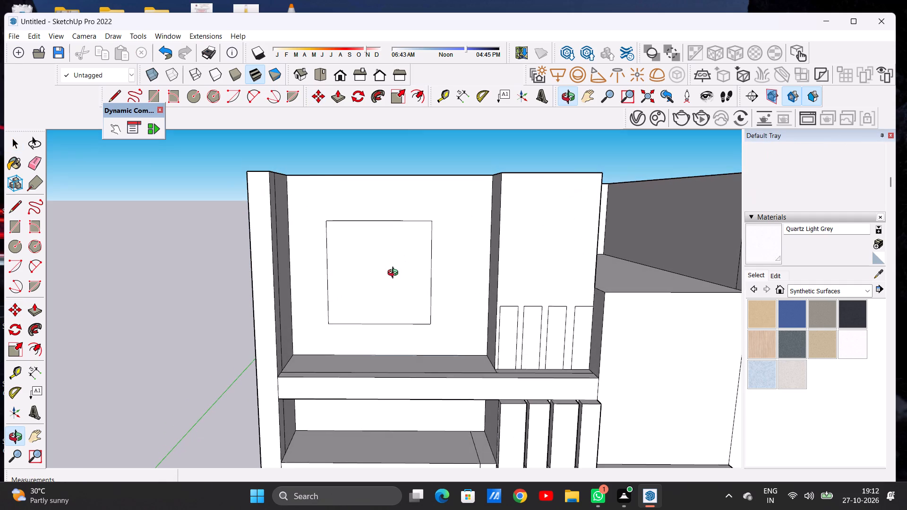
pyautogui.moveTo(395, 274); pyautogui.dragTo(394, 274, button='middle')
pyautogui.scroll(1, 394, 274)
pyautogui.write('OF')
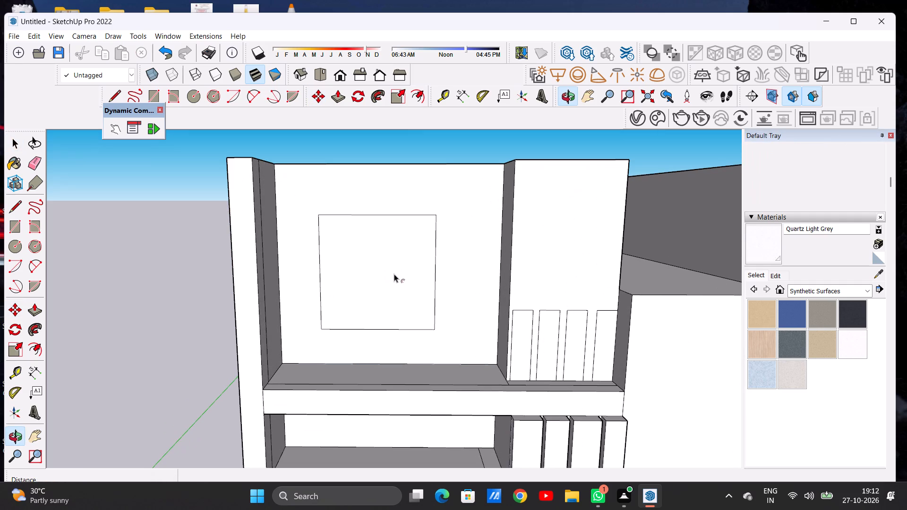
pyautogui.click(344, 223)
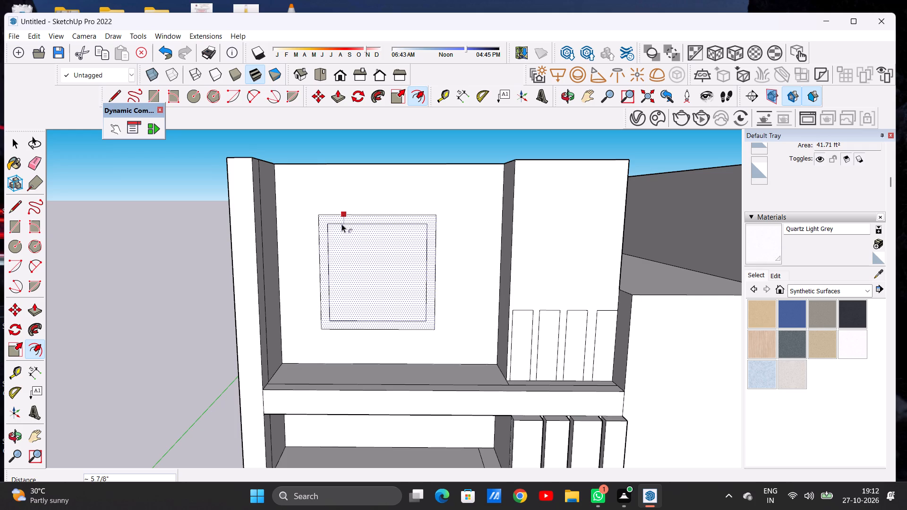
pyautogui.click(342, 224)
pyautogui.press('space')
# Draw two closely spaced vertical lines about 5' 5 3/4" long across the middle of the window's inner square as a mullion.
pyautogui.write('L')
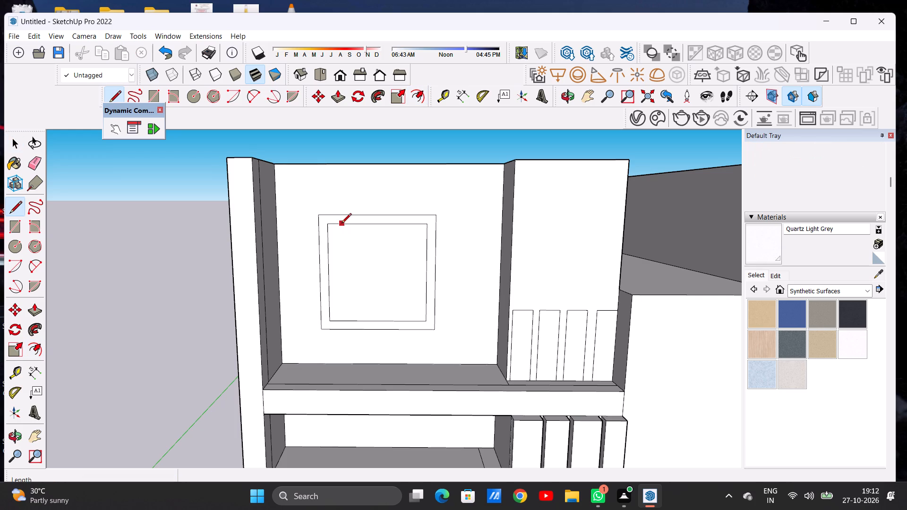
pyautogui.scroll(3, 358, 312)
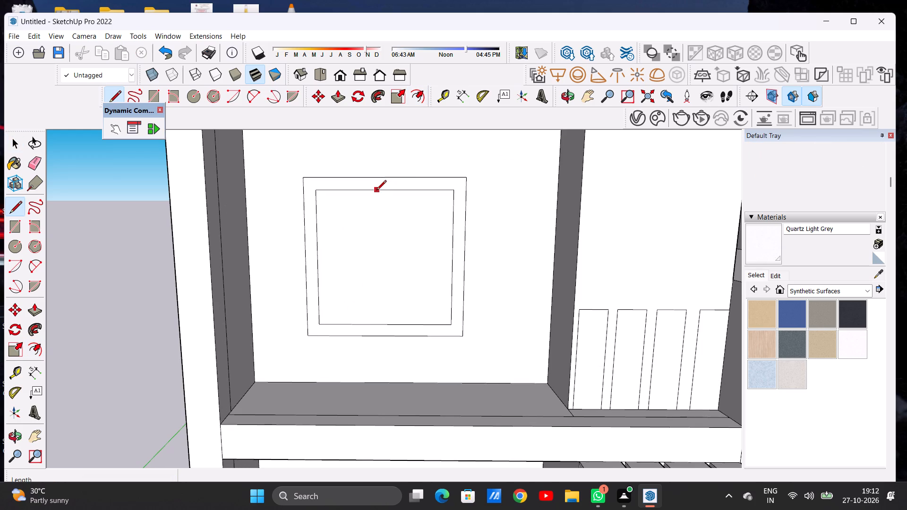
pyautogui.click(377, 191)
pyautogui.click(378, 323)
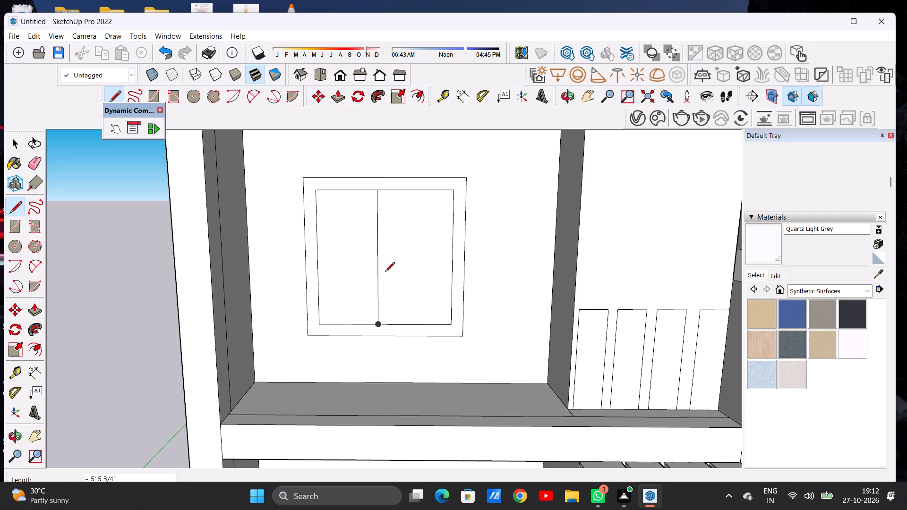
pyautogui.click(388, 191)
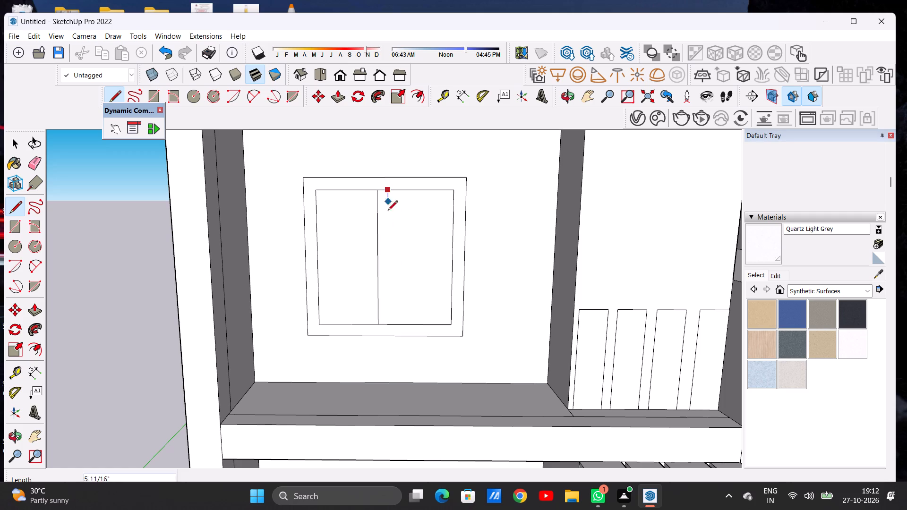
pyautogui.click(393, 323)
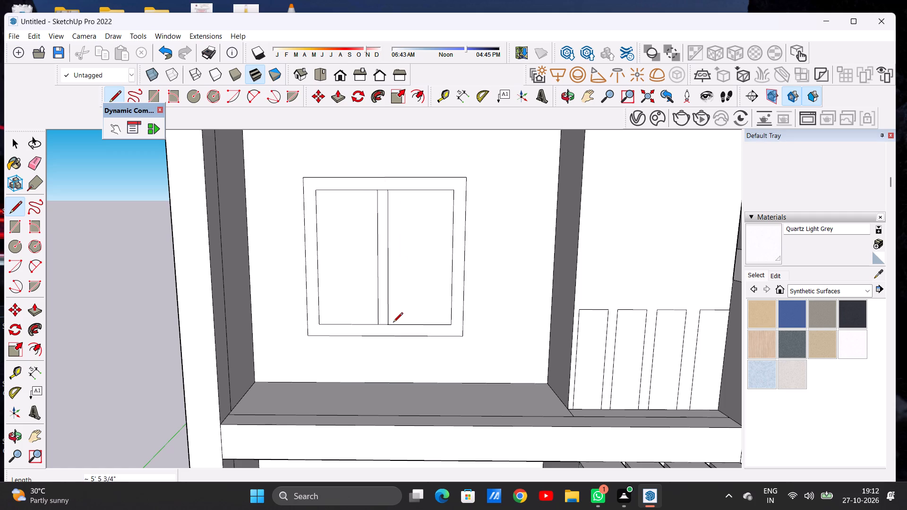
pyautogui.press('space')
# Examine the front facade with the window outline, and the roof, from several distances and angles.
pyautogui.scroll(-6, 394, 300)
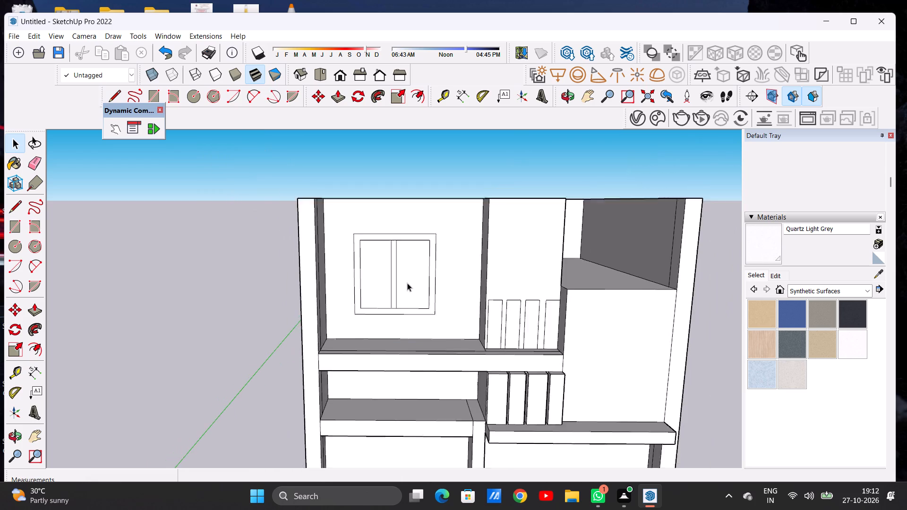
pyautogui.scroll(-9, 407, 283)
pyautogui.scroll(1, 397, 269)
pyautogui.scroll(-1, 397, 269)
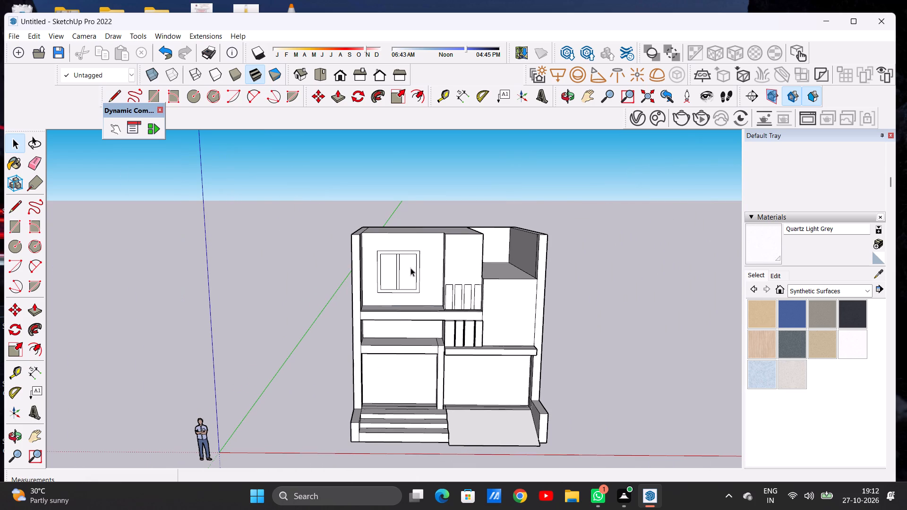
pyautogui.moveTo(424, 276); pyautogui.dragTo(430, 265, button='middle')
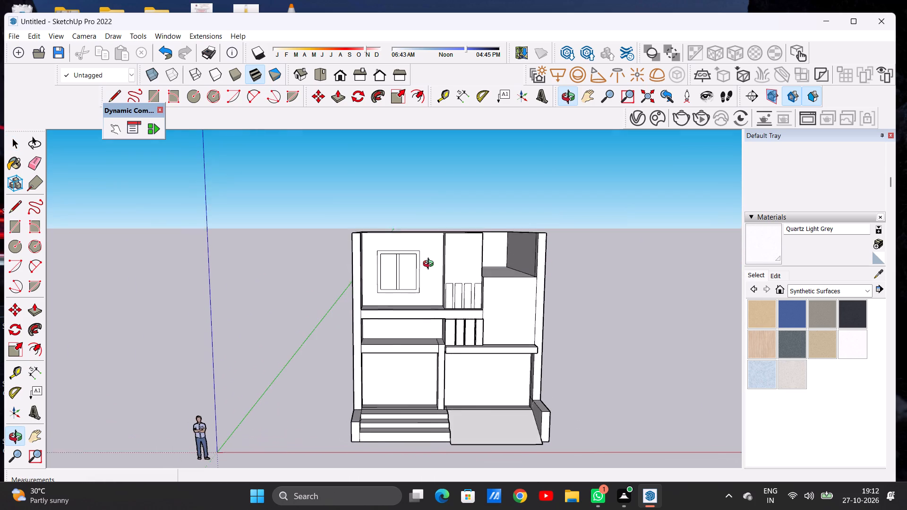
pyautogui.moveTo(430, 265); pyautogui.dragTo(429, 263, button='middle')
pyautogui.scroll(-2, 384, 272)
pyautogui.scroll(4, 449, 269)
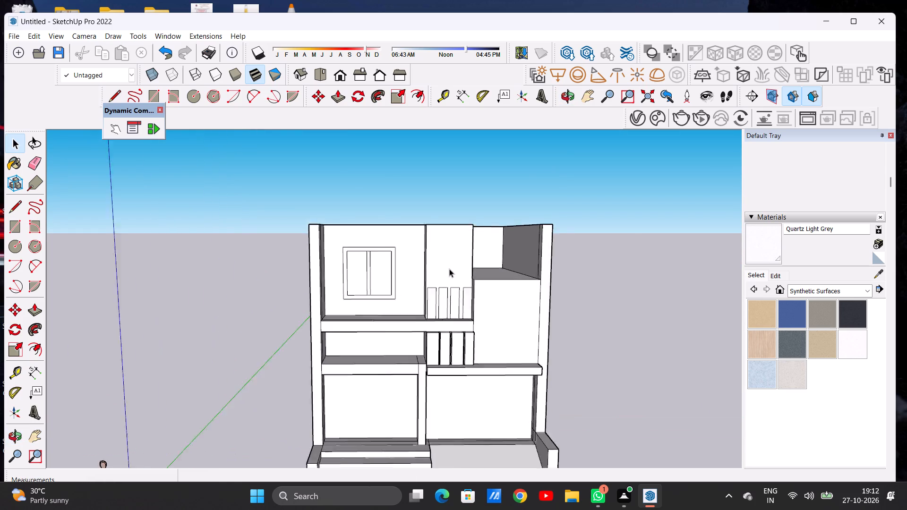
pyautogui.scroll(3, 449, 269)
pyautogui.moveTo(420, 257); pyautogui.dragTo(418, 304, button='middle')
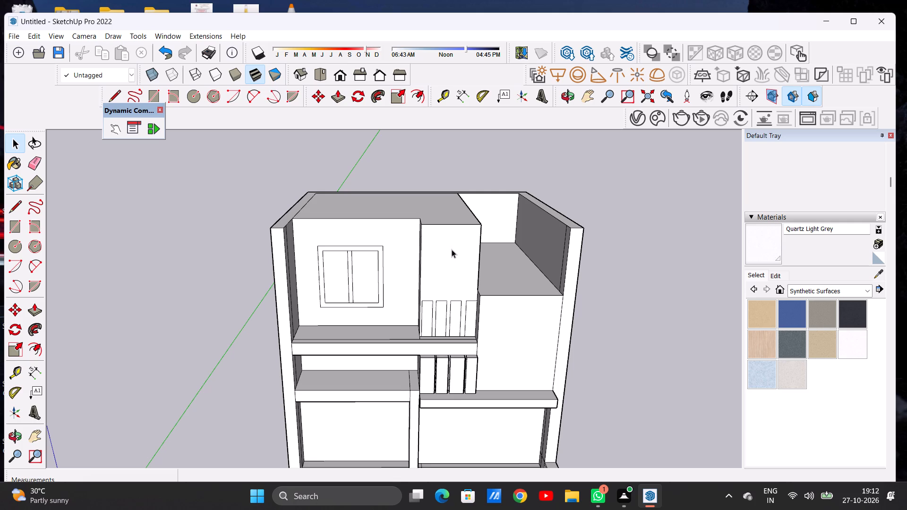
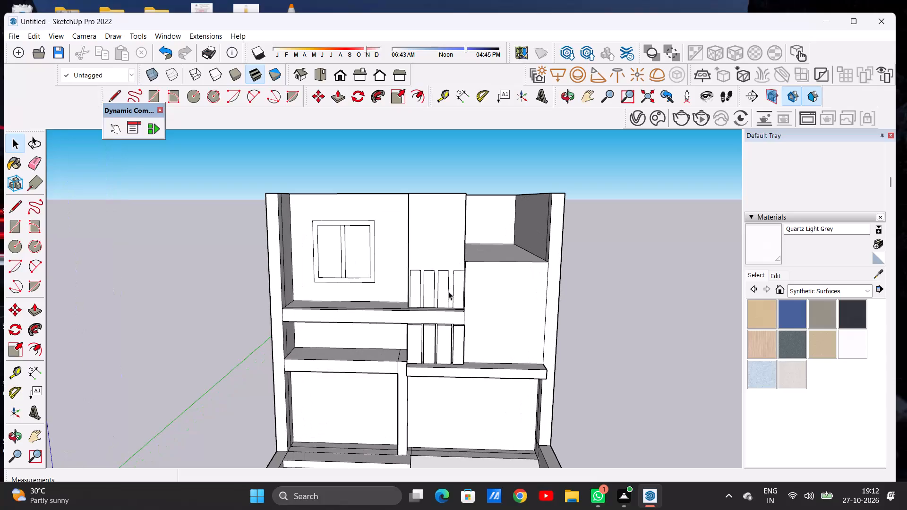
# Push/Pull the long front strip on top of the raised upper storey's slab upward about 2 7/16".
pyautogui.scroll(-4, 443, 264)
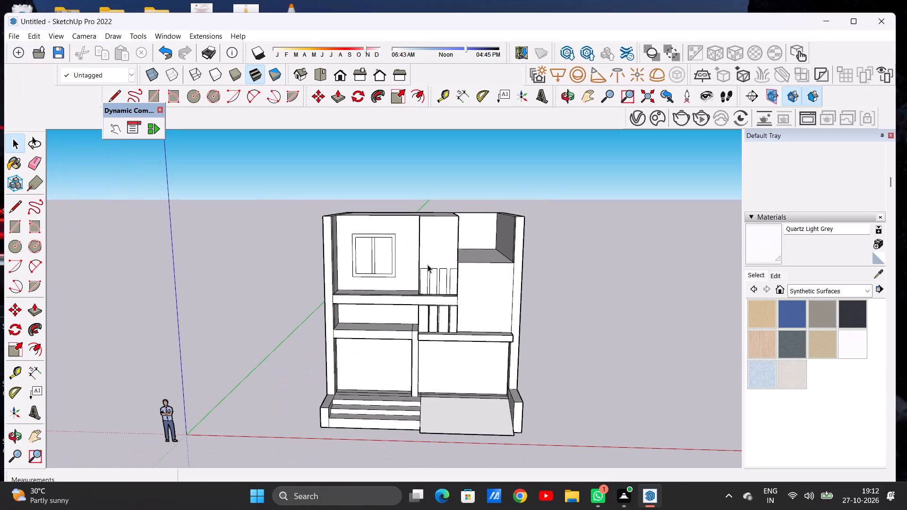
pyautogui.moveTo(416, 250); pyautogui.dragTo(421, 287, button='middle')
pyautogui.scroll(-4, 429, 231)
pyautogui.moveTo(415, 265); pyautogui.dragTo(425, 317, button='middle')
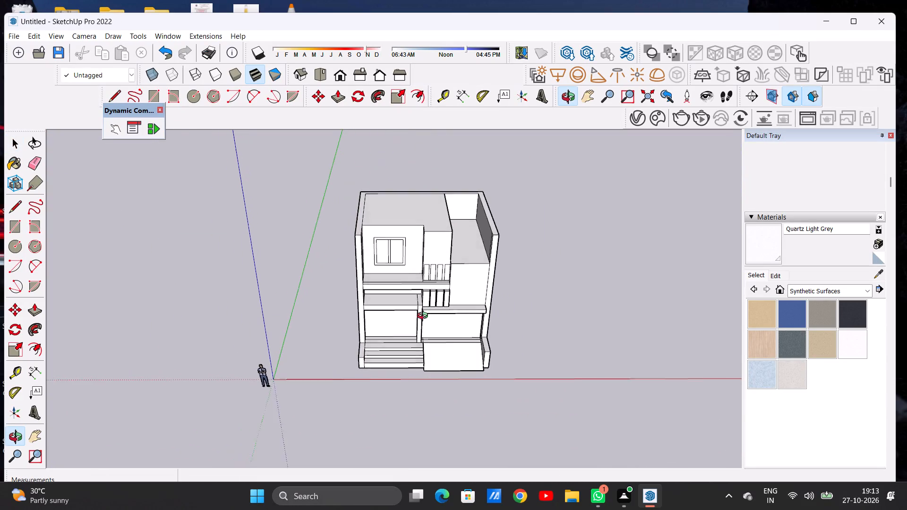
pyautogui.moveTo(425, 317); pyautogui.dragTo(427, 328, button='middle')
pyautogui.scroll(13, 430, 279)
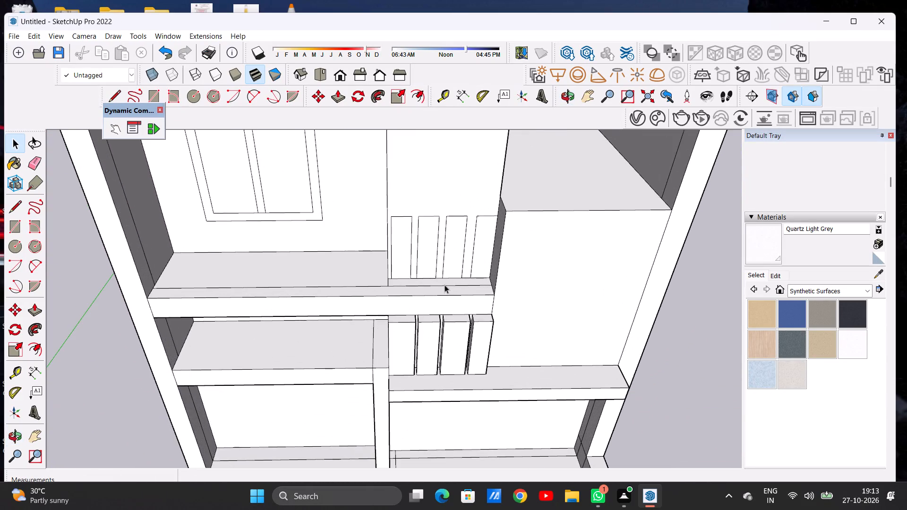
pyautogui.moveTo(444, 284); pyautogui.dragTo(443, 320, button='middle')
pyautogui.scroll(1, 443, 320)
pyautogui.scroll(-5, 433, 258)
pyautogui.scroll(6, 464, 297)
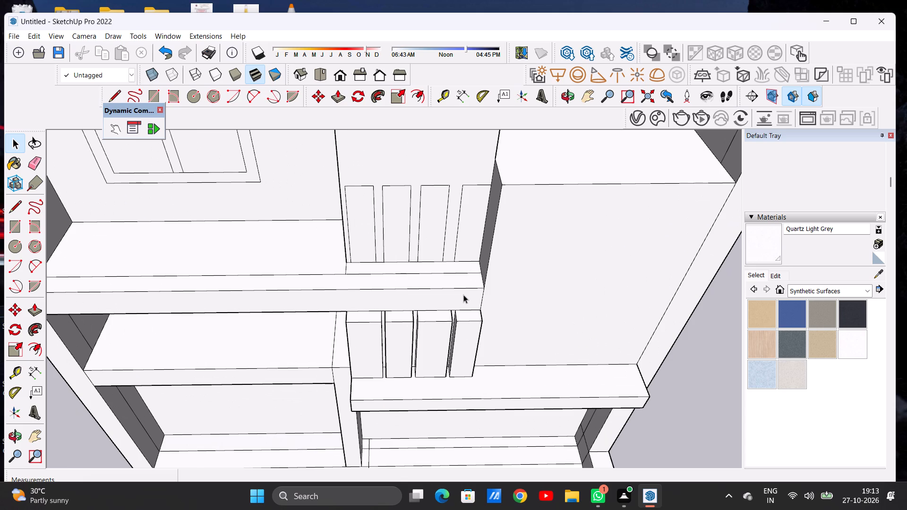
pyautogui.scroll(-6, 444, 279)
pyautogui.moveTo(400, 289); pyautogui.dragTo(393, 273, button='middle')
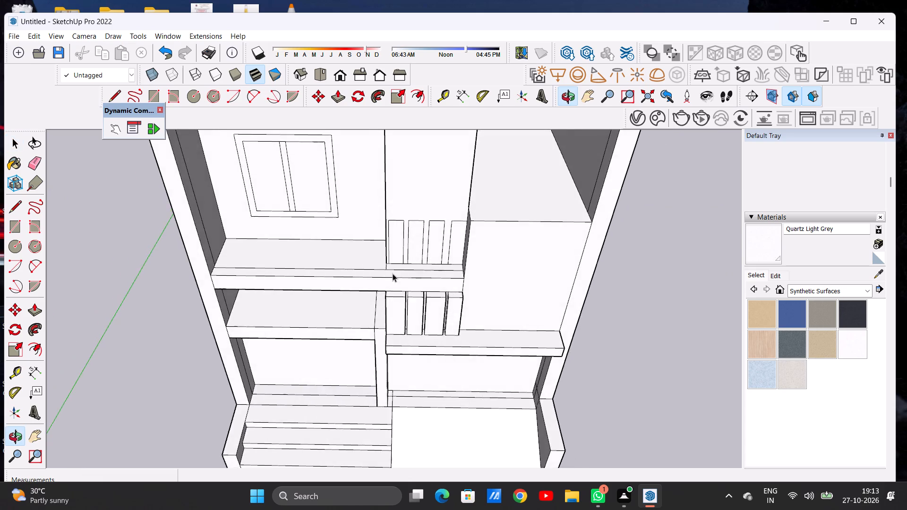
pyautogui.moveTo(393, 273); pyautogui.dragTo(393, 274, button='middle')
pyautogui.scroll(6, 400, 273)
pyautogui.press('p')
pyautogui.moveTo(456, 285); pyautogui.dragTo(469, 287, button='middle')
pyautogui.scroll(3, 498, 262)
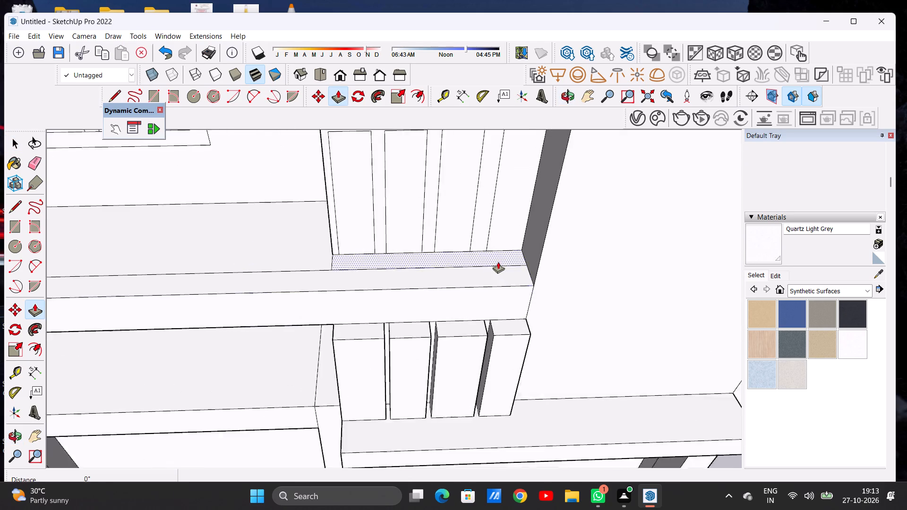
pyautogui.scroll(2, 498, 262)
pyautogui.click(500, 272)
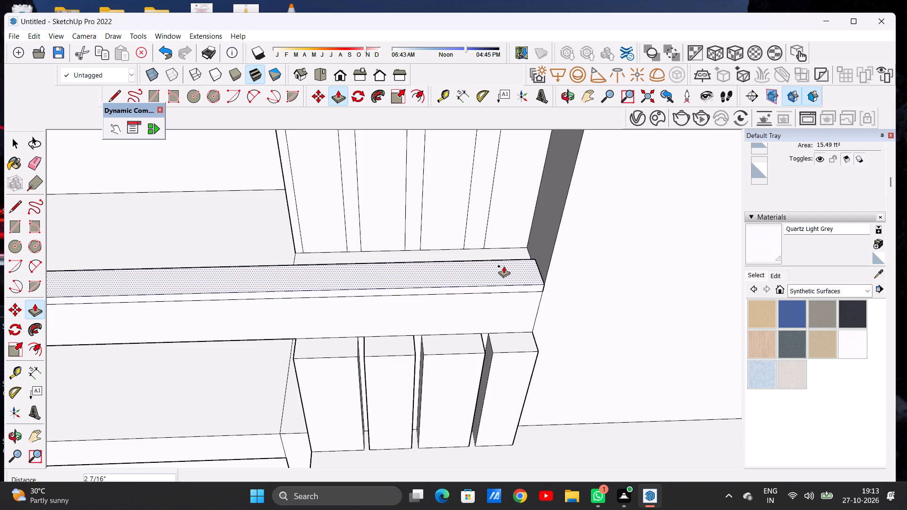
pyautogui.click(504, 266)
pyautogui.press('space')
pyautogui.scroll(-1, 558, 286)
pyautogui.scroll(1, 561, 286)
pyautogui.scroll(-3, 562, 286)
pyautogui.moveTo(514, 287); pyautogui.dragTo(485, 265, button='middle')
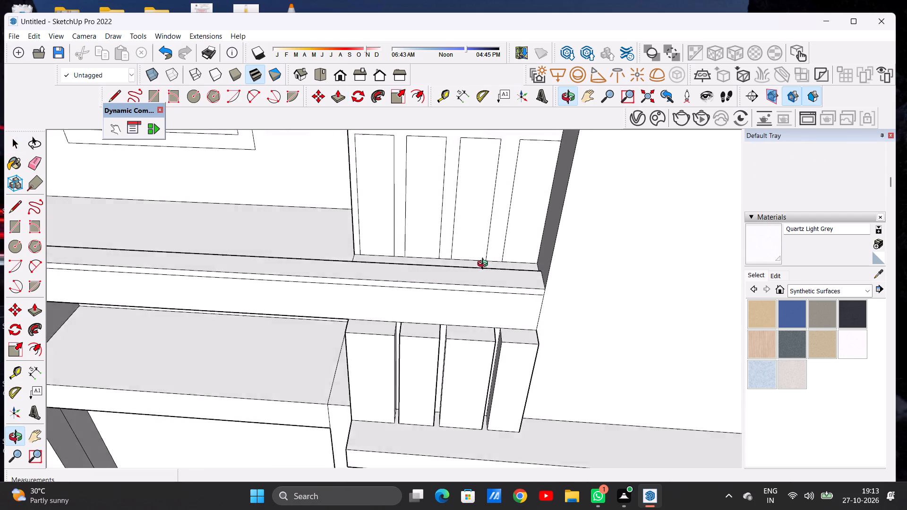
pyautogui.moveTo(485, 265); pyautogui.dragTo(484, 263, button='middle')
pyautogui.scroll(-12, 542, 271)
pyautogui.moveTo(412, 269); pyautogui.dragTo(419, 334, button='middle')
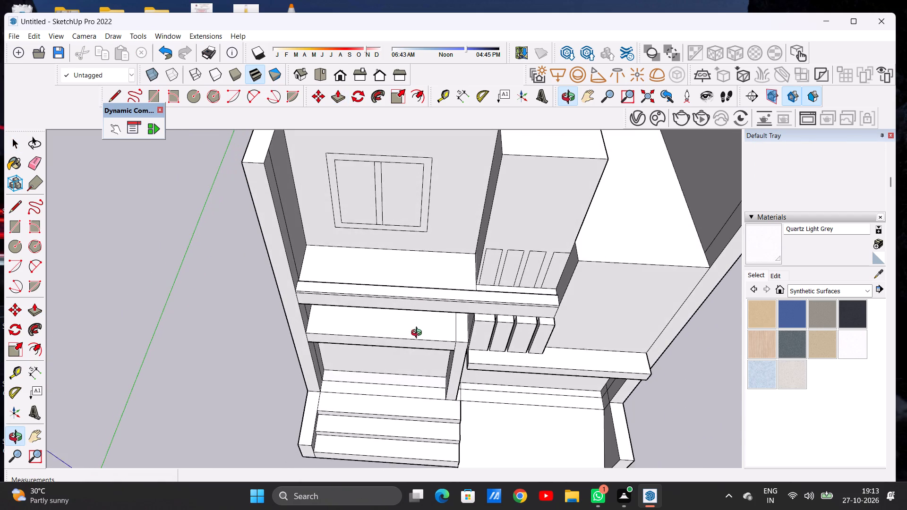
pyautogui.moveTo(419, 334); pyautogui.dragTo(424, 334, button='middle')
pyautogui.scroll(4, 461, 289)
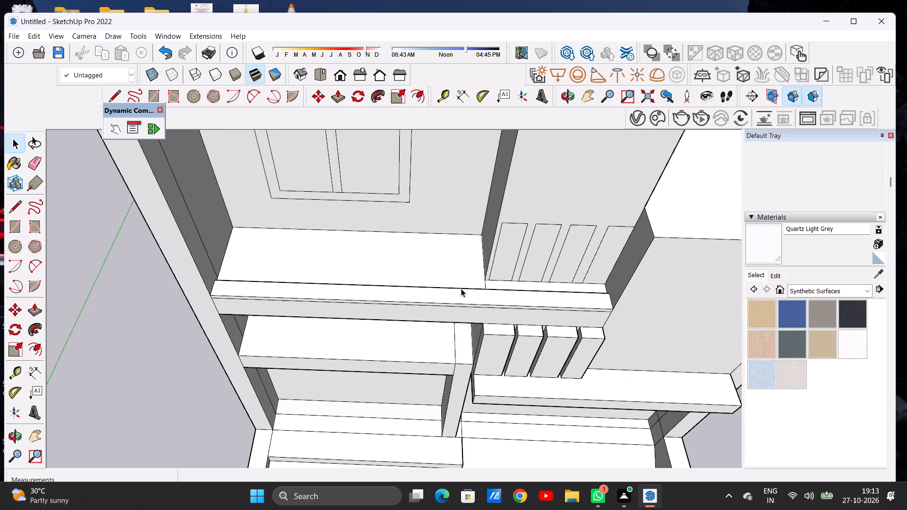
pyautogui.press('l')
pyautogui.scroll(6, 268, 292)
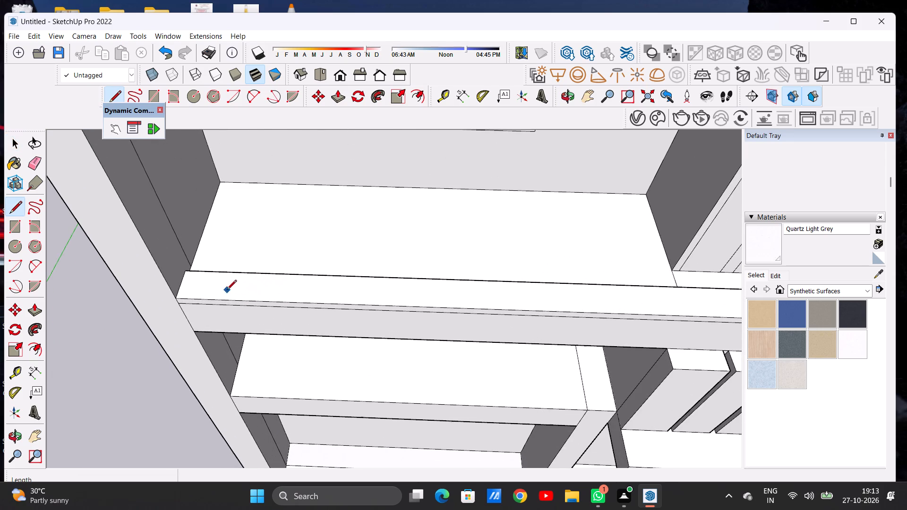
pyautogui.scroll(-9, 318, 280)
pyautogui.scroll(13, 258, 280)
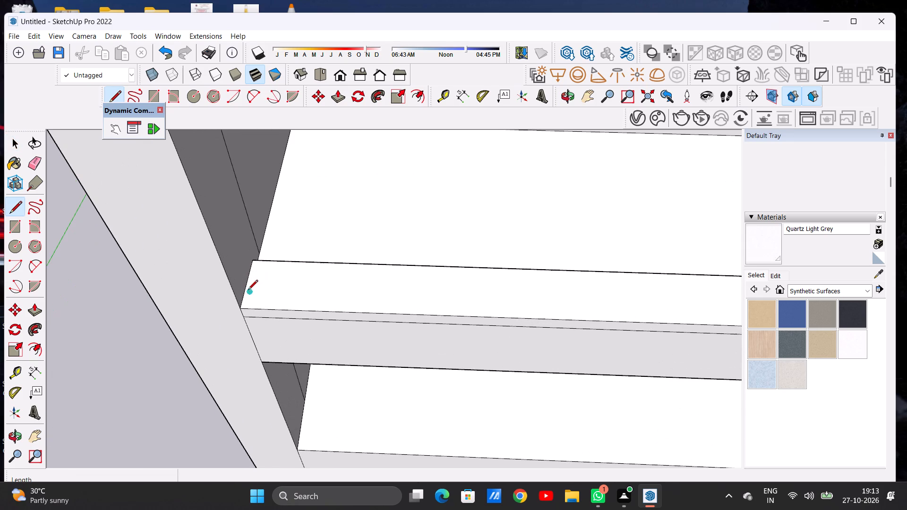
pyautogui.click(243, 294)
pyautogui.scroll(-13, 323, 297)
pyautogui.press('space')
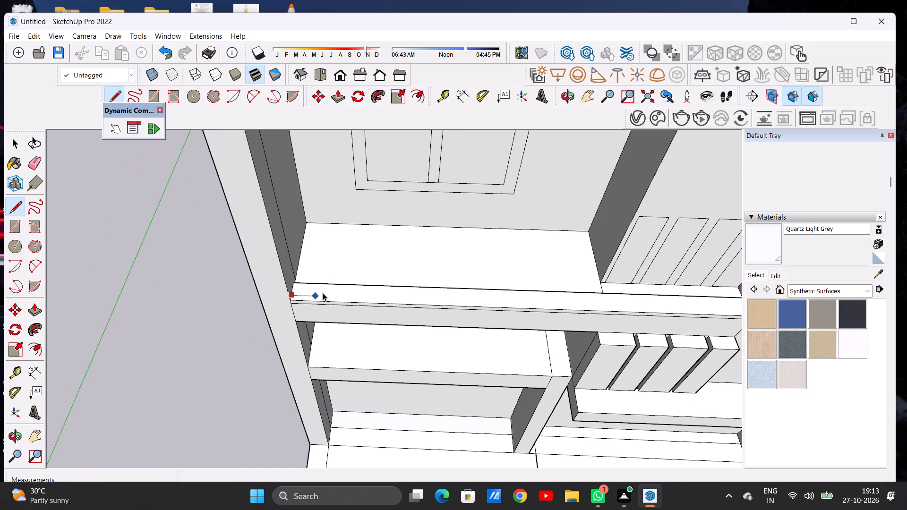
# Draw a lengthwise centre line along the raised front strip, between the midpoints of its two short end edges.
pyautogui.press('l')
pyautogui.scroll(13, 307, 277)
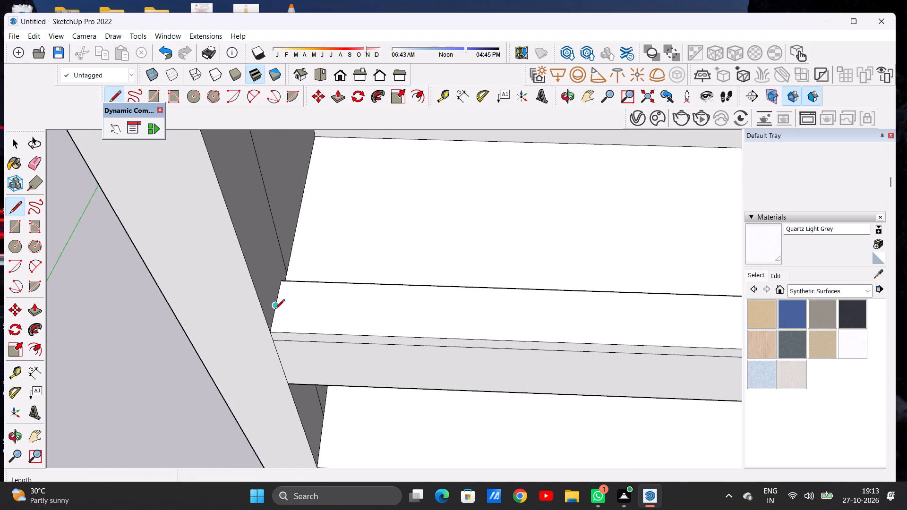
pyautogui.click(273, 308)
pyautogui.scroll(-2, 337, 306)
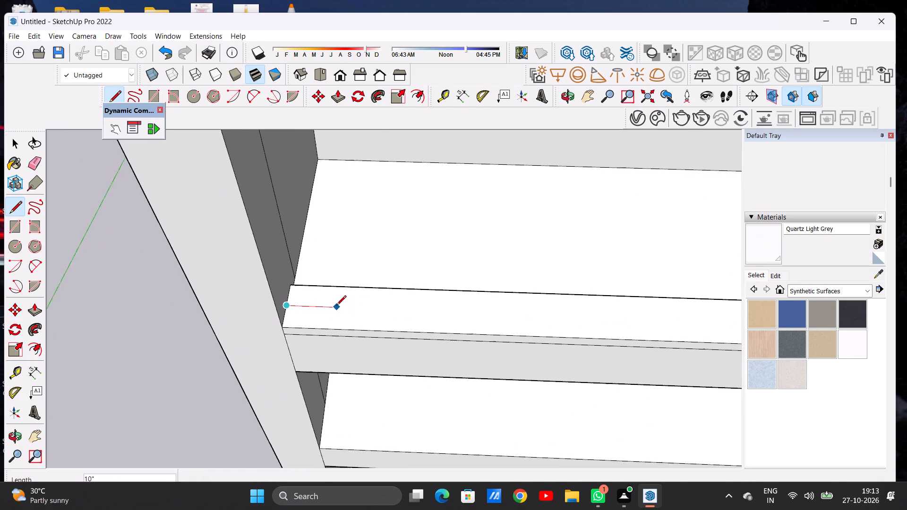
pyautogui.scroll(-17, 336, 306)
pyautogui.scroll(5, 518, 307)
pyautogui.scroll(-1, 530, 307)
pyautogui.scroll(9, 533, 307)
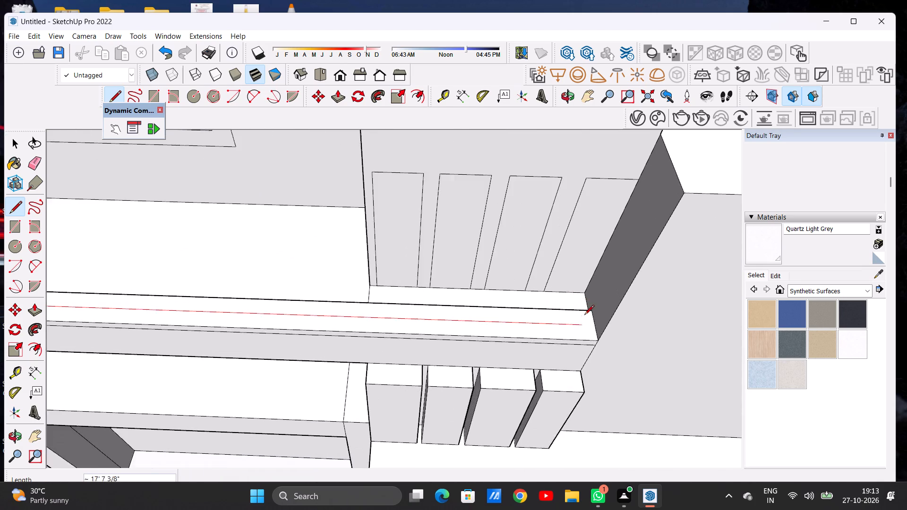
pyautogui.scroll(4, 584, 315)
pyautogui.click(604, 334)
pyautogui.press('space')
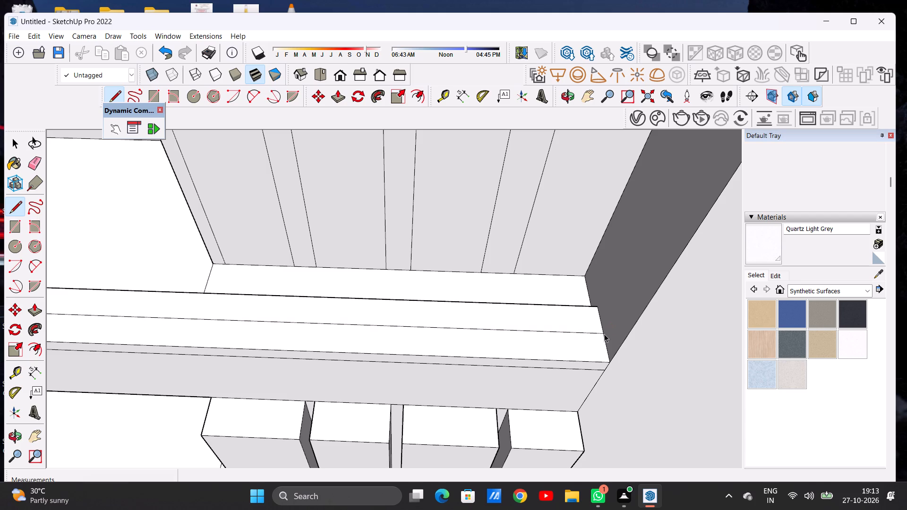
# Push/Pull the rear half of the split front strip up about 3' 10 5/16" to form a balcony parapet.
pyautogui.press('p')
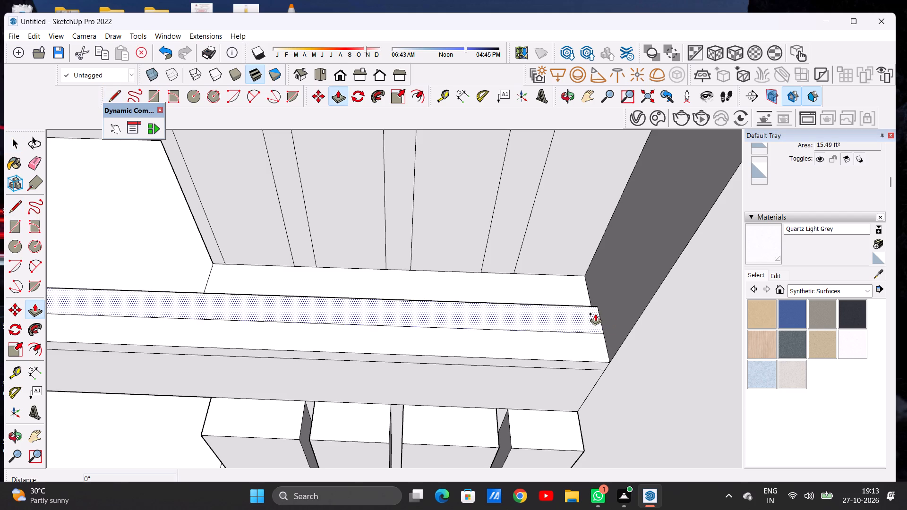
pyautogui.click(595, 314)
pyautogui.scroll(-17, 600, 303)
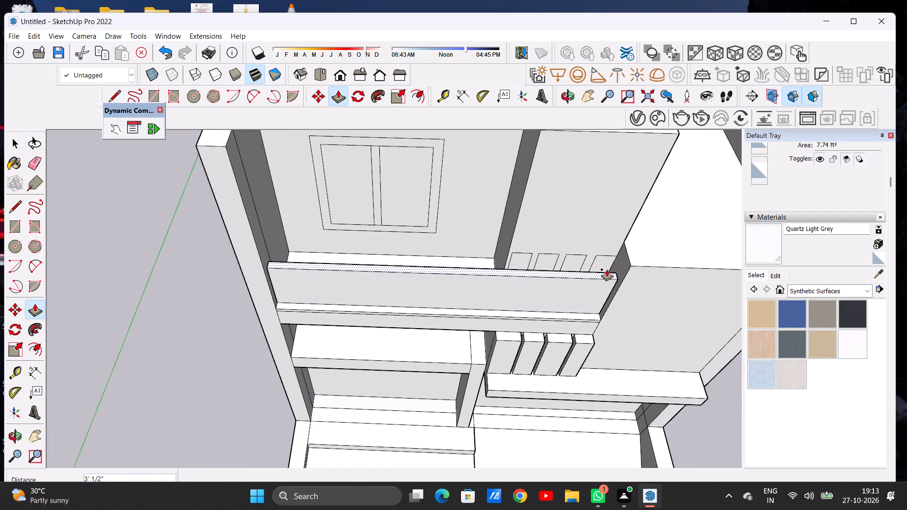
pyautogui.moveTo(607, 269); pyautogui.dragTo(594, 206, button='middle')
pyautogui.scroll(4, 598, 222)
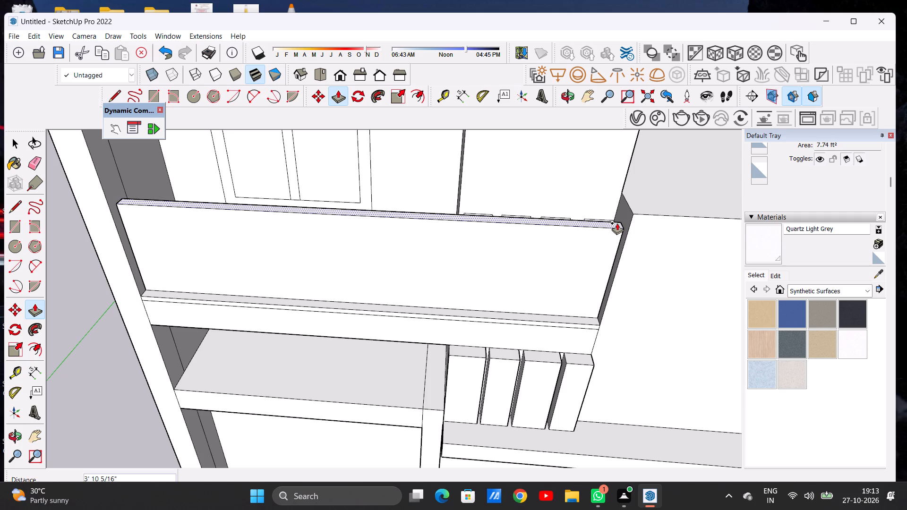
pyautogui.click(617, 223)
pyautogui.press('space')
# Examine the parapet against the window, wall panels and whole front facade from several distances and angles.
pyautogui.scroll(-7, 595, 273)
pyautogui.moveTo(545, 301); pyautogui.dragTo(542, 220, button='middle')
pyautogui.scroll(1, 541, 220)
pyautogui.scroll(-4, 444, 274)
pyautogui.scroll(5, 479, 252)
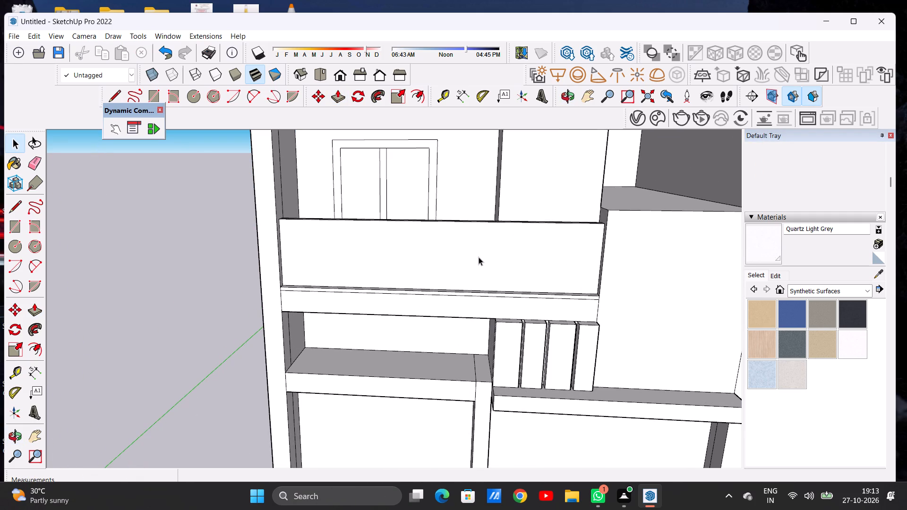
pyautogui.moveTo(454, 252); pyautogui.dragTo(464, 245, button='middle')
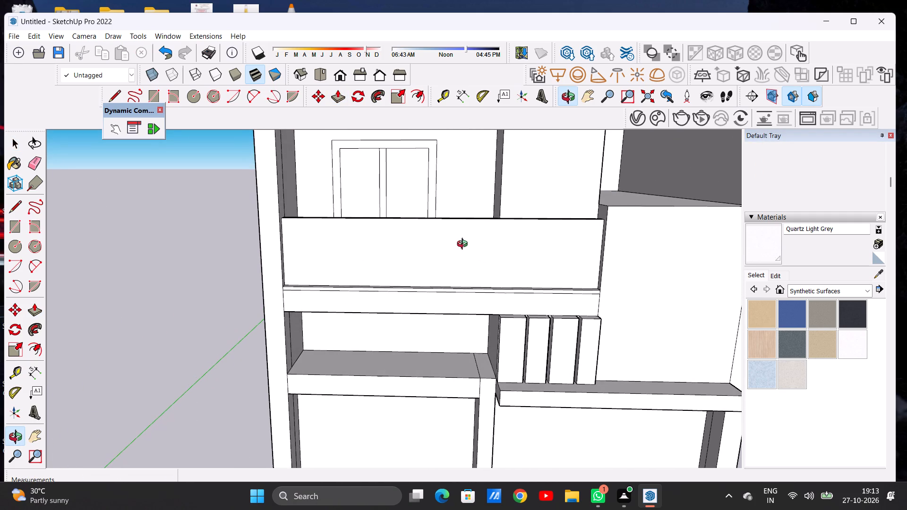
pyautogui.moveTo(464, 245); pyautogui.dragTo(467, 240, button='middle')
pyautogui.scroll(-3, 478, 276)
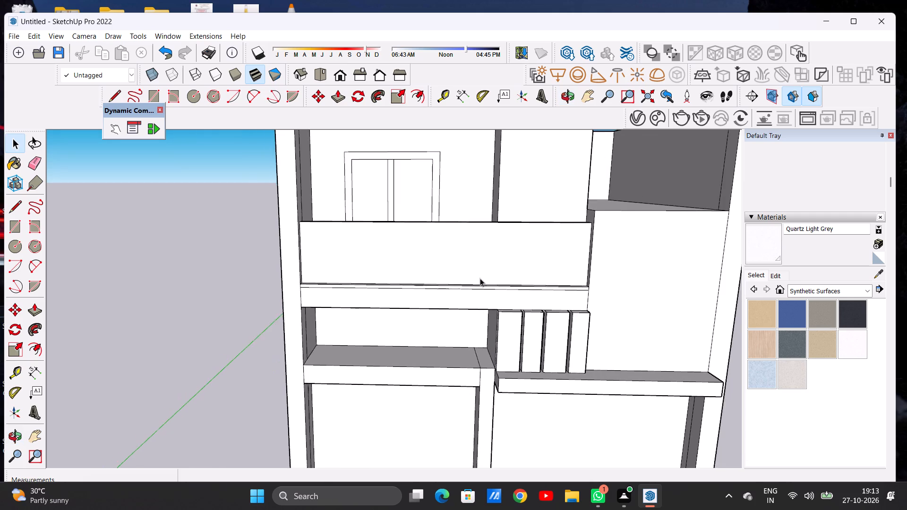
pyautogui.scroll(-2, 480, 278)
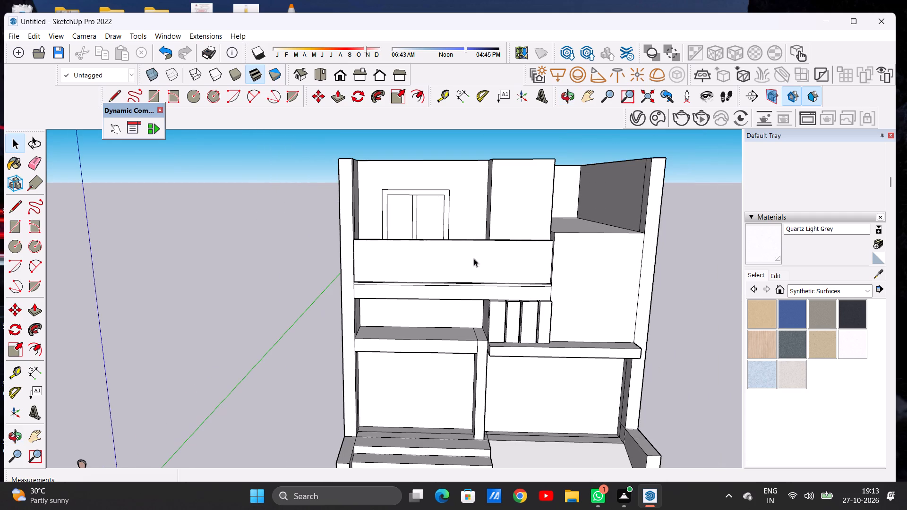
pyautogui.scroll(5, 506, 233)
pyautogui.moveTo(514, 227); pyautogui.dragTo(520, 227, button='middle')
pyautogui.scroll(-4, 444, 253)
pyautogui.middleClick(491, 229)
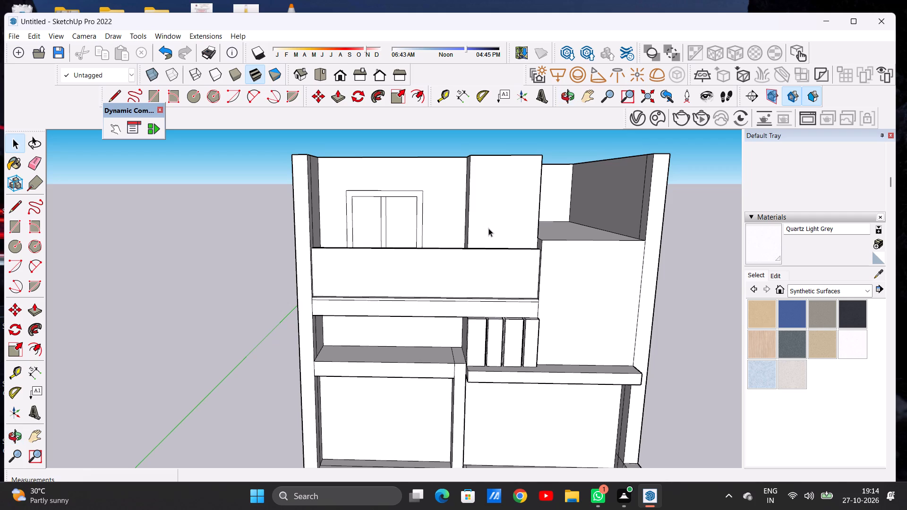
# Draw a tall rectangle about 6' 7 5/16" by 1' 11 9/16" on the narrow wall section behind the parapet.
pyautogui.press('r')
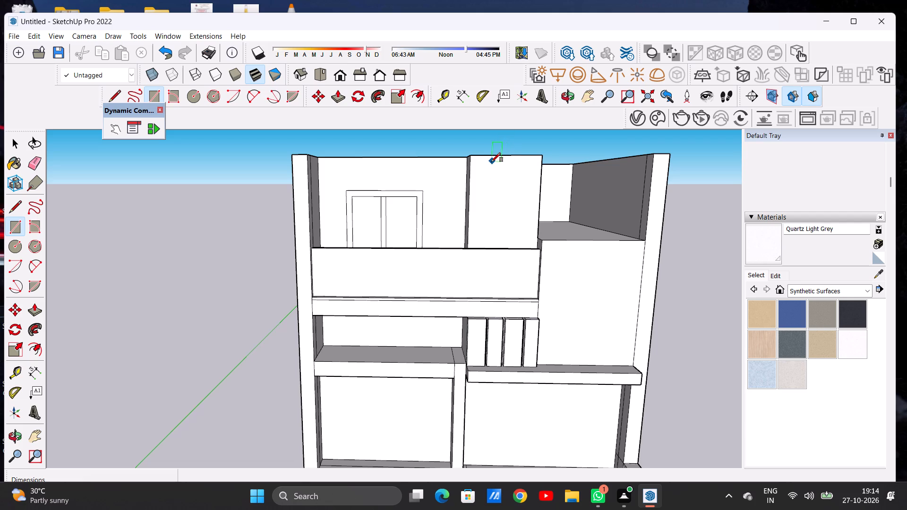
pyautogui.click(487, 164)
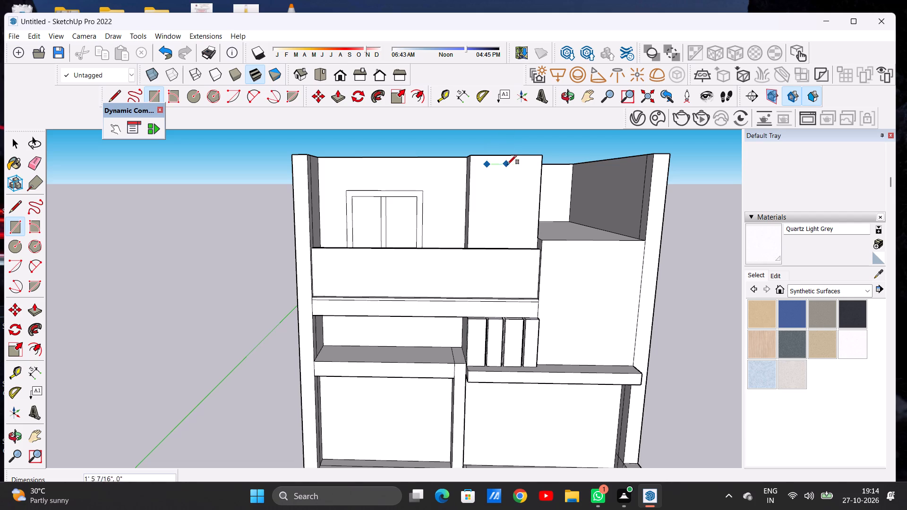
pyautogui.click(515, 162)
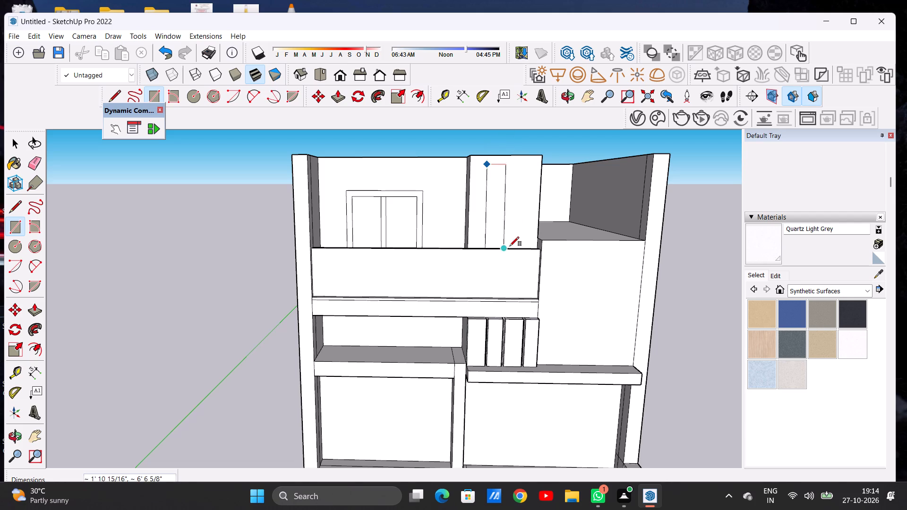
pyautogui.moveTo(515, 235); pyautogui.dragTo(506, 282, button='middle')
pyautogui.scroll(4, 513, 267)
pyautogui.moveTo(517, 246); pyautogui.dragTo(512, 262, button='middle')
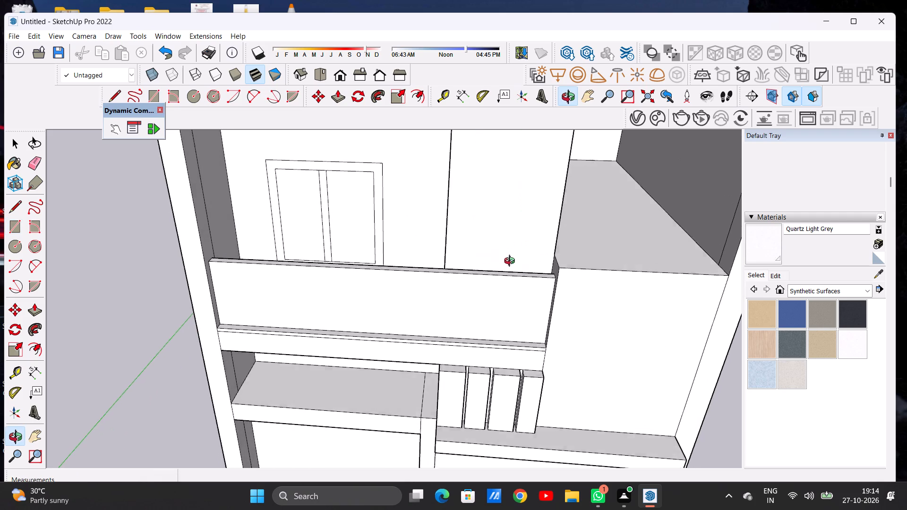
pyautogui.moveTo(512, 262); pyautogui.dragTo(511, 266, button='middle')
pyautogui.scroll(4, 521, 259)
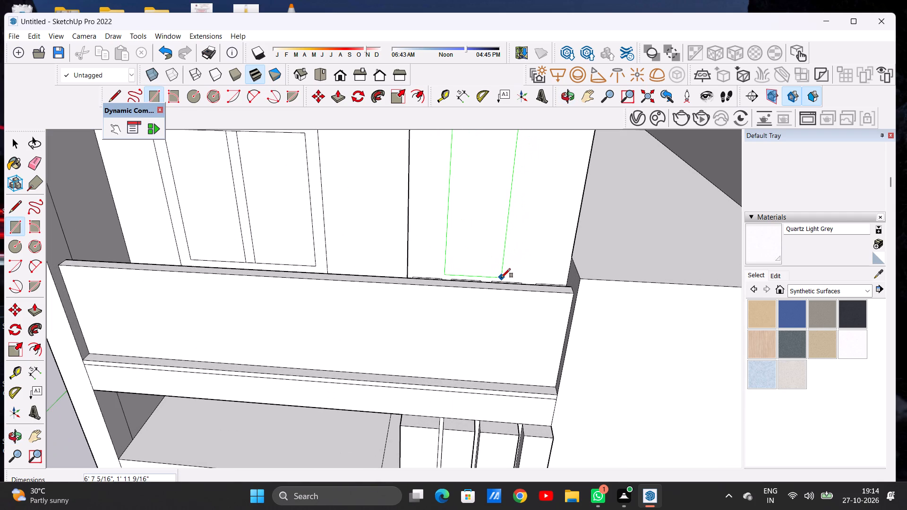
pyautogui.click(501, 278)
pyautogui.press('space')
# Move the tall rectangle slightly across the narrow wall section behind the parapet.
pyautogui.scroll(-3, 488, 218)
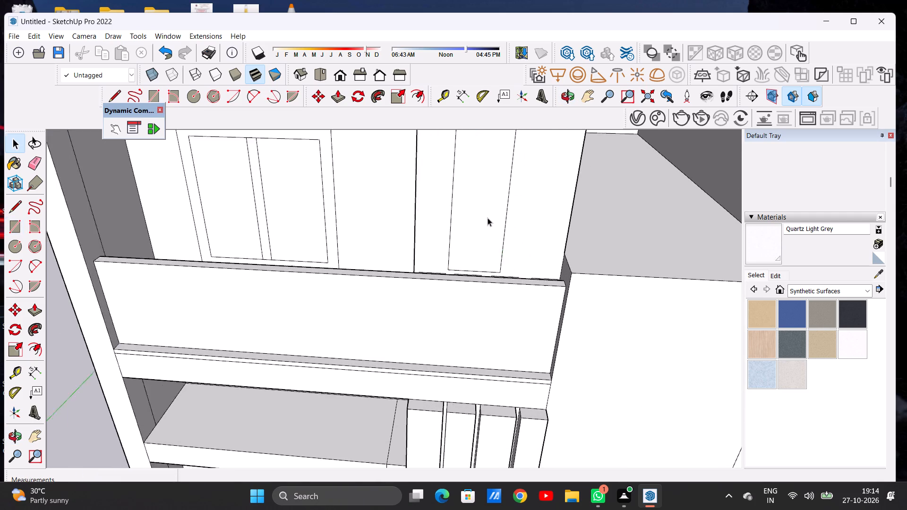
pyautogui.scroll(-8, 488, 218)
pyautogui.scroll(7, 488, 229)
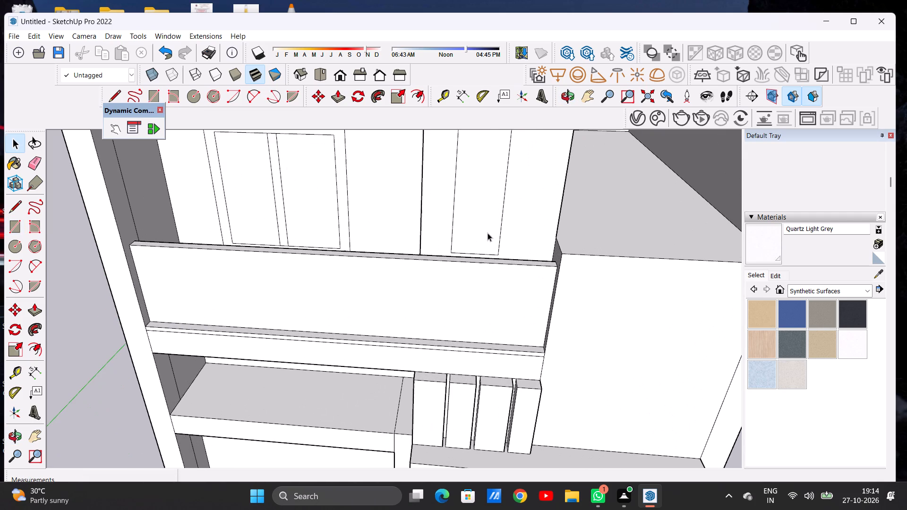
pyautogui.doubleClick(488, 233)
pyautogui.click(488, 233)
pyautogui.moveTo(482, 227); pyautogui.dragTo(485, 260, button='middle')
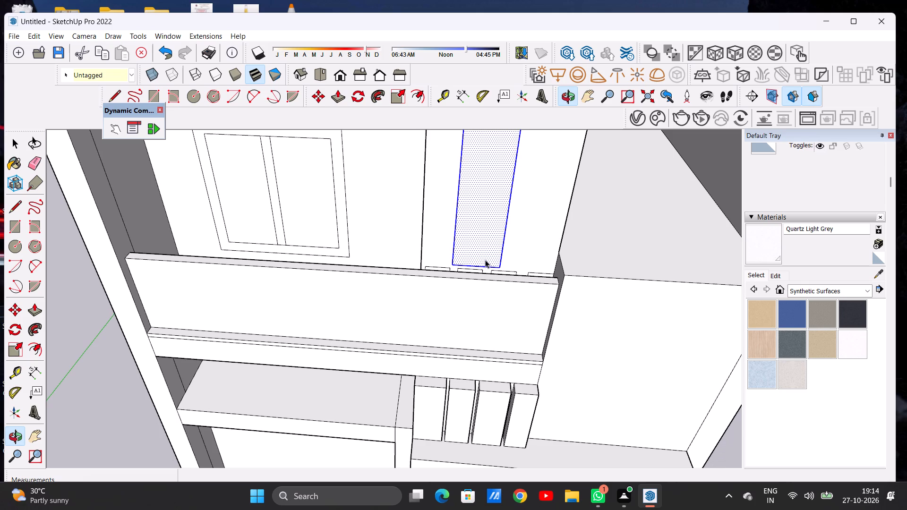
pyautogui.press('m')
pyautogui.click(501, 268)
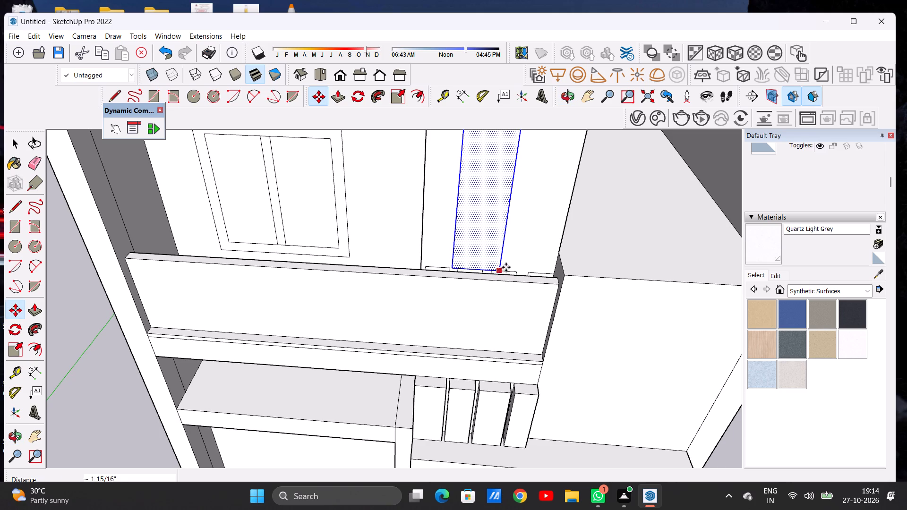
pyautogui.click(509, 266)
pyautogui.press('space')
pyautogui.scroll(-2, 471, 236)
pyautogui.scroll(1, 470, 238)
pyautogui.scroll(-3, 470, 238)
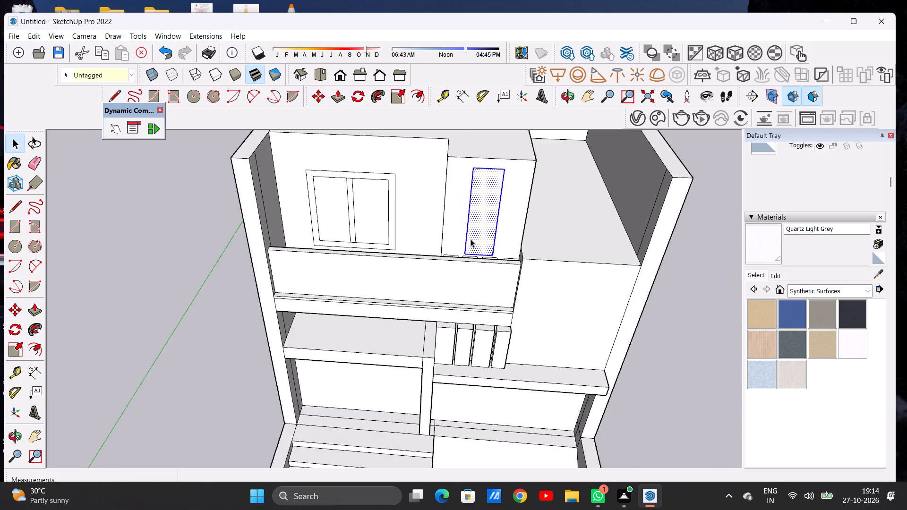
pyautogui.scroll(-11, 471, 239)
pyautogui.click(656, 217)
# Push/Pull the tall rectangle about 4 7/16" into the narrow wall section to form a recessed opening.
pyautogui.moveTo(501, 237); pyautogui.dragTo(495, 155, button='middle')
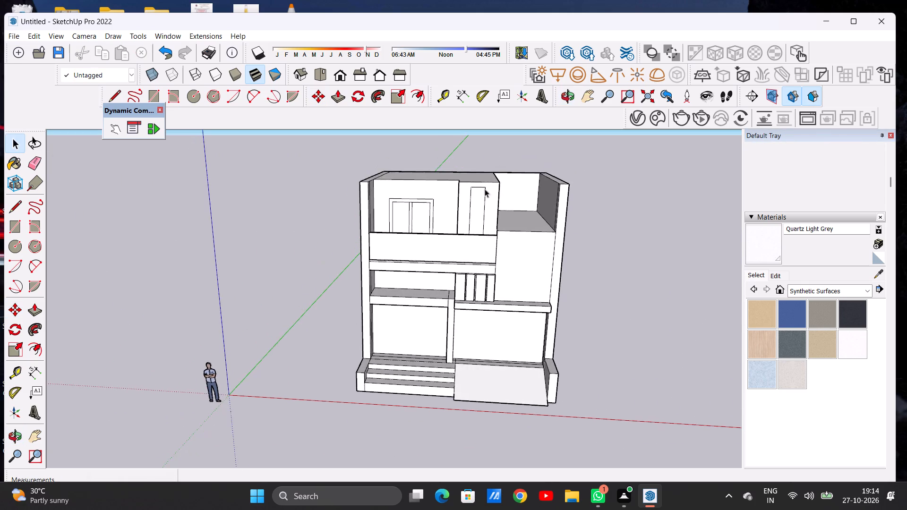
pyautogui.scroll(6, 478, 204)
pyautogui.moveTo(475, 200); pyautogui.dragTo(475, 191, button='middle')
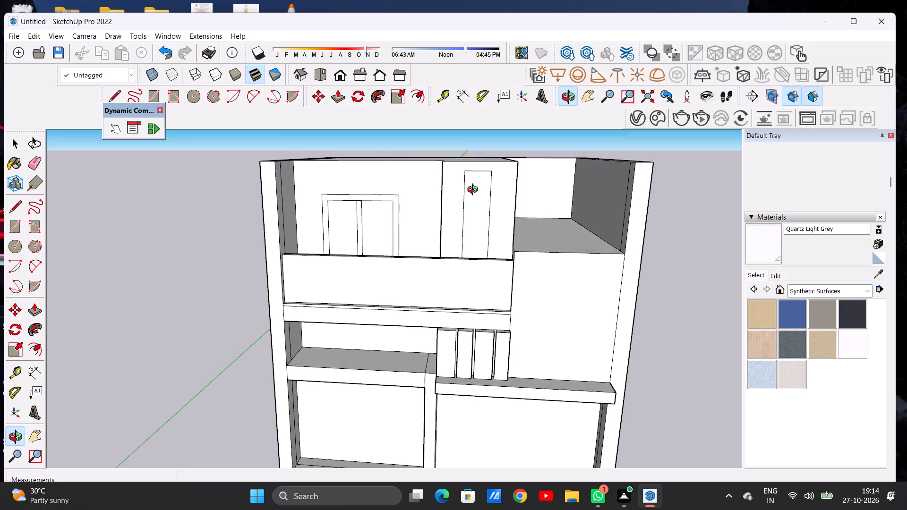
pyautogui.moveTo(475, 191); pyautogui.dragTo(479, 179, button='middle')
pyautogui.scroll(6, 478, 187)
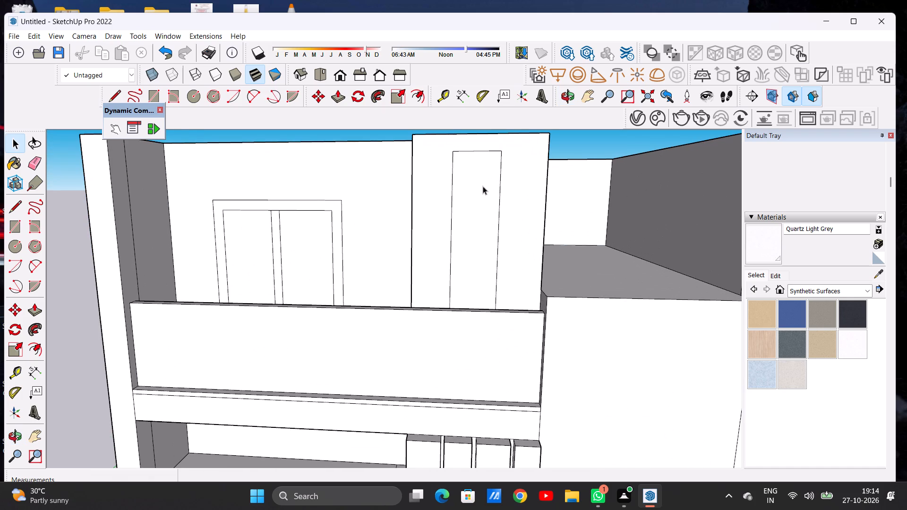
pyautogui.scroll(-4, 487, 184)
pyautogui.moveTo(481, 182); pyautogui.dragTo(470, 202, button='middle')
pyautogui.moveTo(470, 202); pyautogui.dragTo(477, 195, button='middle')
pyautogui.press('p')
pyautogui.scroll(7, 471, 204)
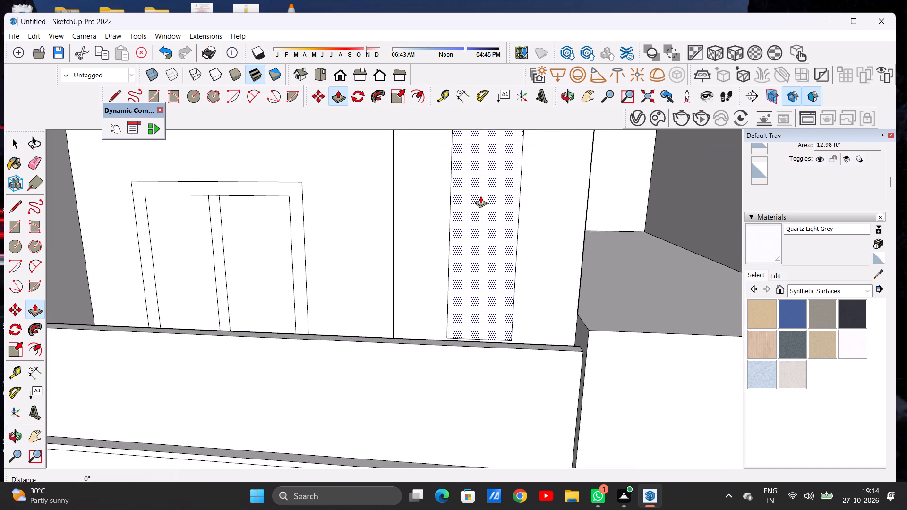
pyautogui.moveTo(480, 203); pyautogui.dragTo(482, 254, button='middle')
pyautogui.scroll(-1, 475, 255)
pyautogui.scroll(1, 475, 255)
pyautogui.scroll(-8, 475, 255)
pyautogui.scroll(10, 482, 213)
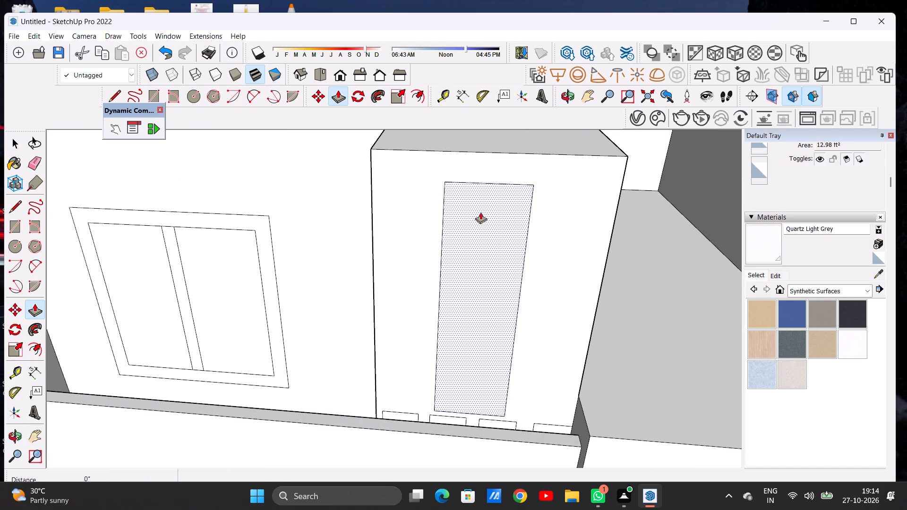
pyautogui.click(480, 212)
pyautogui.click(480, 207)
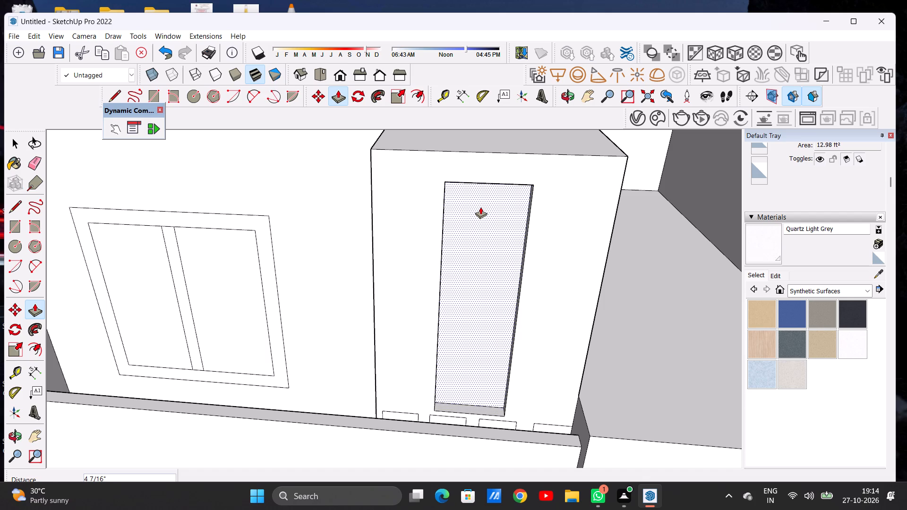
pyautogui.press('space')
# Draw a horizontal line about 1' 11 9/16" long across the upper part of the tall recess, dividing its back face.
pyautogui.scroll(-6, 456, 250)
pyautogui.moveTo(462, 281); pyautogui.dragTo(471, 219, button='middle')
pyautogui.scroll(4, 475, 238)
pyautogui.scroll(-1, 469, 230)
pyautogui.moveTo(468, 229); pyautogui.dragTo(464, 229, button='middle')
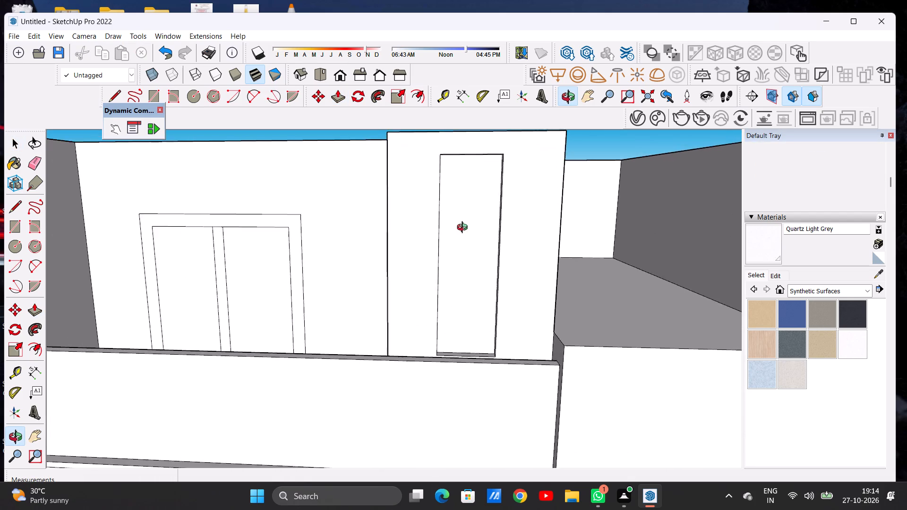
pyautogui.moveTo(464, 229); pyautogui.dragTo(441, 238, button='middle')
pyautogui.press('l')
pyautogui.scroll(6, 441, 236)
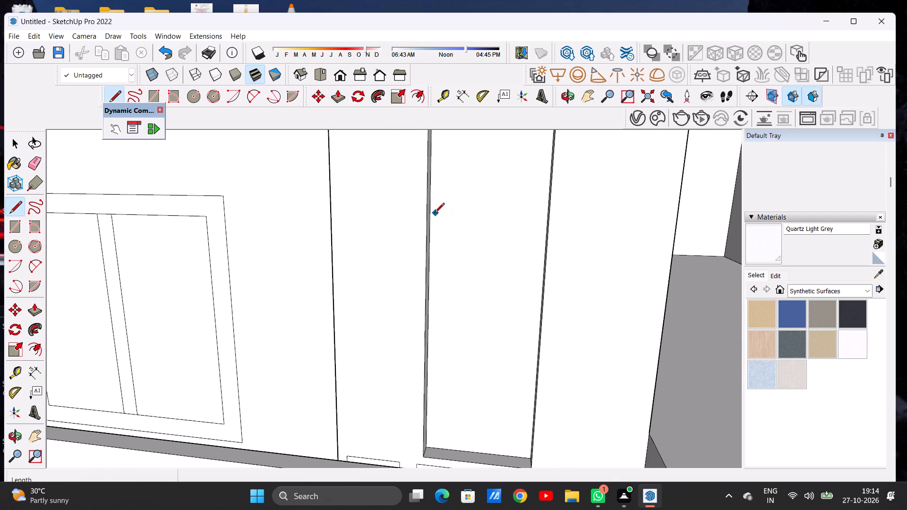
pyautogui.click(433, 201)
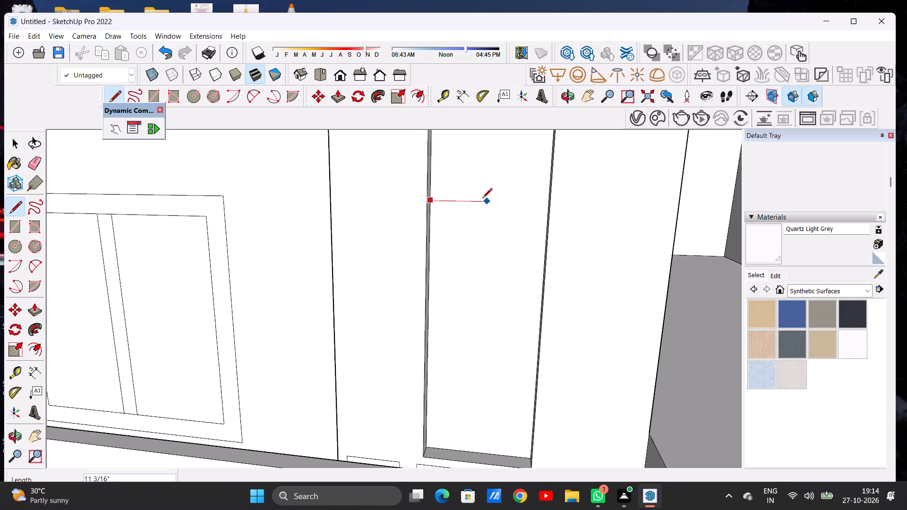
pyautogui.moveTo(471, 202); pyautogui.dragTo(536, 194, button='middle')
pyautogui.scroll(5, 548, 192)
pyautogui.click(585, 194)
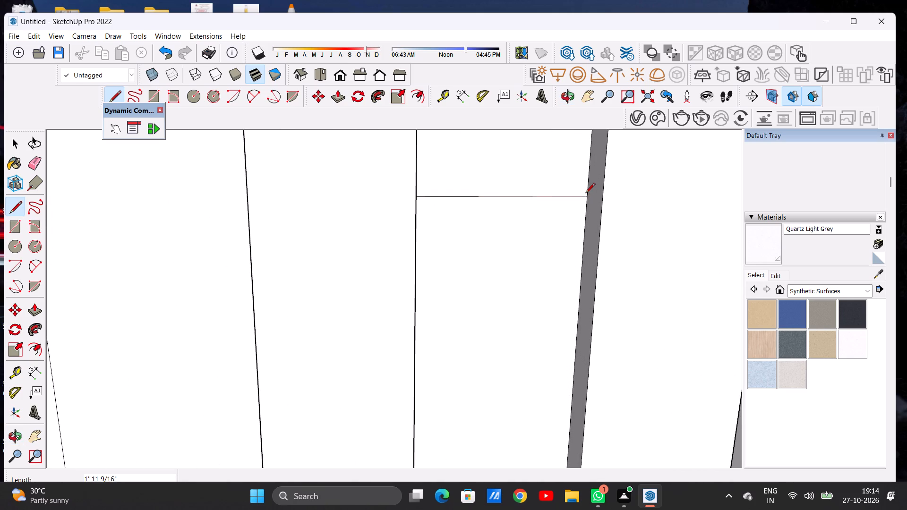
pyautogui.press('space')
# Examine the divided tall recess and the whole front facade, close up, in the standard front view and from a distance.
pyautogui.scroll(-11, 511, 203)
pyautogui.moveTo(512, 221); pyautogui.dragTo(428, 231, button='middle')
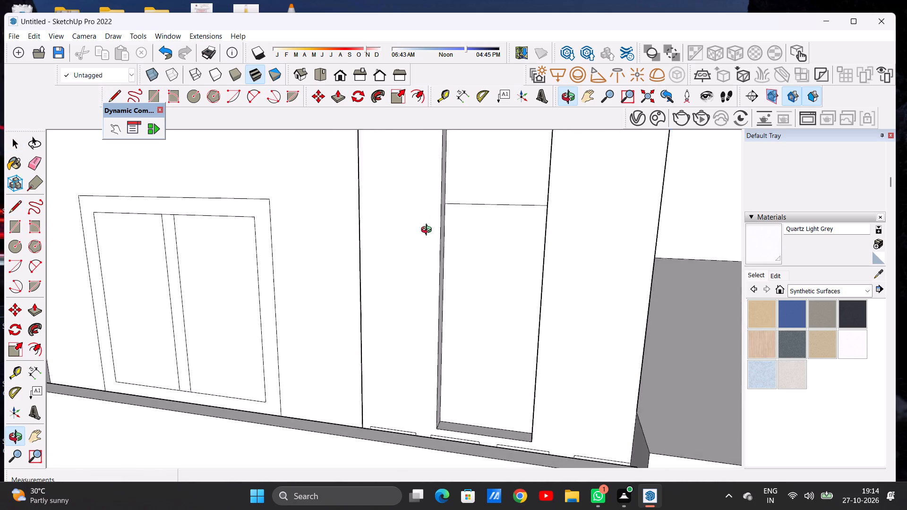
pyautogui.moveTo(428, 231); pyautogui.dragTo(490, 231, button='middle')
pyautogui.scroll(1, 471, 232)
pyautogui.scroll(-2, 432, 241)
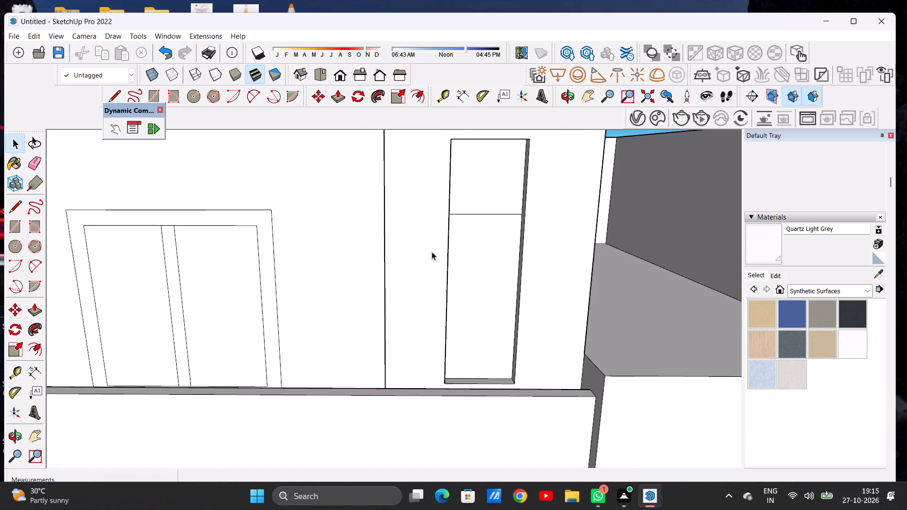
pyautogui.scroll(-9, 432, 252)
pyautogui.scroll(4, 473, 231)
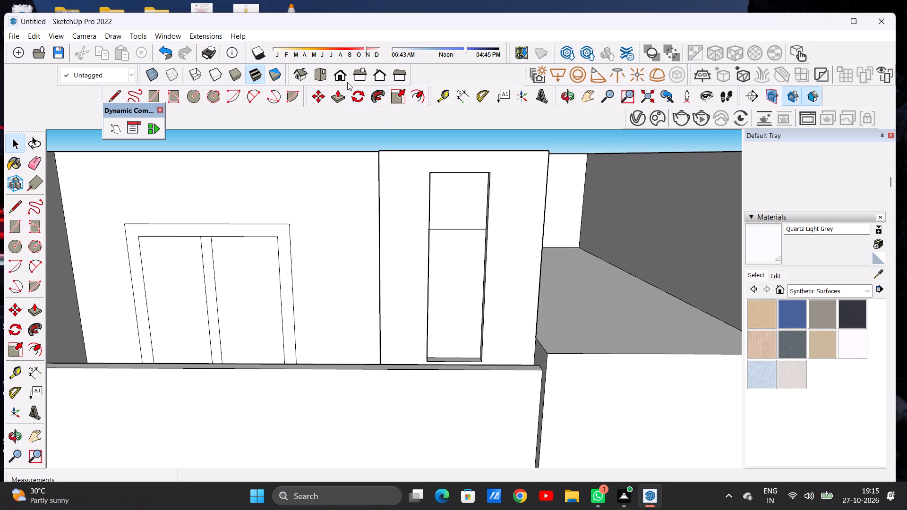
pyautogui.click(341, 73)
pyautogui.scroll(-13, 422, 255)
pyautogui.scroll(1, 444, 289)
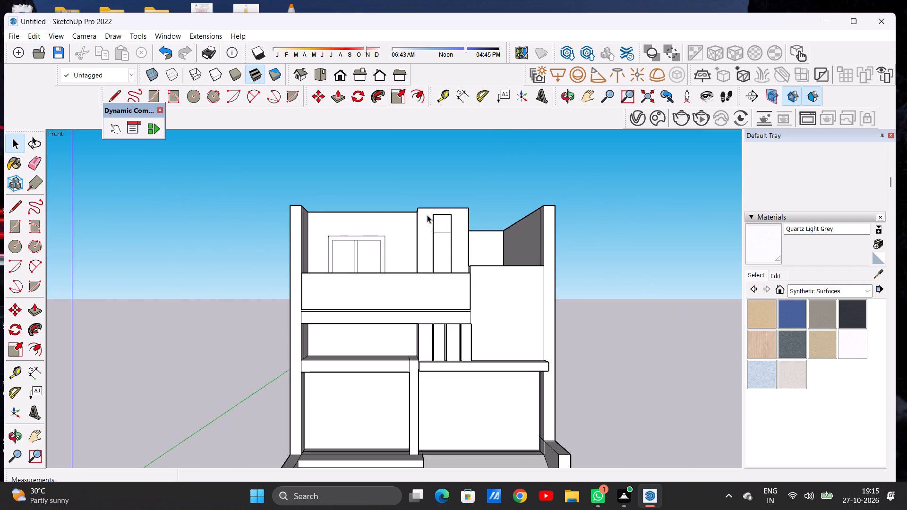
pyautogui.scroll(5, 425, 212)
pyautogui.moveTo(426, 214); pyautogui.dragTo(429, 254, button='middle')
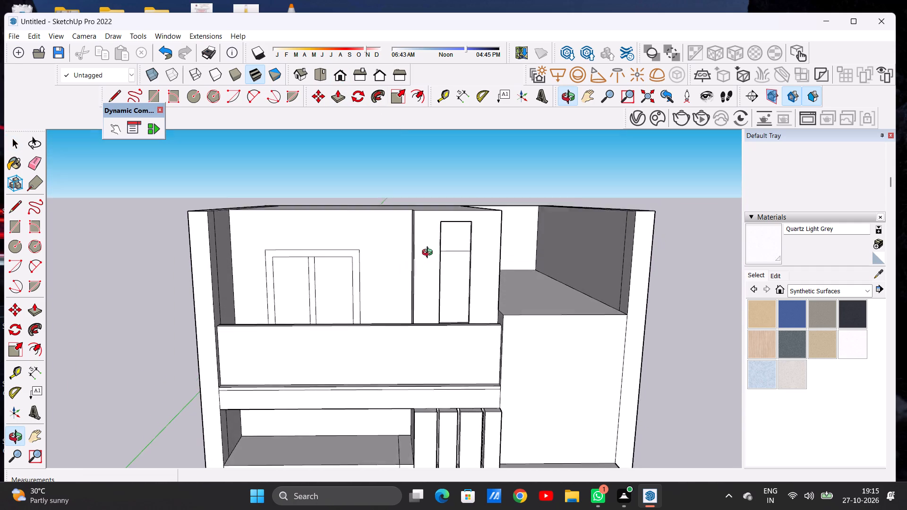
pyautogui.moveTo(429, 254); pyautogui.dragTo(431, 250, button='middle')
pyautogui.moveTo(427, 256); pyautogui.dragTo(416, 264, button='middle')
pyautogui.moveTo(419, 257); pyautogui.dragTo(421, 252, button='middle')
pyautogui.scroll(-11, 433, 237)
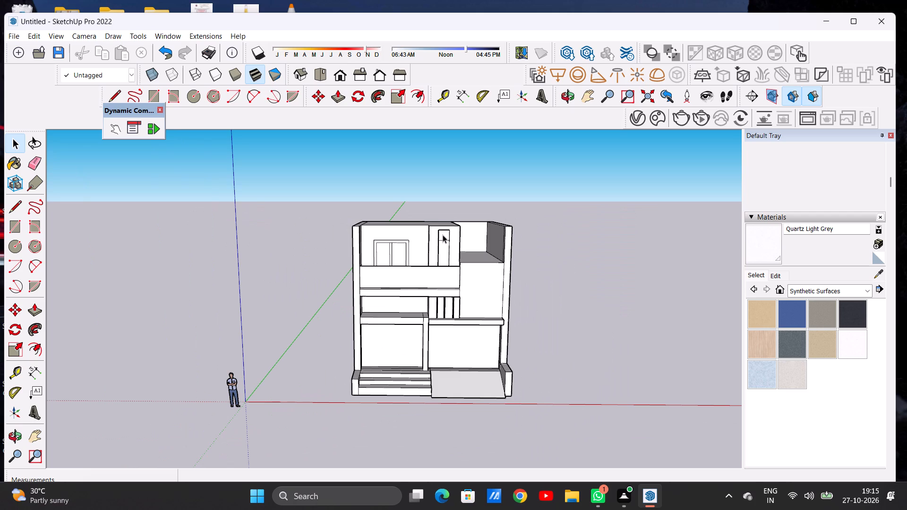
pyautogui.scroll(1, 429, 246)
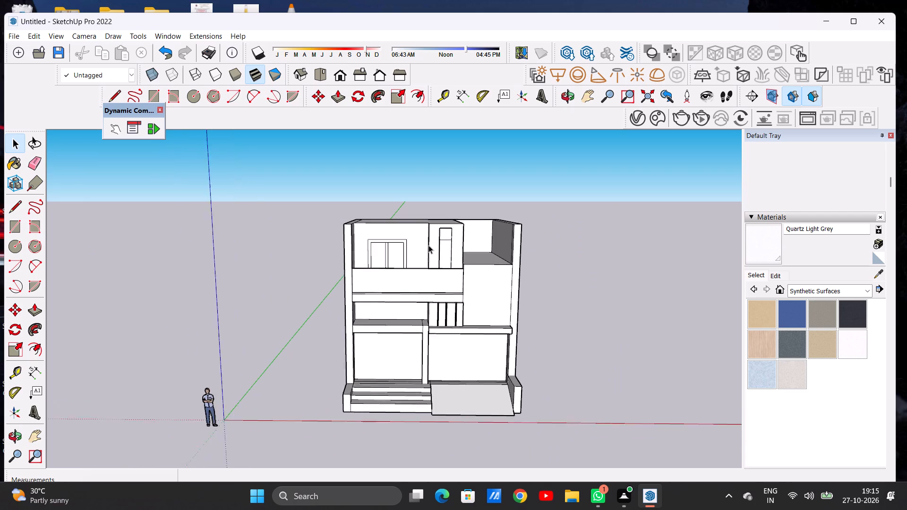
pyautogui.scroll(1, 428, 245)
pyautogui.scroll(-1, 428, 245)
pyautogui.scroll(3, 428, 245)
pyautogui.scroll(-5, 438, 248)
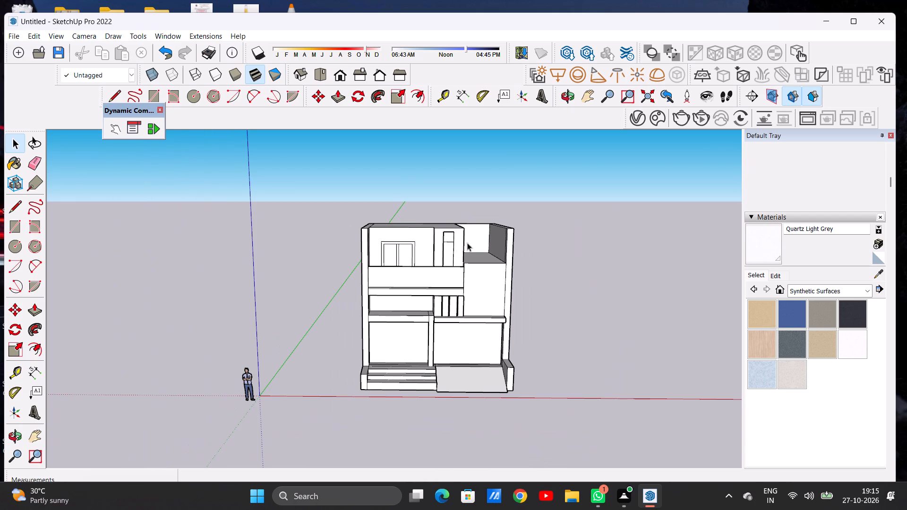
pyautogui.scroll(-3, 414, 246)
pyautogui.scroll(6, 467, 252)
# Push/Pull the sunken roof surface beside the narrow wall section up about 6' 4 1/2", level with the side wall's top.
pyautogui.moveTo(462, 244); pyautogui.dragTo(457, 270, button='middle')
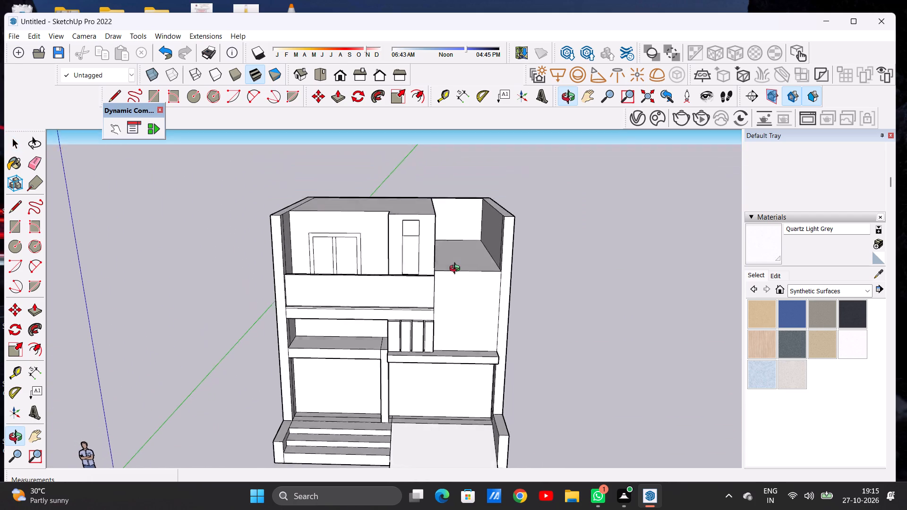
pyautogui.moveTo(457, 270); pyautogui.dragTo(457, 281, button='middle')
pyautogui.scroll(3, 479, 272)
pyautogui.press('p')
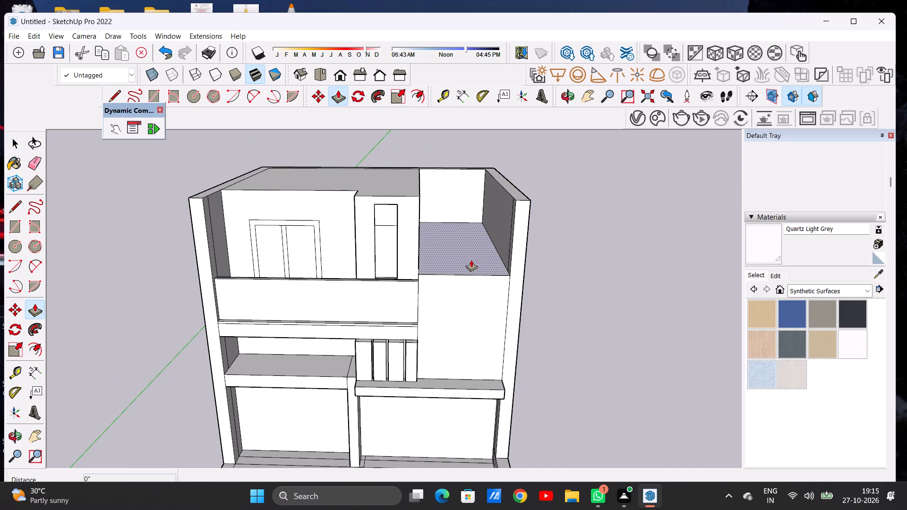
pyautogui.click(471, 259)
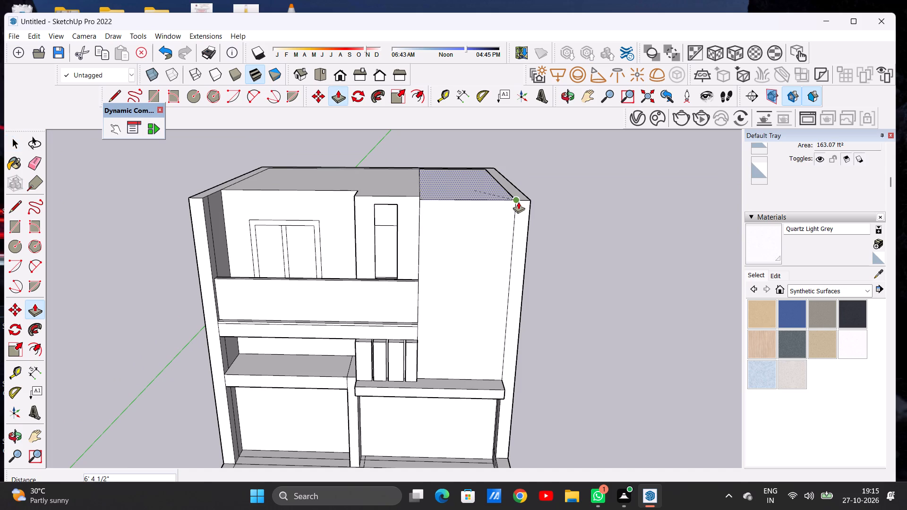
pyautogui.click(518, 202)
pyautogui.press('space')
# Examine the raised tower block, the balcony underside and the whole building from the front, side, above and below.
pyautogui.scroll(-1, 480, 242)
pyautogui.scroll(2, 480, 242)
pyautogui.scroll(-5, 480, 242)
pyautogui.moveTo(474, 280); pyautogui.dragTo(474, 269, button='middle')
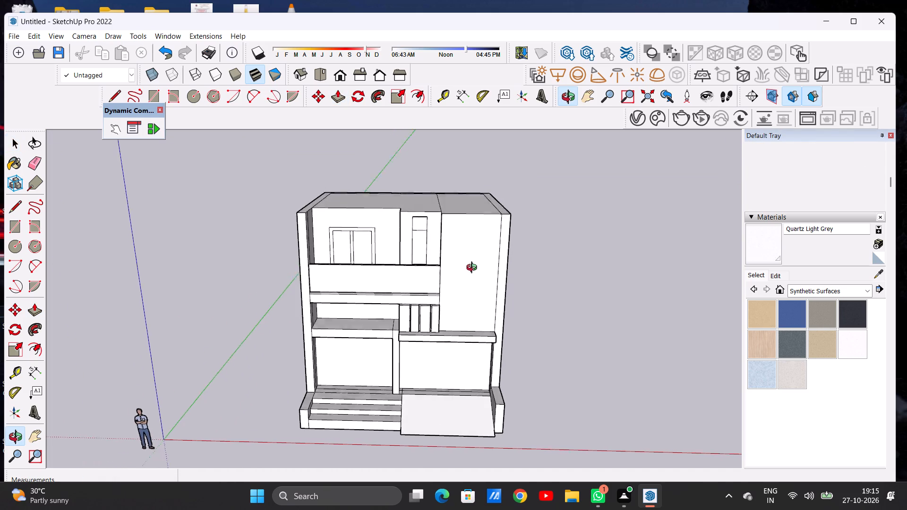
pyautogui.moveTo(474, 269); pyautogui.dragTo(473, 238, button='middle')
pyautogui.scroll(-5, 494, 274)
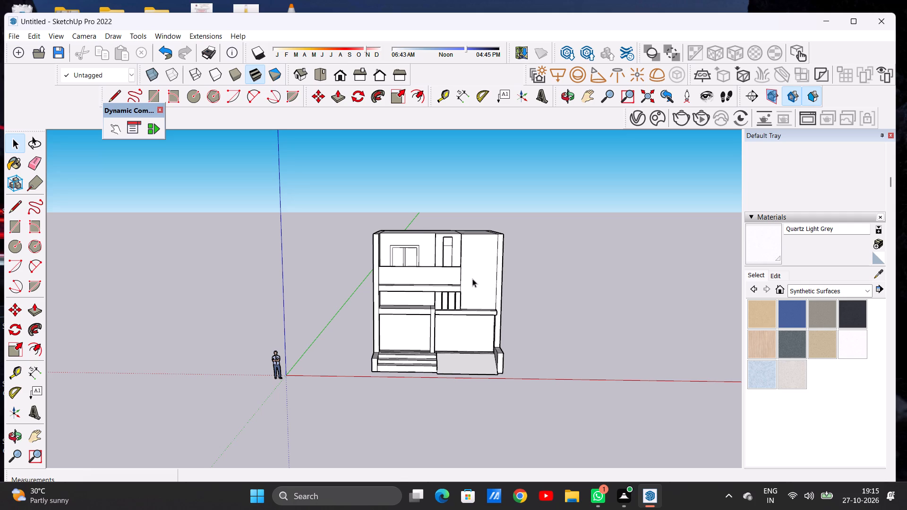
pyautogui.scroll(6, 486, 291)
pyautogui.moveTo(530, 280); pyautogui.dragTo(440, 286, button='middle')
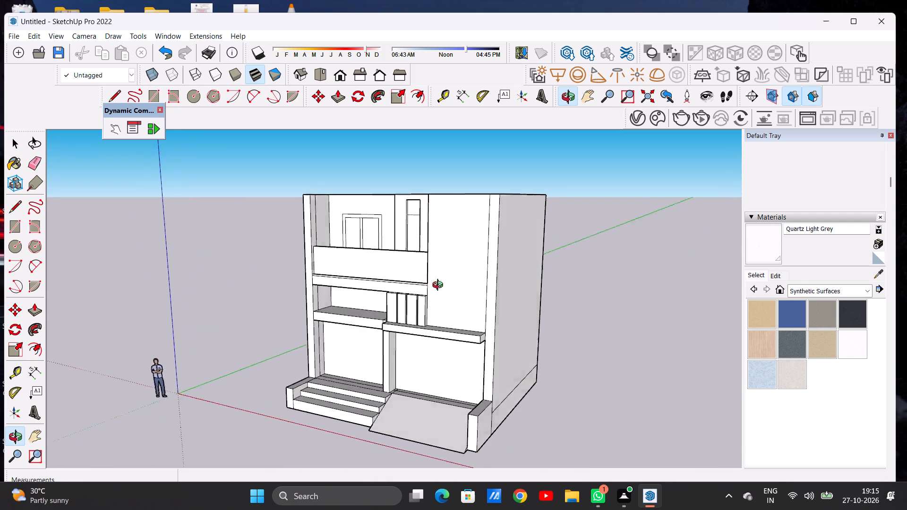
pyautogui.moveTo(440, 286); pyautogui.dragTo(520, 275, button='middle')
pyautogui.scroll(-2, 523, 264)
pyautogui.scroll(1, 523, 264)
pyautogui.scroll(-4, 523, 264)
pyautogui.moveTo(546, 267); pyautogui.dragTo(408, 274, button='middle')
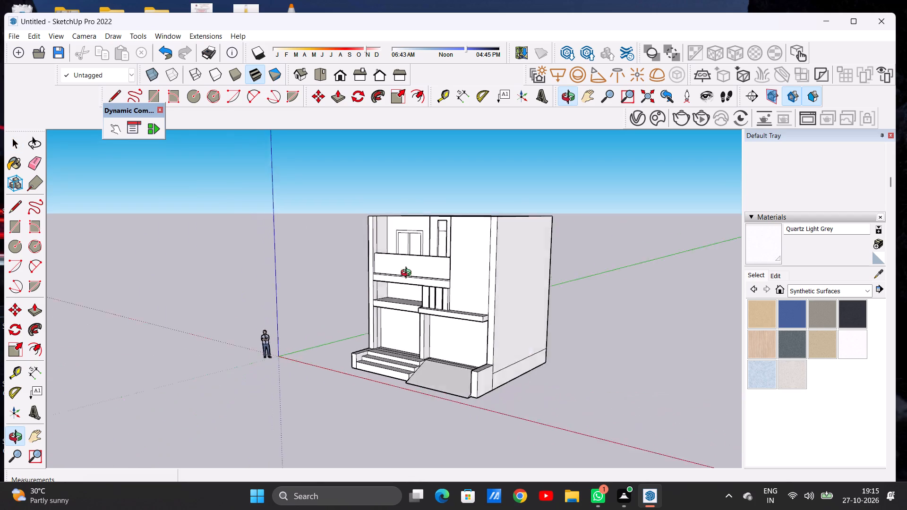
pyautogui.moveTo(408, 274); pyautogui.dragTo(502, 307, button='middle')
pyautogui.middleClick(502, 307)
pyautogui.scroll(3, 417, 289)
pyautogui.moveTo(368, 294); pyautogui.dragTo(414, 296, button='middle')
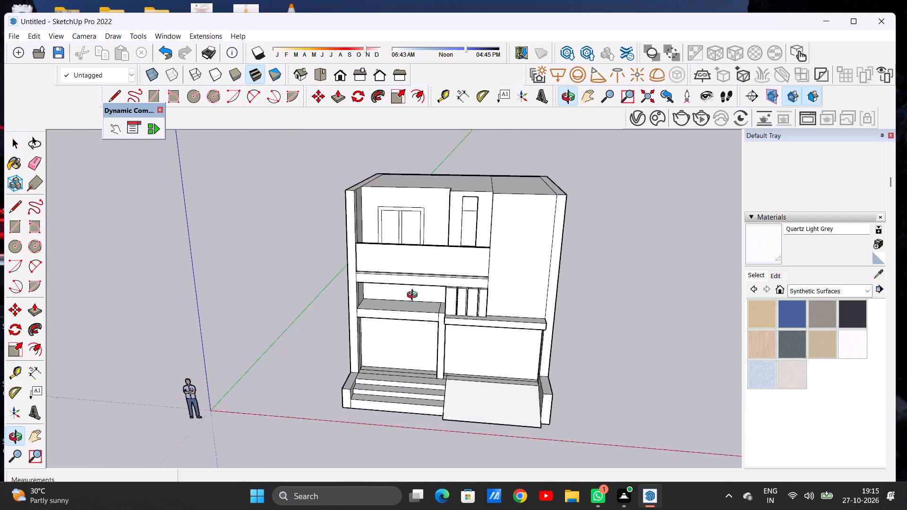
pyautogui.moveTo(414, 296); pyautogui.dragTo(420, 254, button='middle')
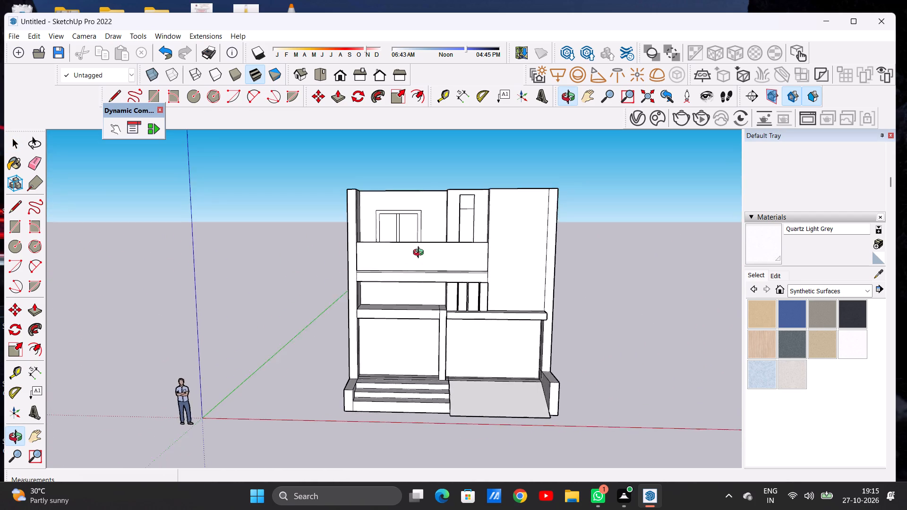
pyautogui.moveTo(420, 254); pyautogui.dragTo(420, 252, button='middle')
pyautogui.scroll(9, 436, 295)
pyautogui.scroll(-1, 442, 308)
pyautogui.scroll(3, 442, 308)
pyautogui.moveTo(443, 322); pyautogui.dragTo(451, 227, button='middle')
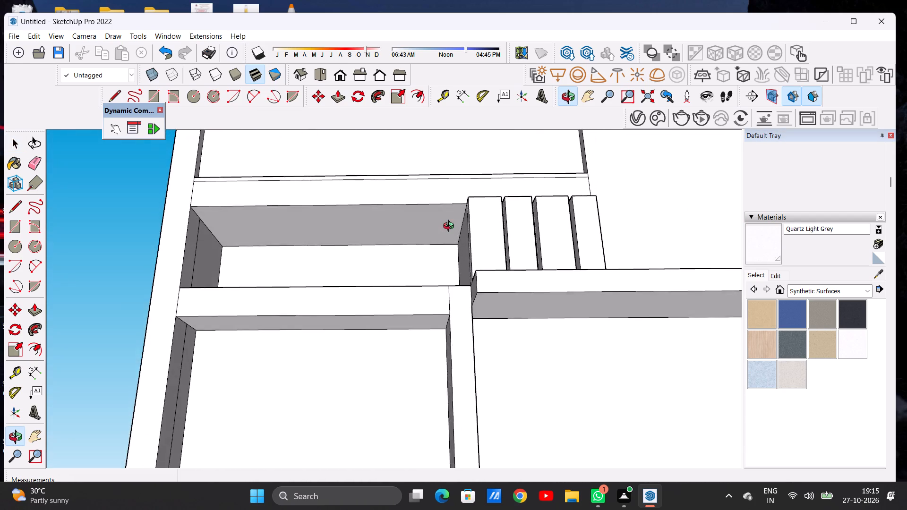
pyautogui.moveTo(451, 227); pyautogui.dragTo(447, 324, button='middle')
pyautogui.scroll(-1, 459, 282)
pyautogui.scroll(1, 459, 282)
pyautogui.scroll(-11, 459, 282)
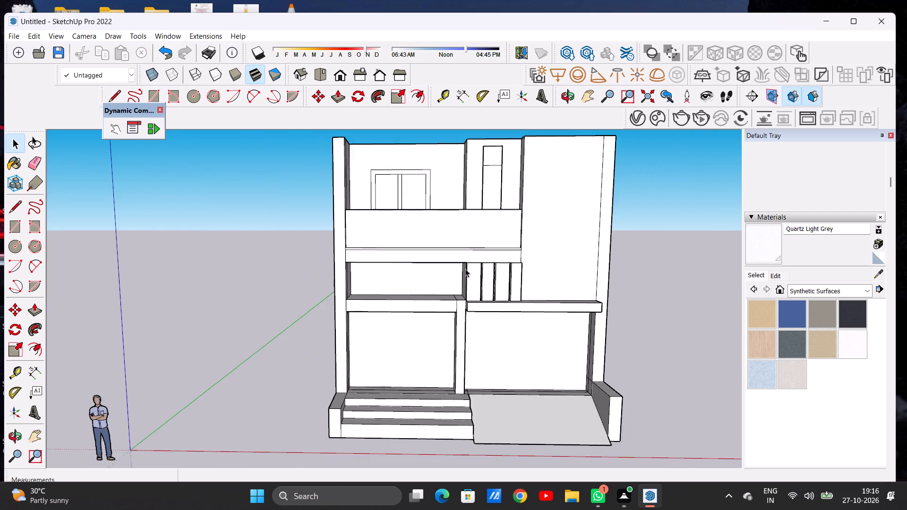
pyautogui.scroll(-6, 465, 269)
pyautogui.moveTo(523, 310); pyautogui.dragTo(425, 318, button='middle')
pyautogui.scroll(2, 522, 320)
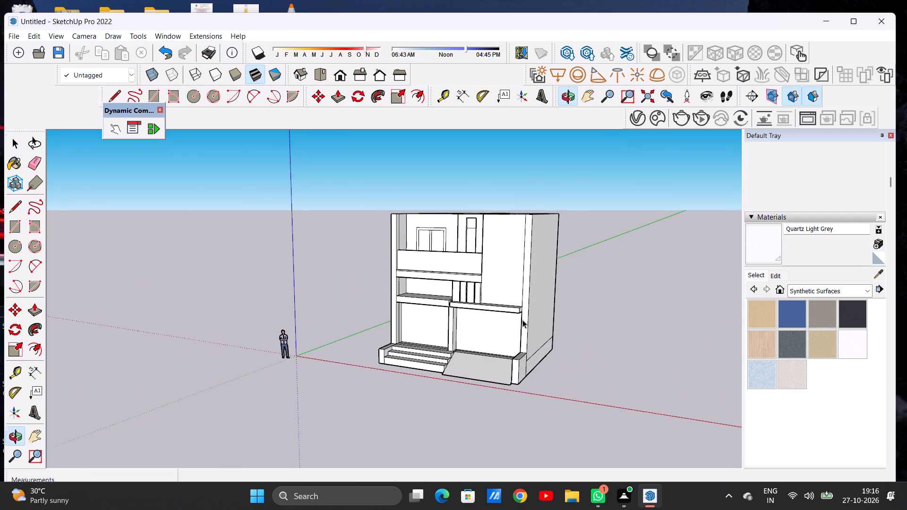
# Push/Pull the end face of the ledge above the ramp opening out about 1' 2 1/16", to the side wall's outer edge.
pyautogui.scroll(5, 522, 320)
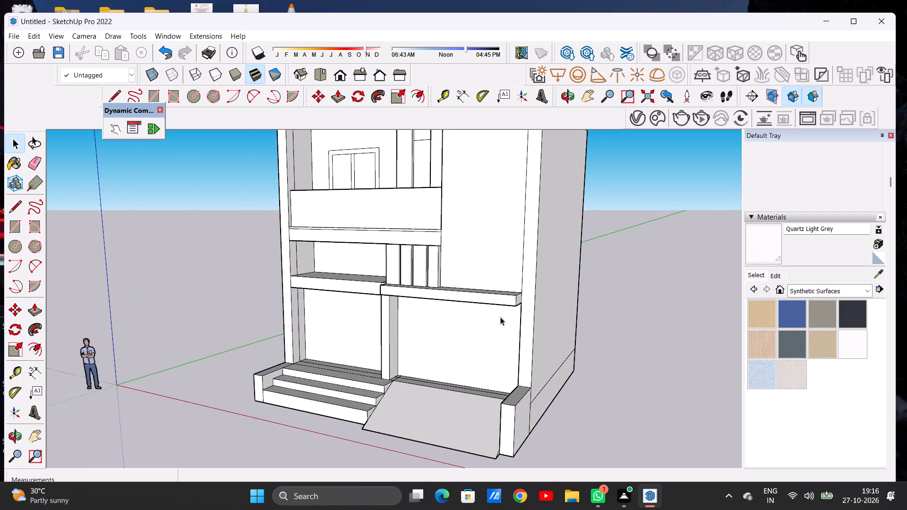
pyautogui.moveTo(512, 314); pyautogui.dragTo(487, 329, button='middle')
pyautogui.scroll(9, 506, 310)
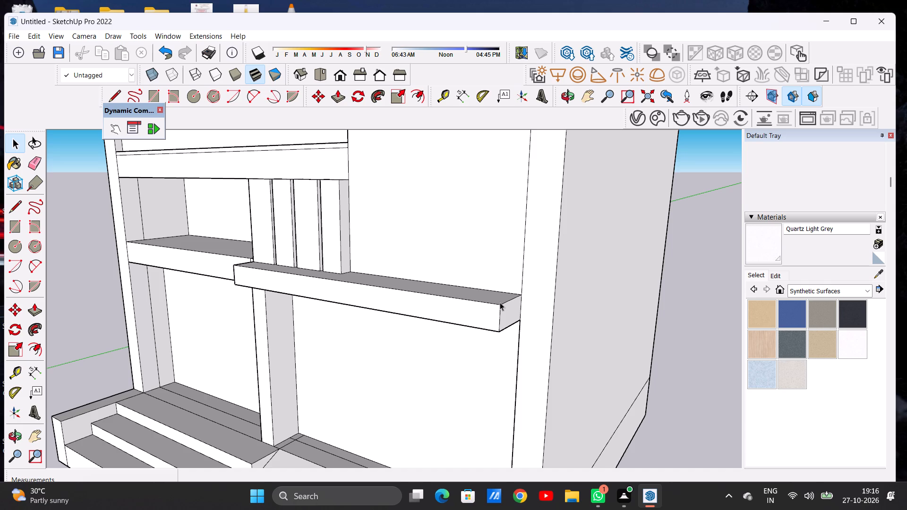
pyautogui.press('p')
pyautogui.scroll(3, 500, 302)
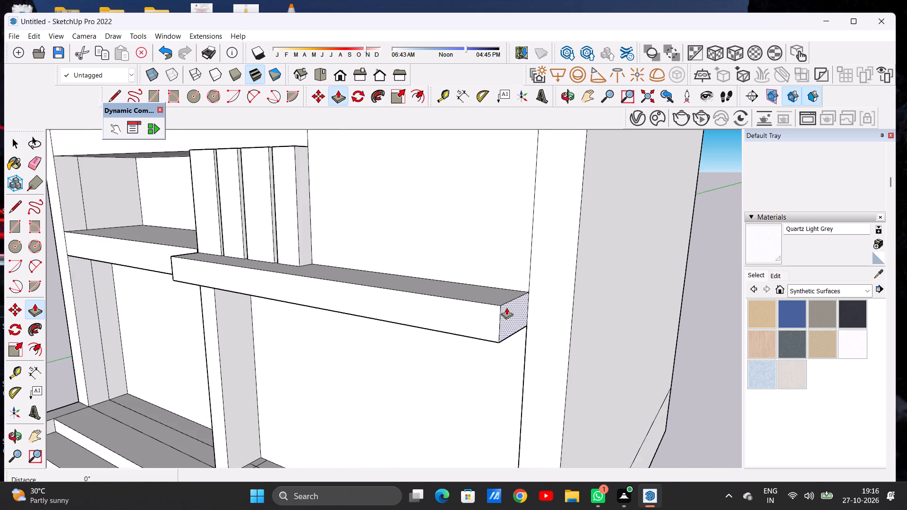
pyautogui.scroll(2, 506, 307)
pyautogui.click(520, 306)
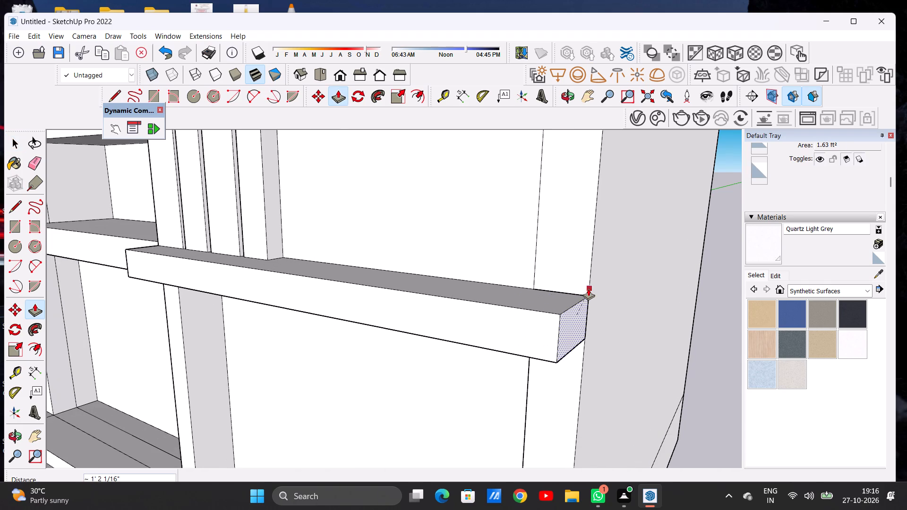
pyautogui.click(590, 290)
pyautogui.press('space')
# Examine the extended ledge, the flat roof and the whole front facade from a distance and from above.
pyautogui.scroll(-10, 551, 331)
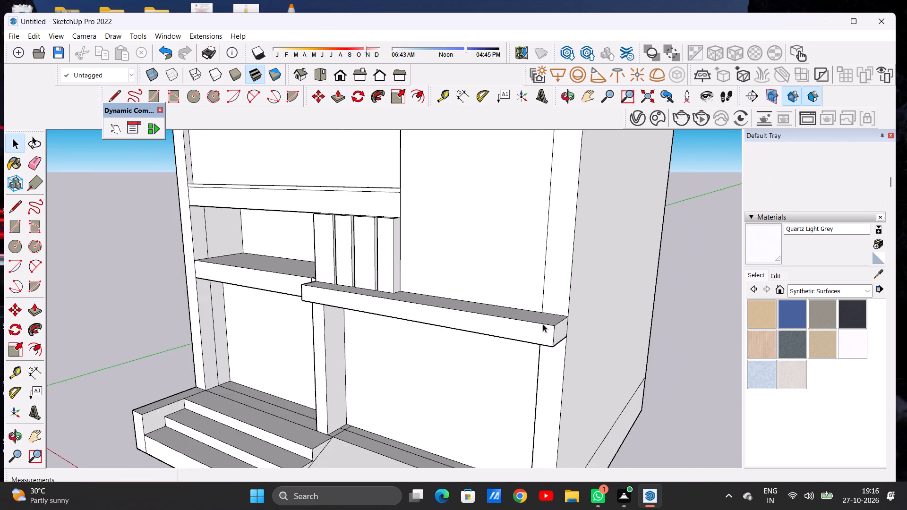
pyautogui.scroll(-13, 543, 324)
pyautogui.moveTo(522, 314); pyautogui.dragTo(618, 305, button='middle')
pyautogui.scroll(-2, 512, 307)
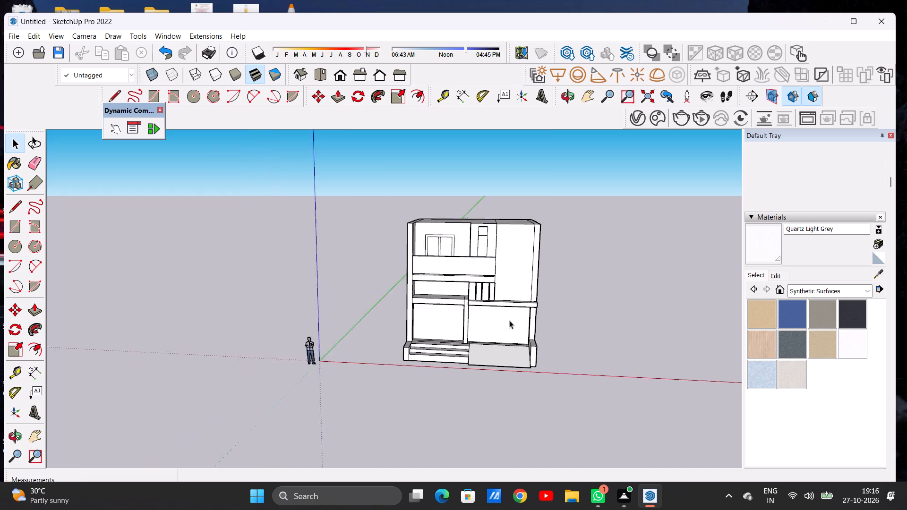
pyautogui.scroll(-4, 509, 320)
pyautogui.scroll(6, 512, 257)
pyautogui.moveTo(512, 241); pyautogui.dragTo(520, 304, button='middle')
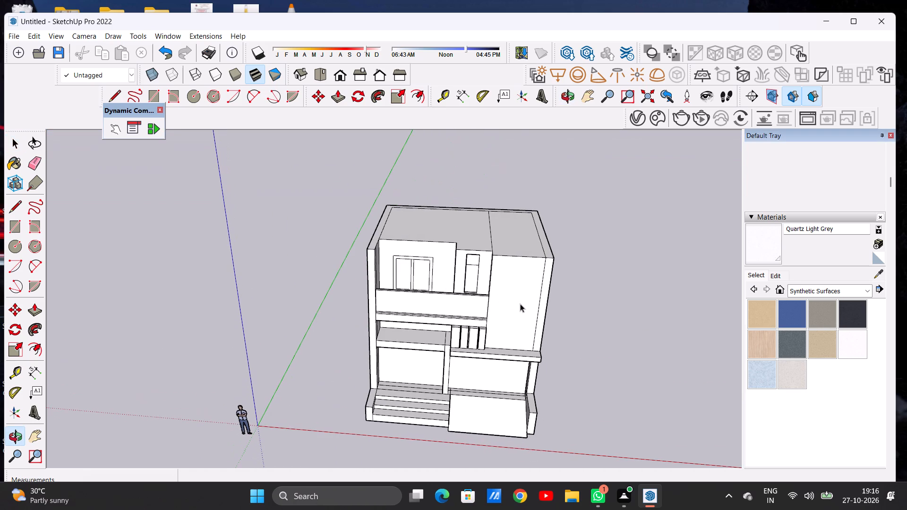
pyautogui.scroll(-3, 512, 307)
pyautogui.scroll(4, 517, 271)
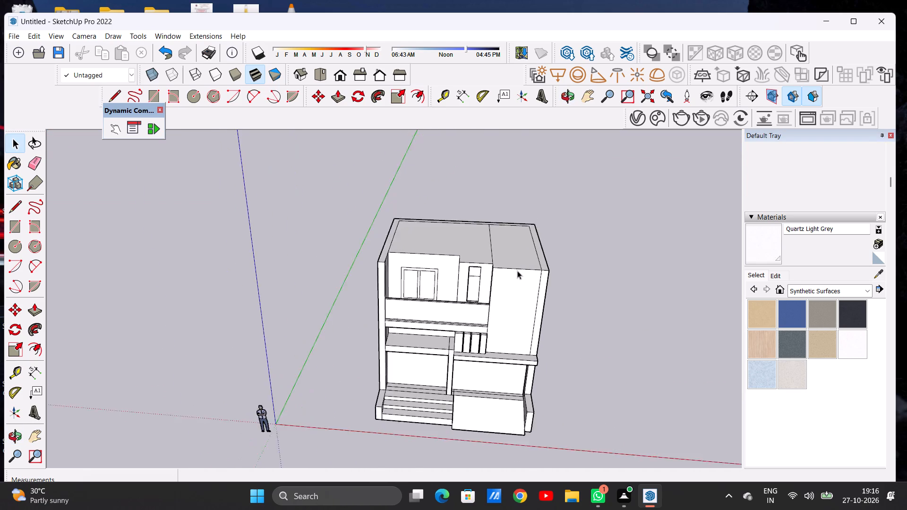
pyautogui.scroll(4, 517, 271)
pyautogui.moveTo(510, 252); pyautogui.dragTo(519, 244, button='middle')
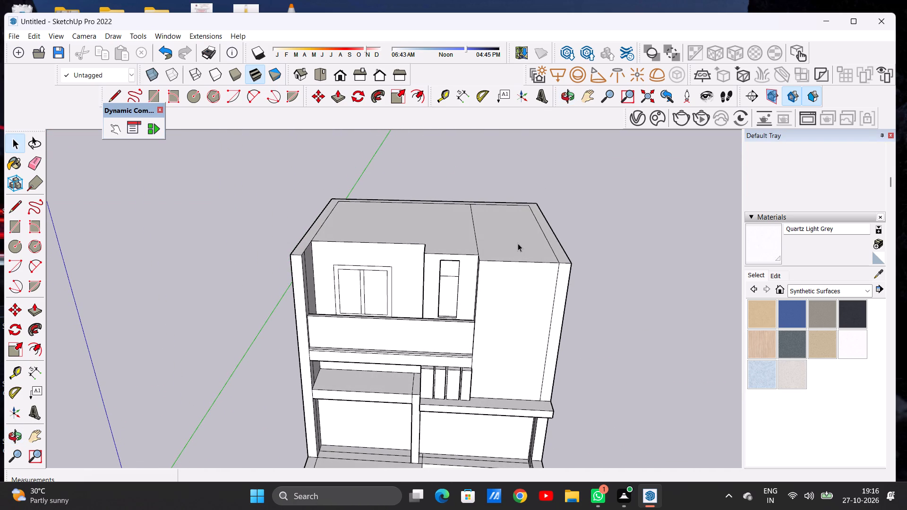
pyautogui.scroll(-3, 511, 261)
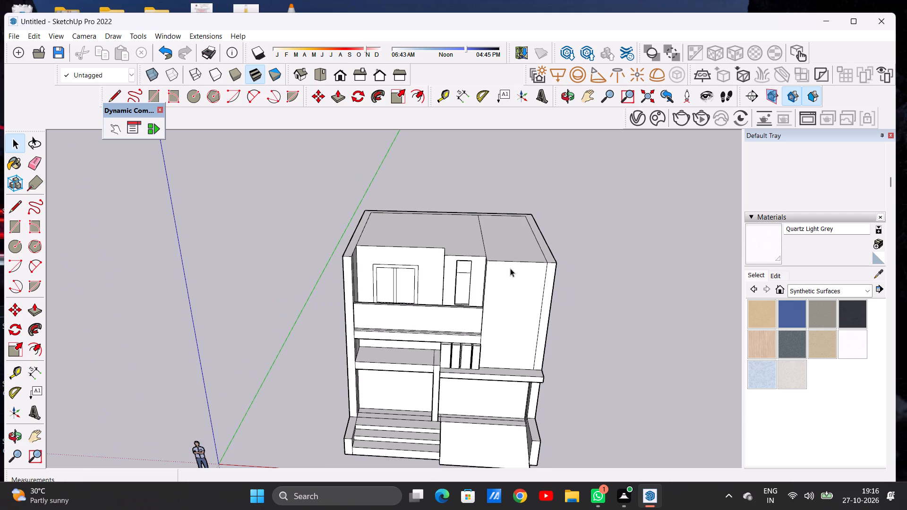
pyautogui.moveTo(505, 275); pyautogui.dragTo(505, 240, button='middle')
pyautogui.scroll(2, 513, 245)
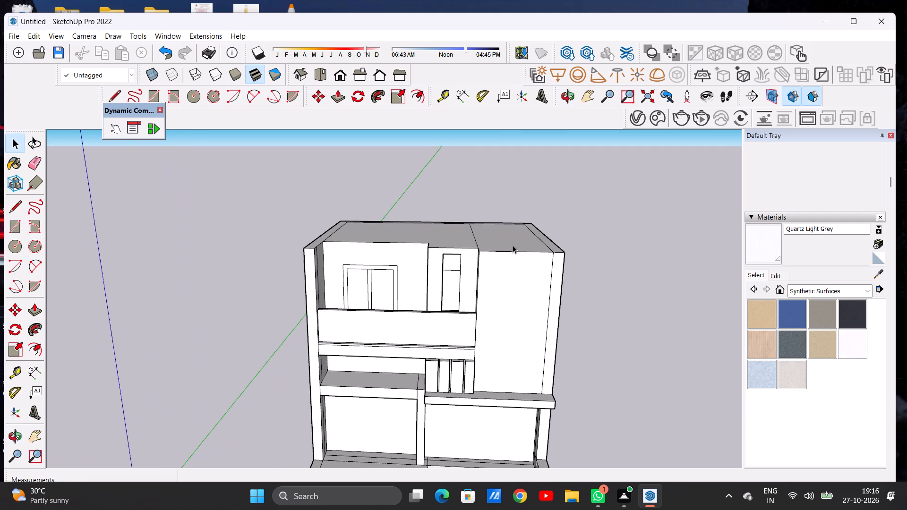
pyautogui.scroll(-5, 511, 255)
pyautogui.moveTo(514, 278); pyautogui.dragTo(508, 248, button='middle')
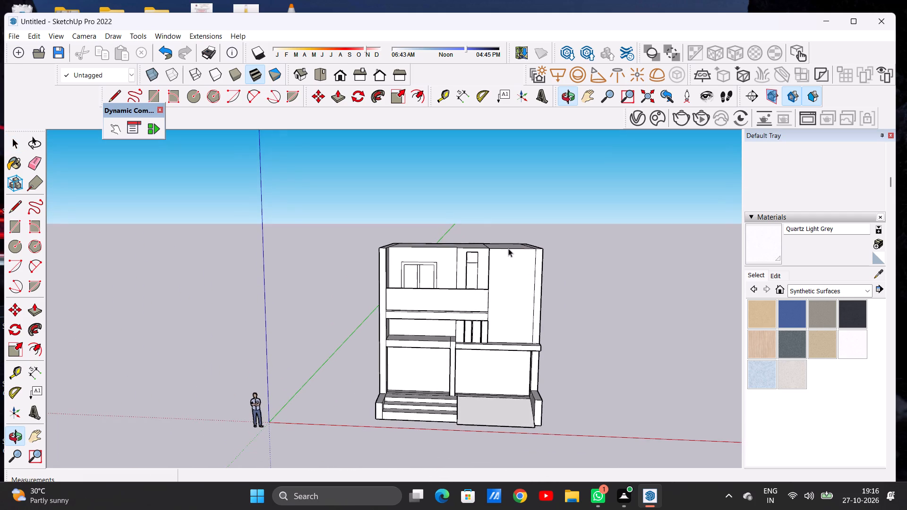
pyautogui.scroll(-3, 512, 257)
pyautogui.scroll(5, 463, 266)
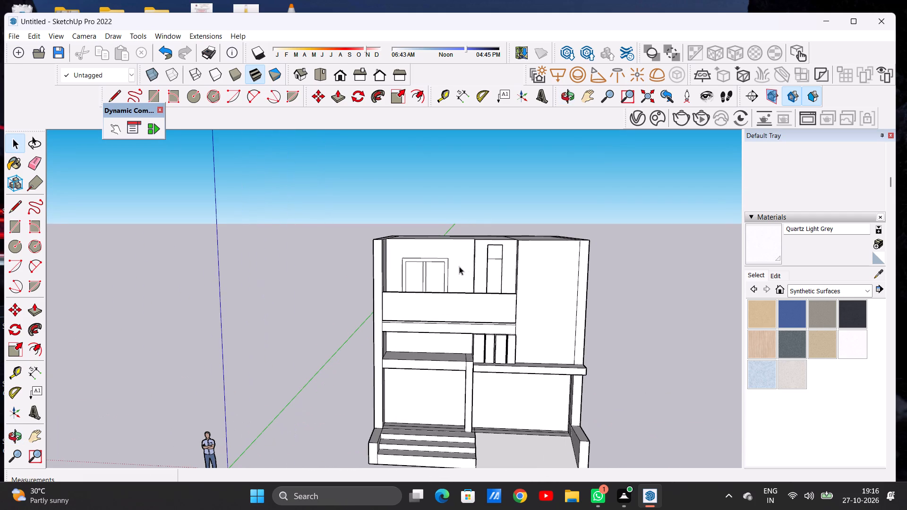
pyautogui.scroll(-3, 458, 270)
pyautogui.moveTo(463, 250); pyautogui.dragTo(463, 252, button='middle')
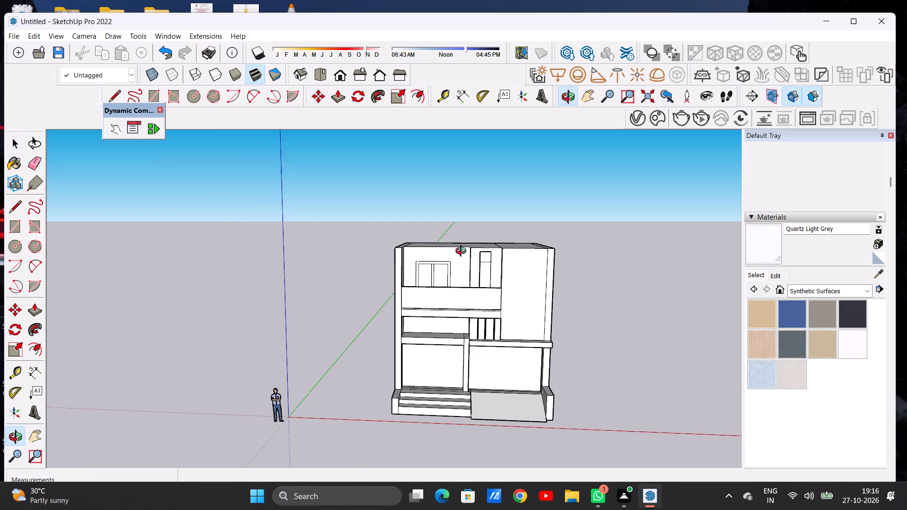
# Push/Pull the roof surface over the window and tall recess sections up about 1' 7 9/16".
pyautogui.moveTo(463, 252); pyautogui.dragTo(479, 307, button='middle')
pyautogui.scroll(7, 488, 251)
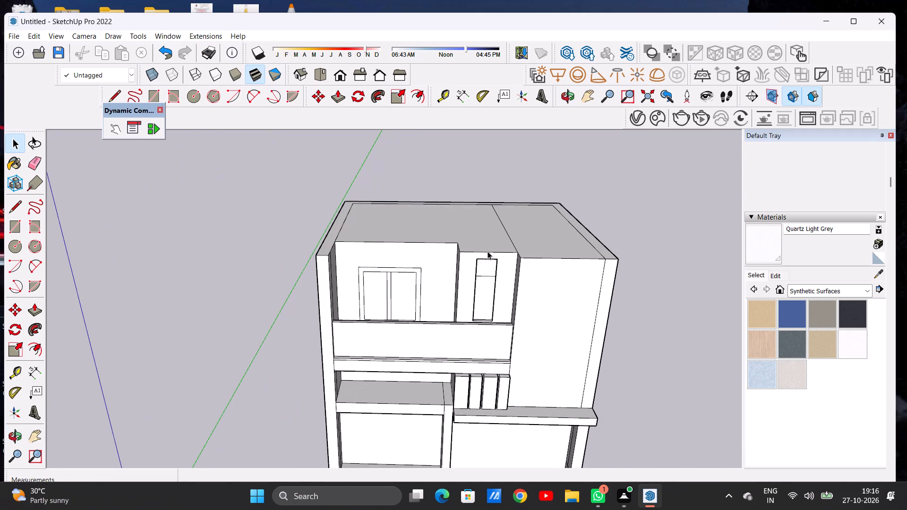
pyautogui.press('p')
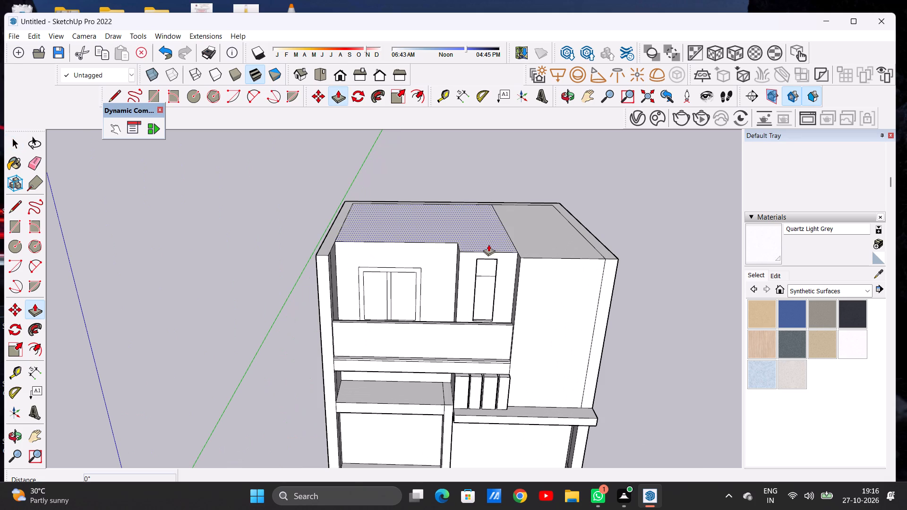
pyautogui.click(492, 240)
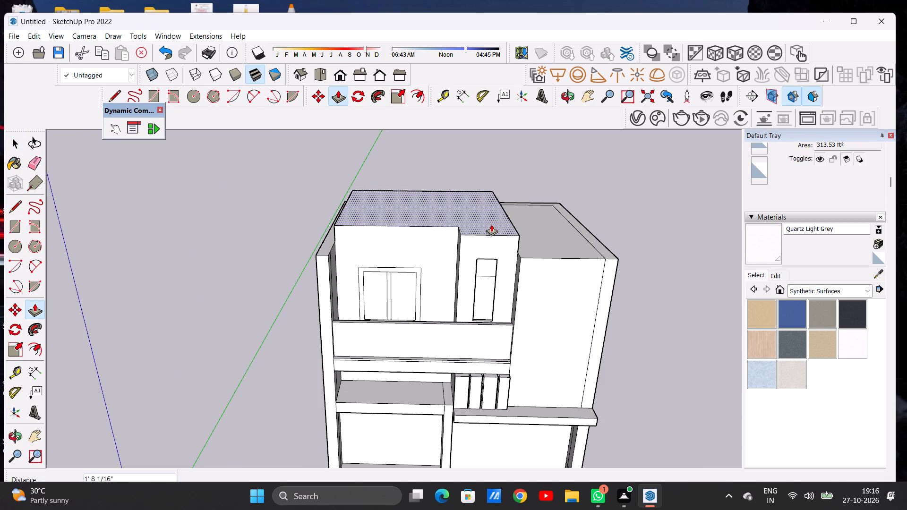
pyautogui.click(491, 224)
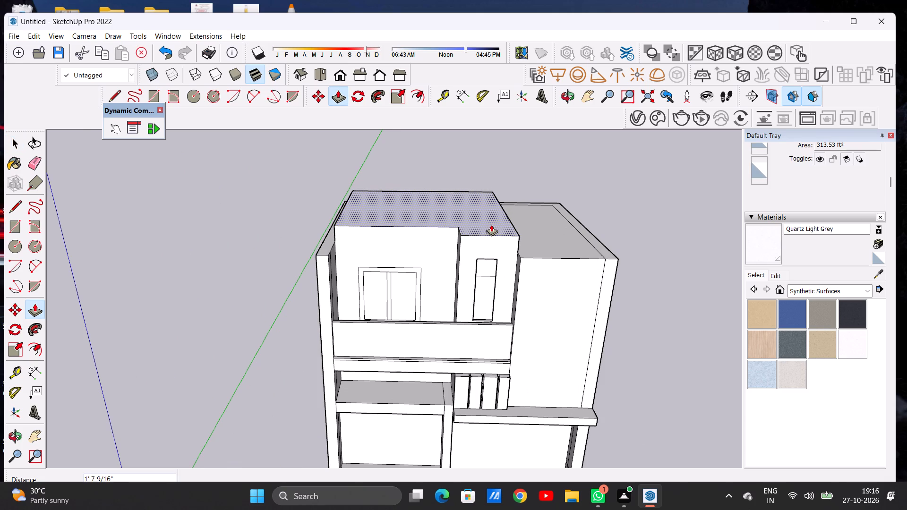
# Push/Pull the top of the surrounding side and rear walls up 1' 7 9/16", level with the raised roof surface.
pyautogui.scroll(5, 327, 252)
pyautogui.click(326, 252)
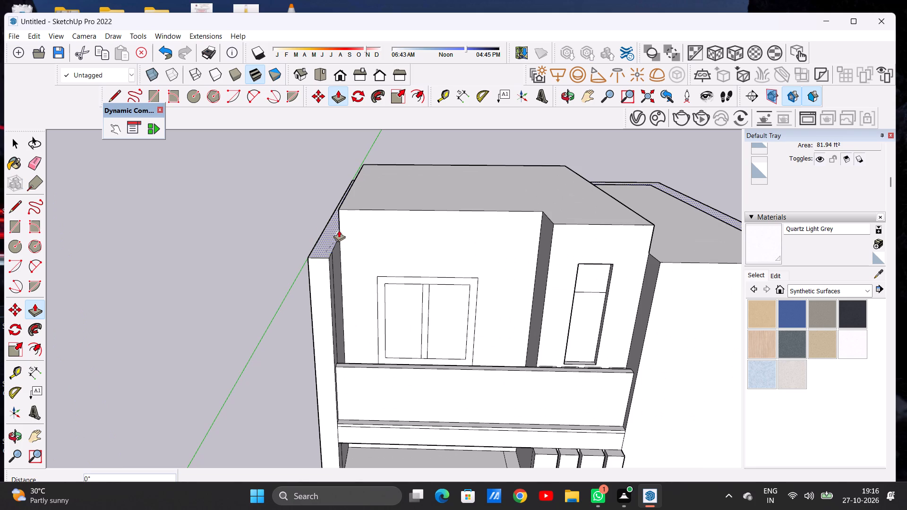
pyautogui.click(341, 212)
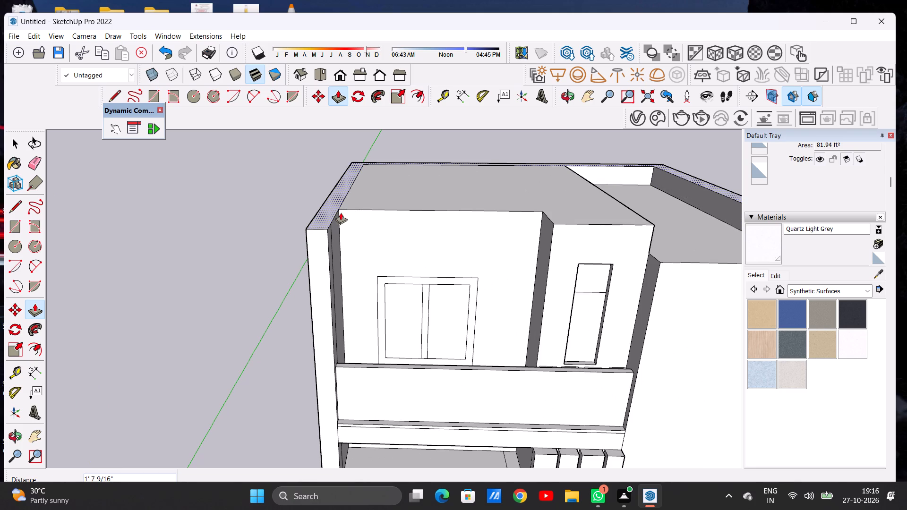
pyautogui.press('space')
# Push/Pull the sunken tower roof surface up 1' 7 9/16", level with the top of the surrounding wall.
pyautogui.scroll(-13, 343, 216)
pyautogui.middleClick(453, 242)
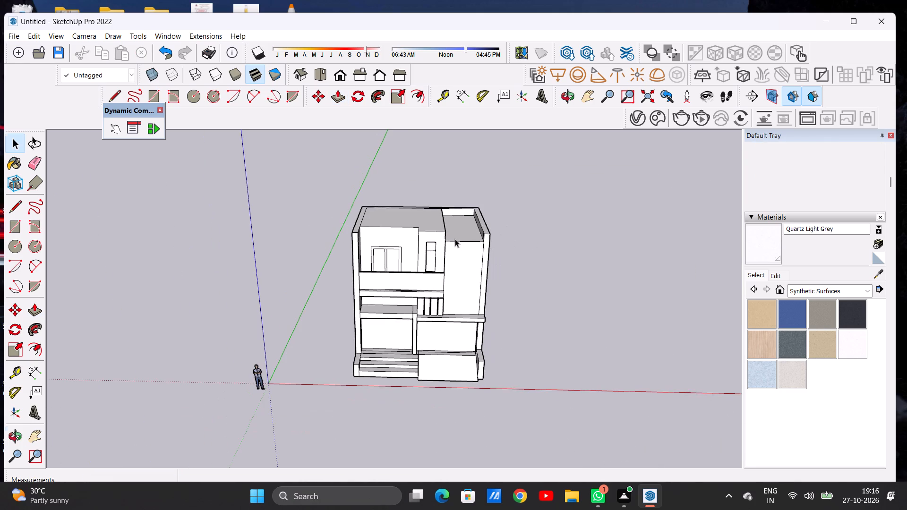
pyautogui.scroll(12, 459, 237)
pyautogui.press('p')
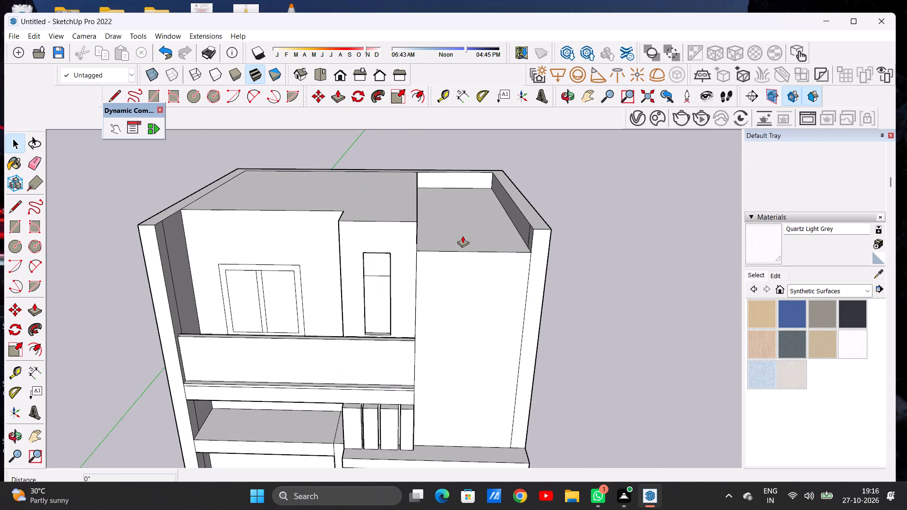
pyautogui.scroll(2, 496, 235)
pyautogui.click(520, 247)
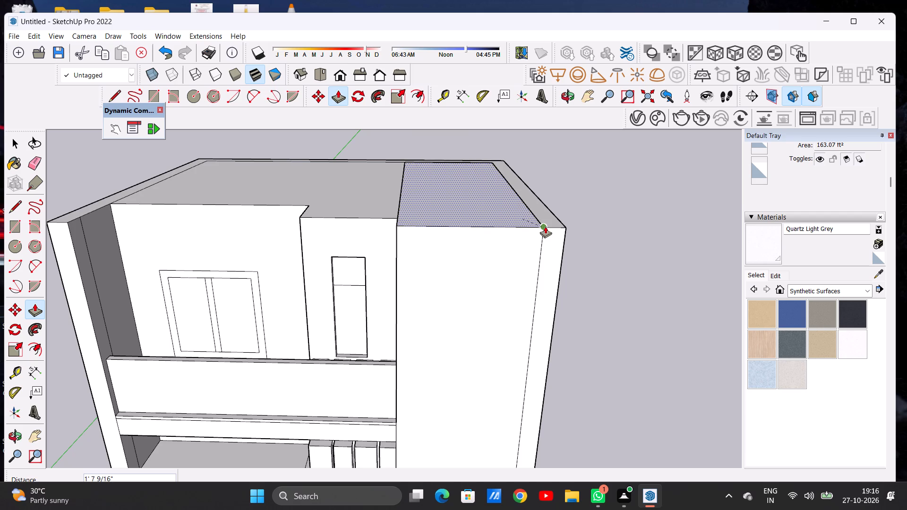
pyautogui.click(545, 226)
pyautogui.press('space')
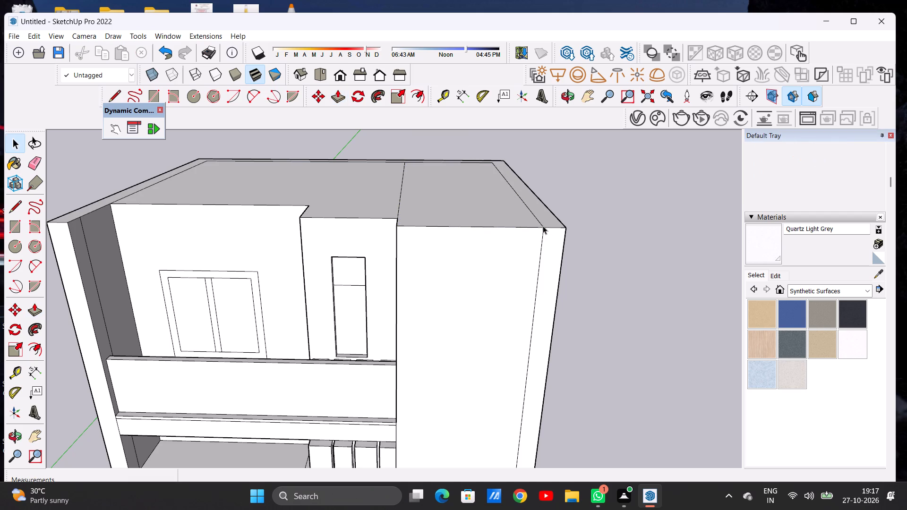
# Examine the heightened building from the front, from above and at an angle, including the upper storey's window and tall recess up close.
pyautogui.scroll(-18, 510, 252)
pyautogui.scroll(11, 488, 295)
pyautogui.moveTo(483, 324); pyautogui.dragTo(483, 323, button='middle')
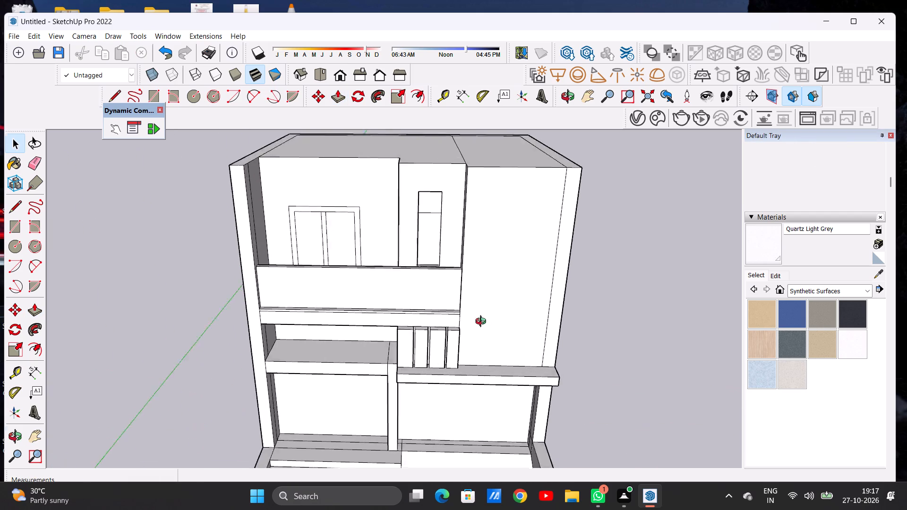
pyautogui.moveTo(483, 323); pyautogui.dragTo(481, 257, button='middle')
pyautogui.scroll(-3, 498, 288)
pyautogui.moveTo(514, 306); pyautogui.dragTo(451, 297, button='middle')
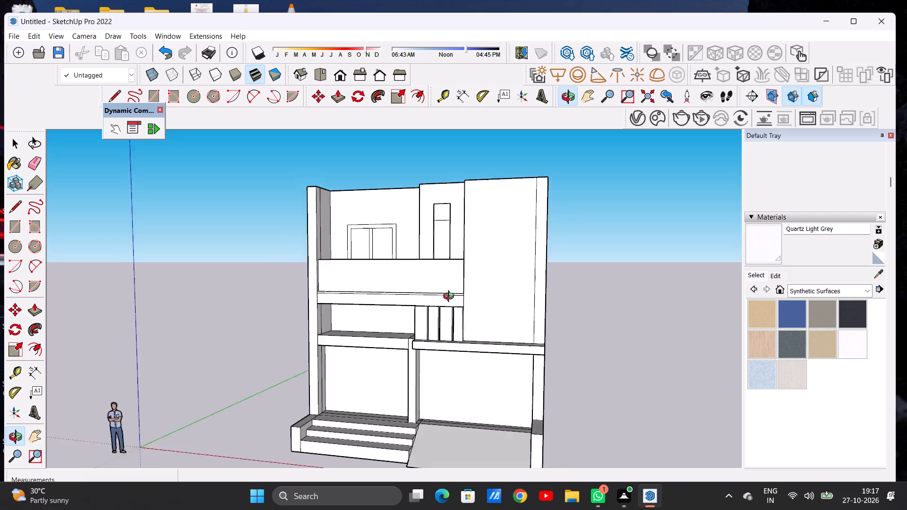
pyautogui.moveTo(451, 297); pyautogui.dragTo(480, 312, button='middle')
pyautogui.scroll(-2, 541, 294)
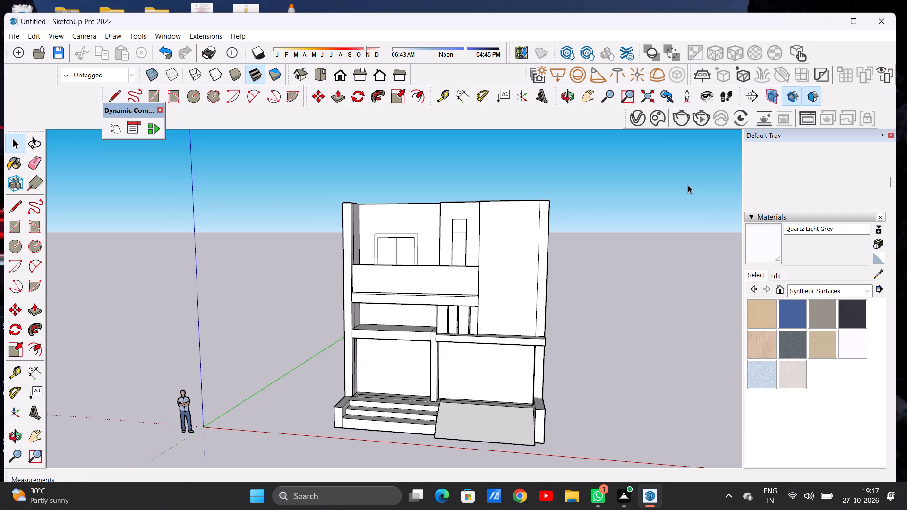
pyautogui.scroll(-14, 538, 267)
pyautogui.scroll(6, 513, 286)
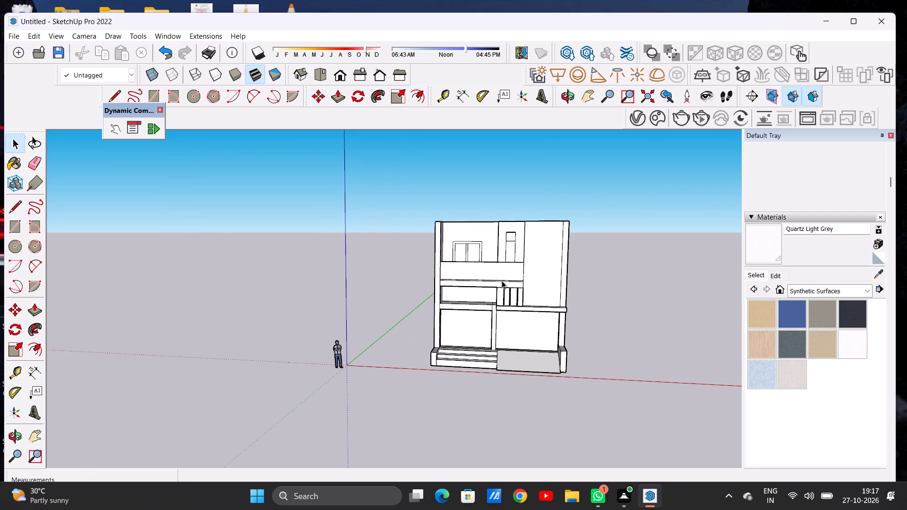
pyautogui.moveTo(486, 282); pyautogui.dragTo(517, 304, button='middle')
pyautogui.scroll(3, 506, 245)
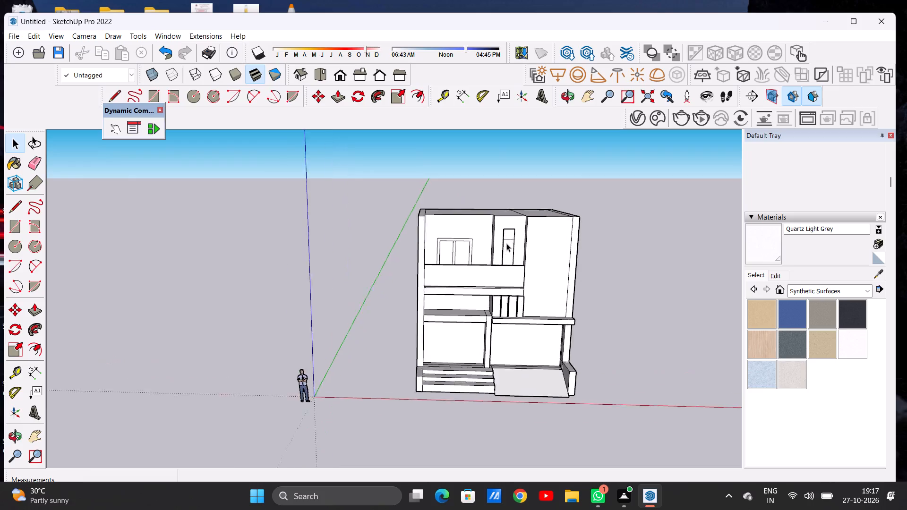
pyautogui.scroll(9, 506, 243)
pyautogui.moveTo(505, 263); pyautogui.dragTo(396, 237, button='middle')
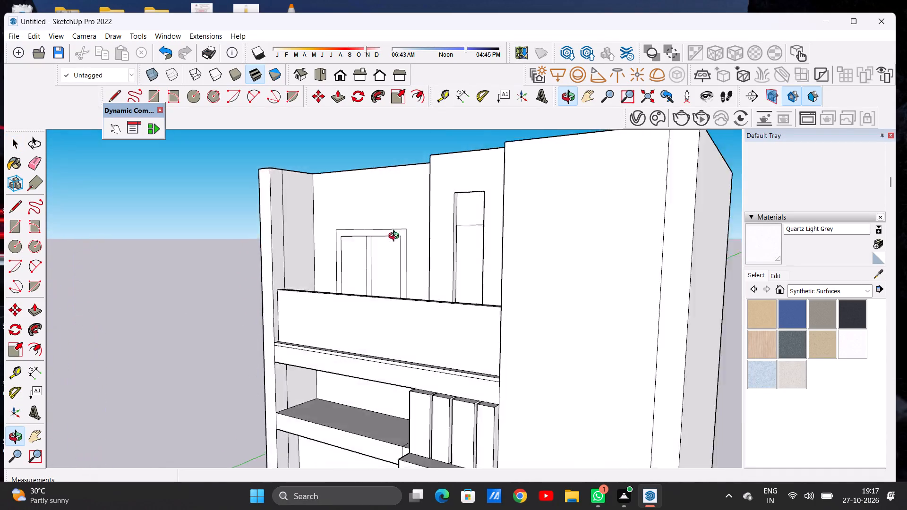
pyautogui.moveTo(396, 237); pyautogui.dragTo(501, 222, button='middle')
pyautogui.scroll(1, 501, 222)
pyautogui.scroll(-10, 511, 239)
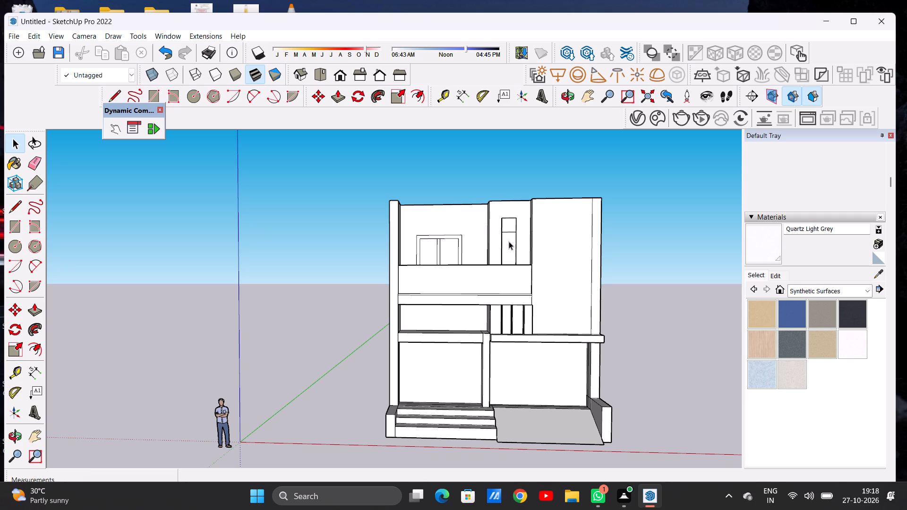
pyautogui.scroll(-13, 497, 236)
pyautogui.scroll(1, 470, 263)
pyautogui.scroll(-9, 470, 263)
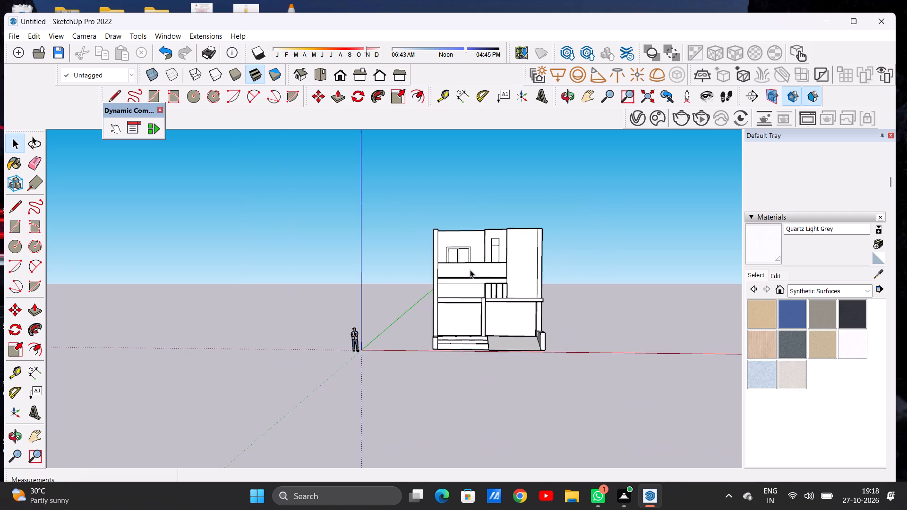
pyautogui.scroll(-6, 470, 270)
pyautogui.scroll(12, 491, 255)
pyautogui.moveTo(509, 254); pyautogui.dragTo(476, 305, button='middle')
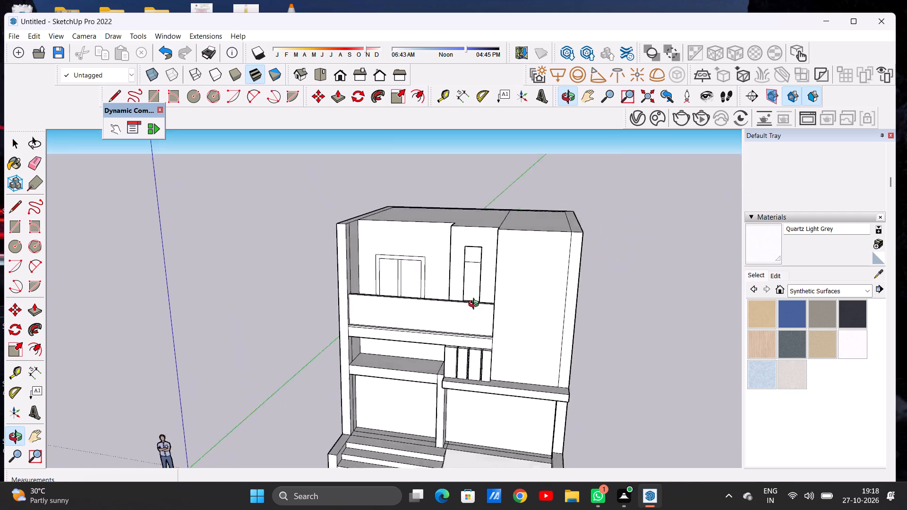
pyautogui.moveTo(476, 305); pyautogui.dragTo(513, 260, button='middle')
pyautogui.scroll(-3, 534, 261)
pyautogui.moveTo(449, 262); pyautogui.dragTo(456, 263, button='middle')
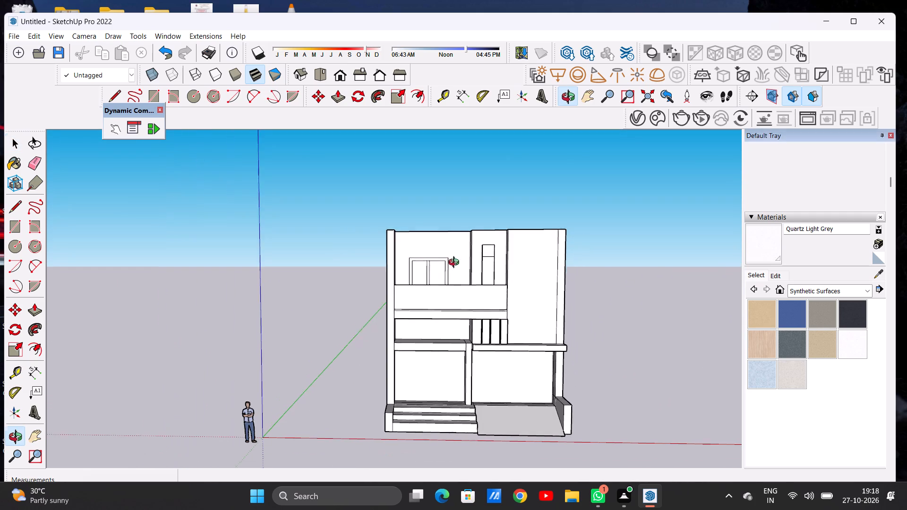
pyautogui.moveTo(456, 263); pyautogui.dragTo(455, 283, button='middle')
pyautogui.scroll(6, 427, 246)
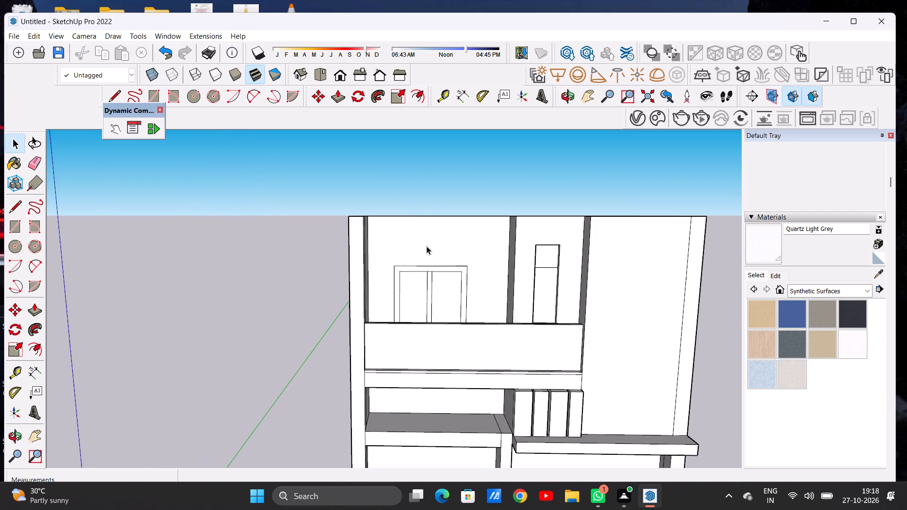
# Draw a line about 4' 5" long across the side wall's inner face beside the upper window, just below the roofline.
pyautogui.moveTo(422, 245); pyautogui.dragTo(376, 287, button='middle')
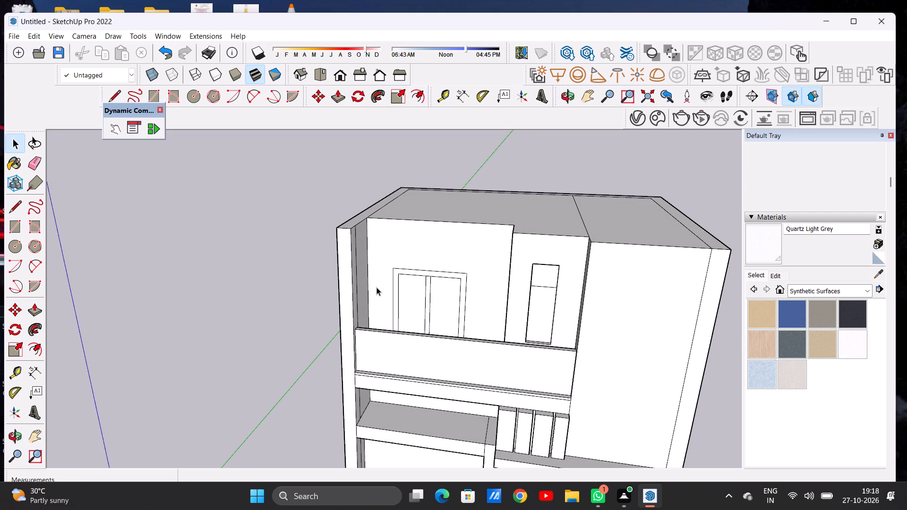
pyautogui.press('l')
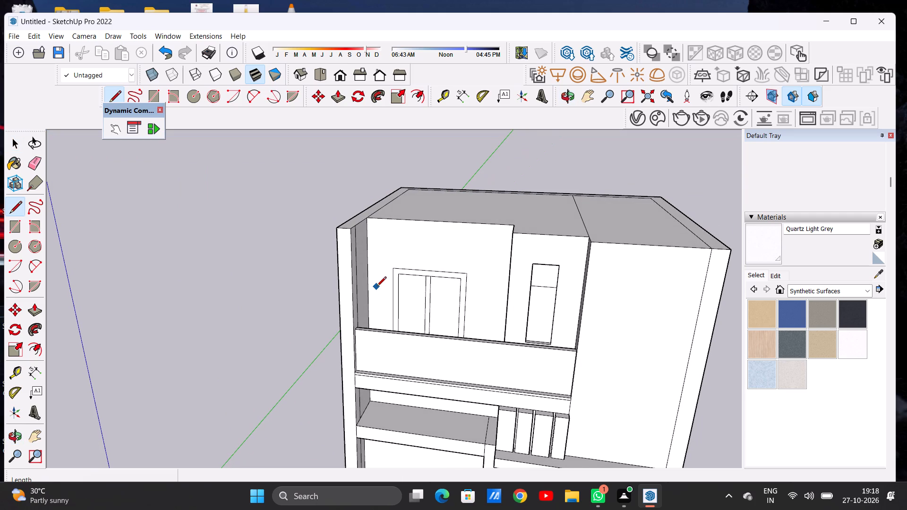
pyautogui.scroll(-1, 383, 263)
pyautogui.moveTo(400, 262); pyautogui.dragTo(291, 246, button='middle')
pyautogui.scroll(8, 359, 226)
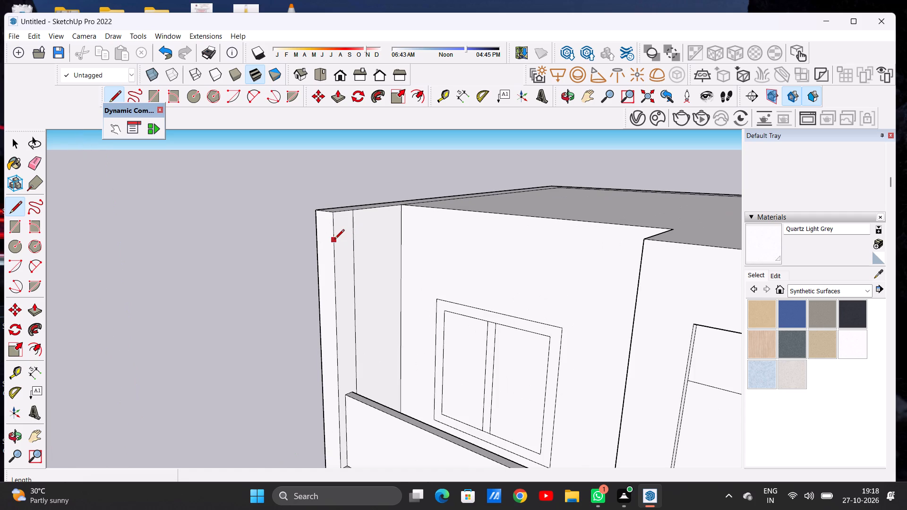
pyautogui.click(402, 226)
pyautogui.press('space')
# Erase the short vertical edge crossing the strip above the new line on the side wall's inner face.
pyautogui.scroll(3, 354, 221)
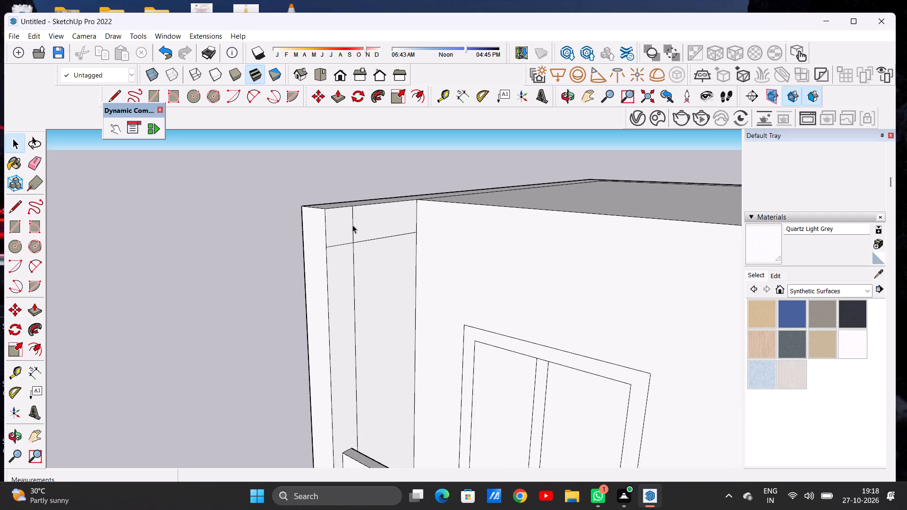
pyautogui.press('e')
pyautogui.click(351, 225)
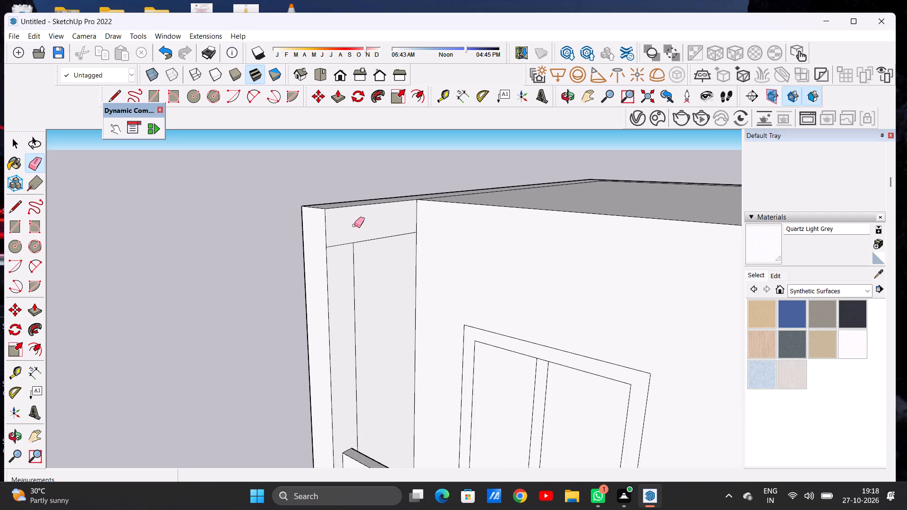
pyautogui.press('space')
# Push/Pull the strip about 12' 4 3/4" across the window section, up to the corner of the tall recess section, as a roof beam.
pyautogui.write('P')
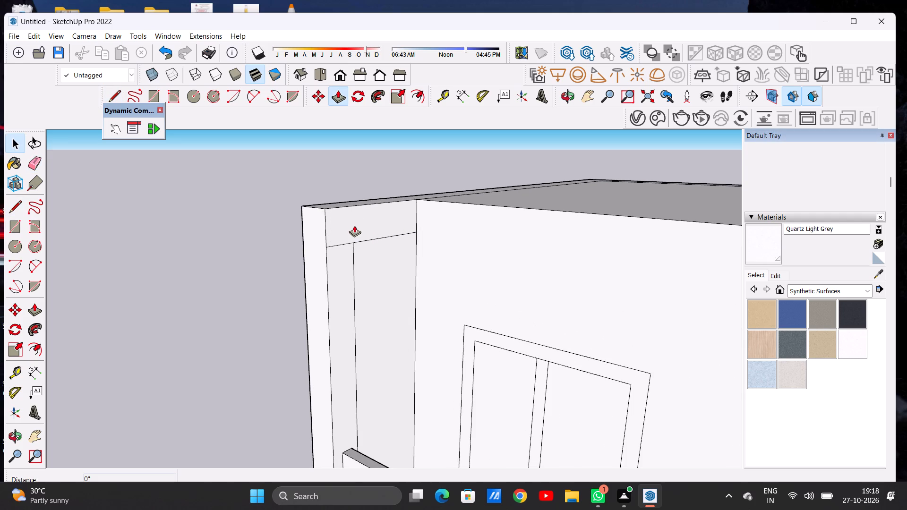
pyautogui.click(348, 221)
pyautogui.scroll(-7, 399, 242)
pyautogui.scroll(1, 399, 242)
pyautogui.scroll(-1, 399, 242)
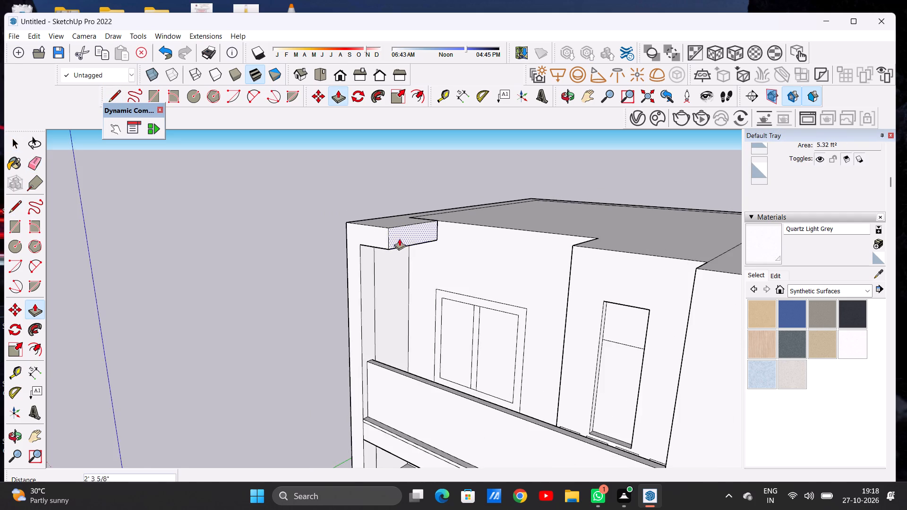
pyautogui.scroll(-4, 400, 238)
pyautogui.moveTo(416, 261); pyautogui.dragTo(528, 245, button='middle')
pyautogui.scroll(5, 528, 236)
pyautogui.scroll(-1, 525, 235)
pyautogui.scroll(5, 515, 235)
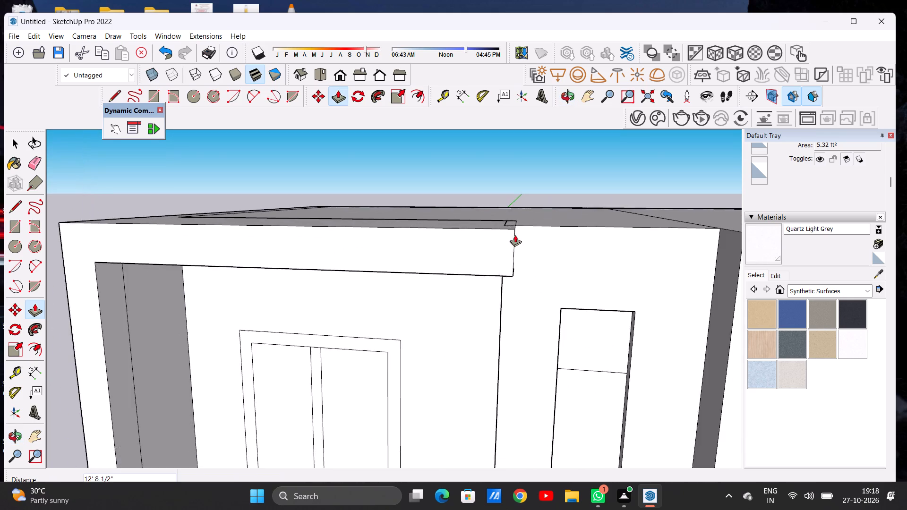
pyautogui.scroll(10, 515, 235)
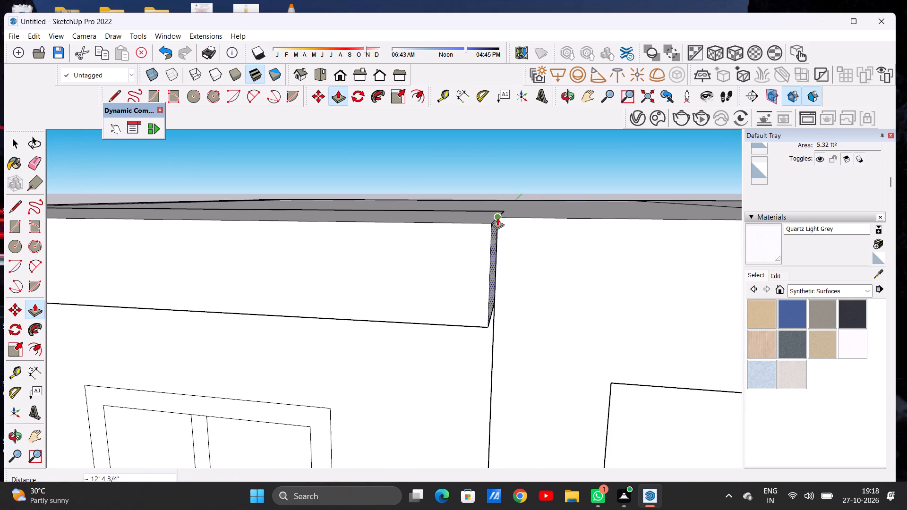
pyautogui.click(497, 218)
pyautogui.press('space')
# Examine the new roof beam above the window and its end at the tall recess section from the front and below.
pyautogui.scroll(-3, 499, 220)
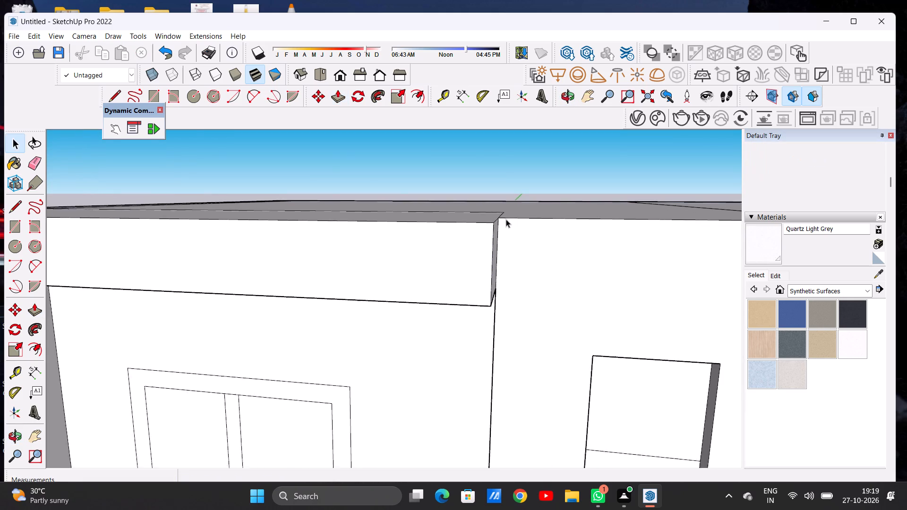
pyautogui.scroll(-8, 506, 219)
pyautogui.moveTo(474, 237); pyautogui.dragTo(494, 228, button='middle')
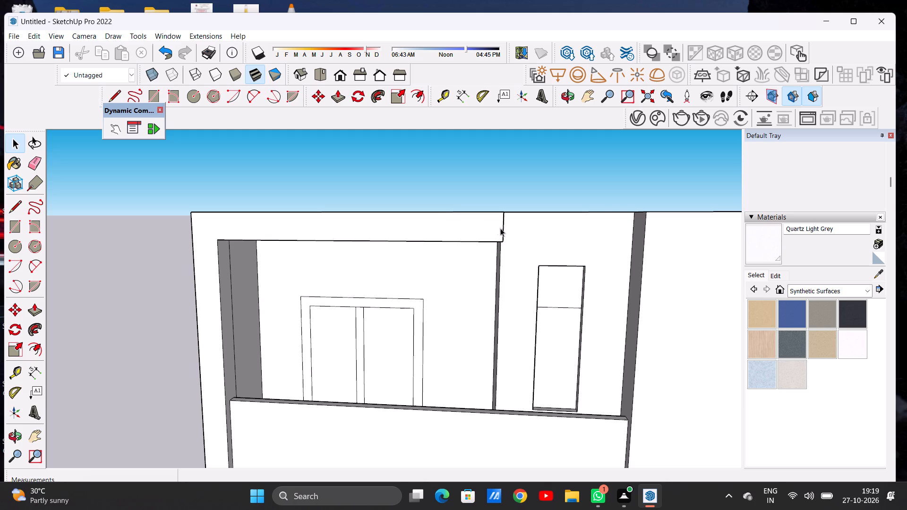
pyautogui.moveTo(500, 228); pyautogui.dragTo(502, 257, button='middle')
pyautogui.scroll(-3, 424, 239)
pyautogui.moveTo(494, 244); pyautogui.dragTo(479, 222, button='middle')
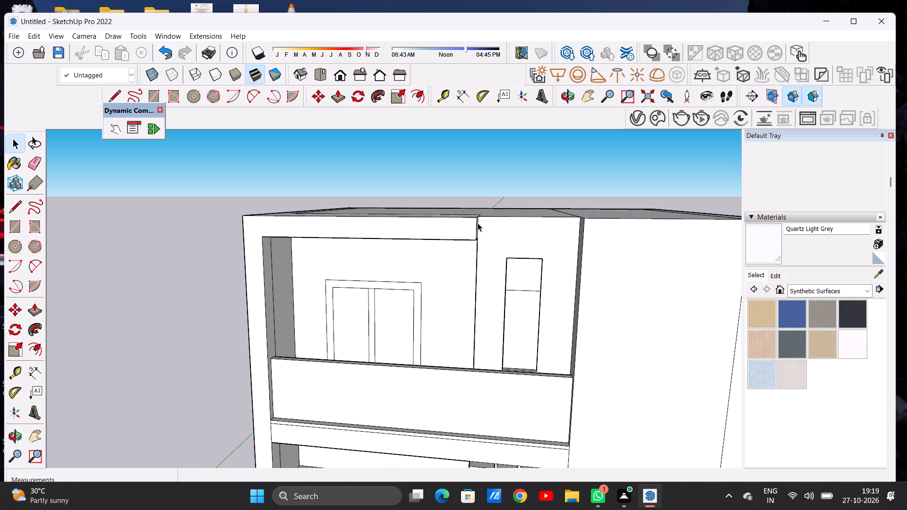
pyautogui.moveTo(490, 225); pyautogui.dragTo(501, 227, button='middle')
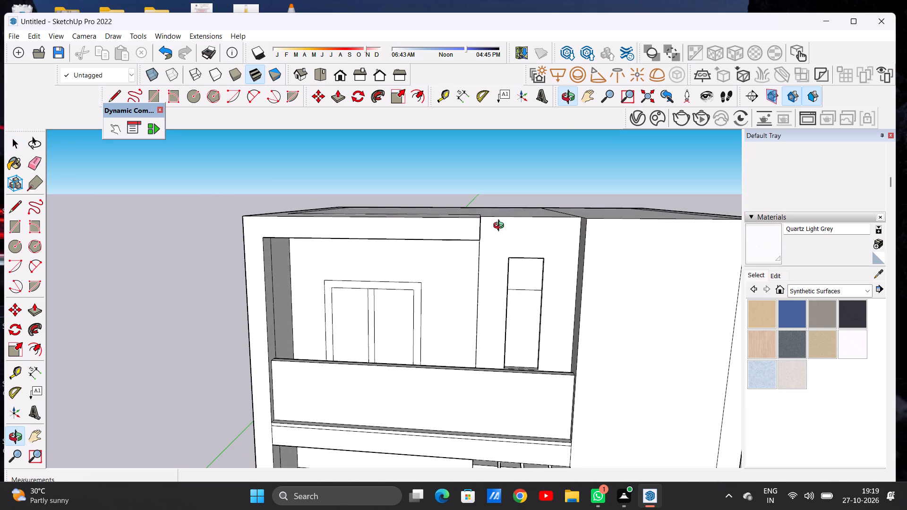
pyautogui.moveTo(501, 227); pyautogui.dragTo(502, 228, button='middle')
pyautogui.moveTo(501, 249); pyautogui.dragTo(501, 222, button='middle')
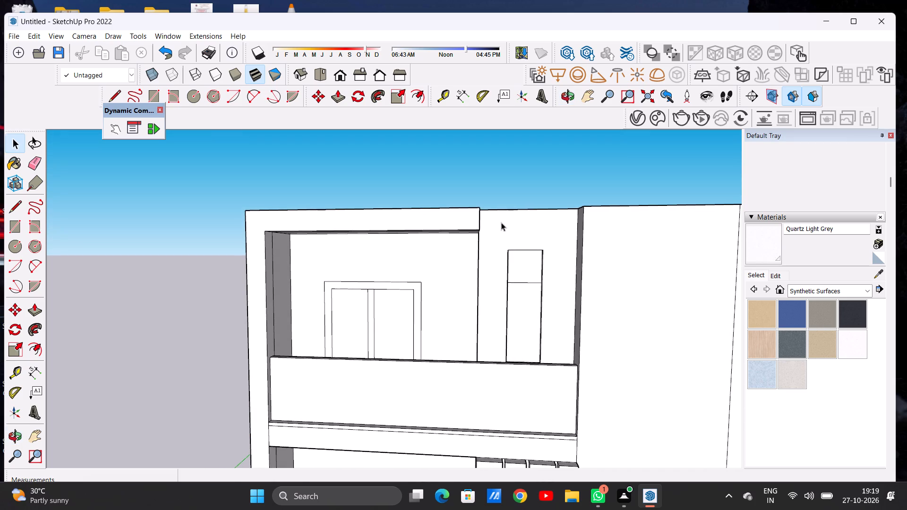
pyautogui.scroll(-4, 491, 227)
pyautogui.scroll(4, 500, 231)
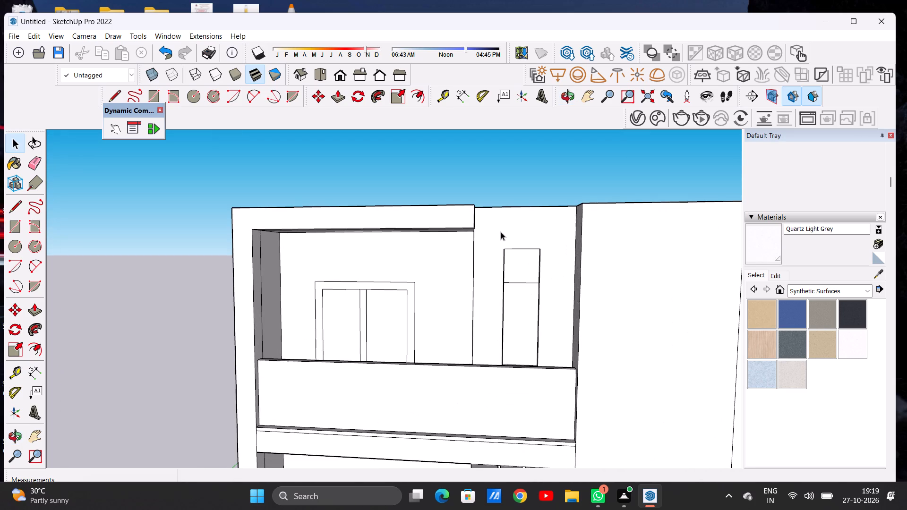
pyautogui.scroll(-6, 508, 233)
# Draw a 16' 7 11/16" line across the roof from the window section's front corner back to the rear wall's inner edge.
pyautogui.moveTo(492, 205); pyautogui.dragTo(497, 272, button='middle')
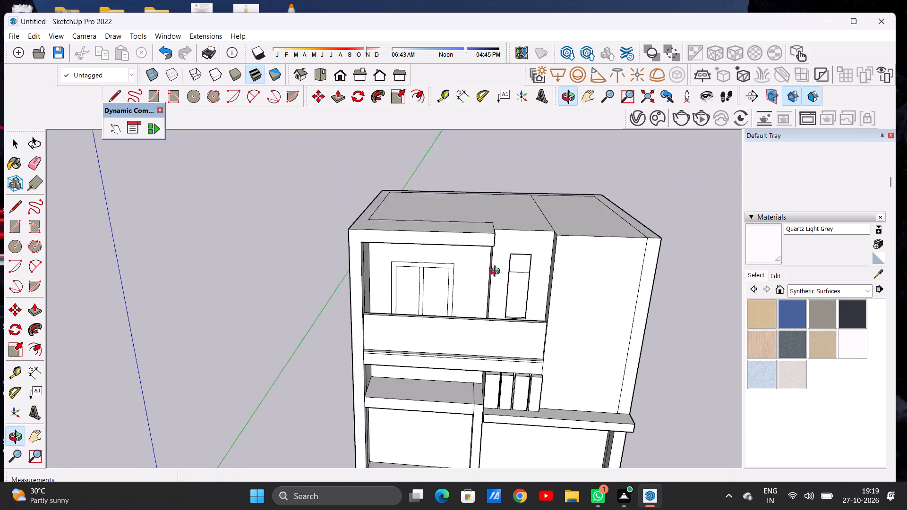
pyautogui.moveTo(497, 272); pyautogui.dragTo(501, 287, button='middle')
pyautogui.scroll(-5, 437, 211)
pyautogui.moveTo(468, 201); pyautogui.dragTo(463, 254, button='middle')
pyautogui.middleClick(463, 254)
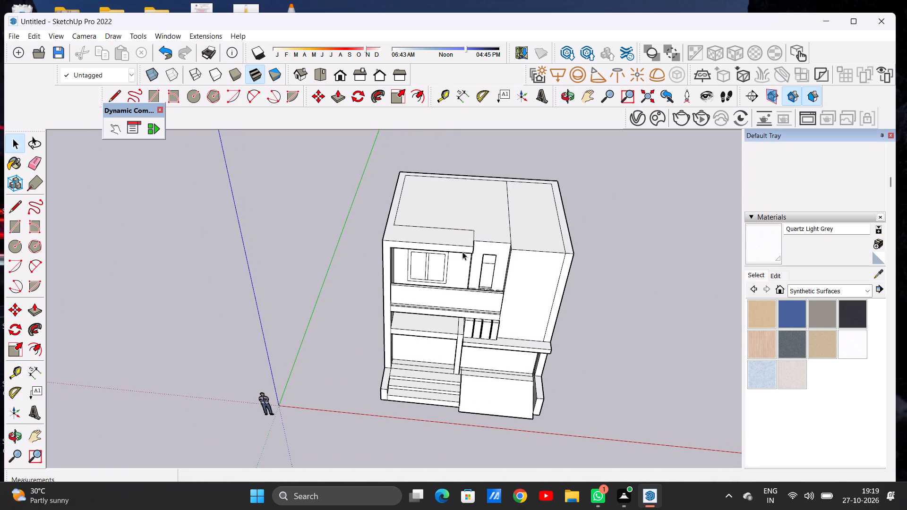
pyautogui.scroll(2, 472, 229)
pyautogui.press('l')
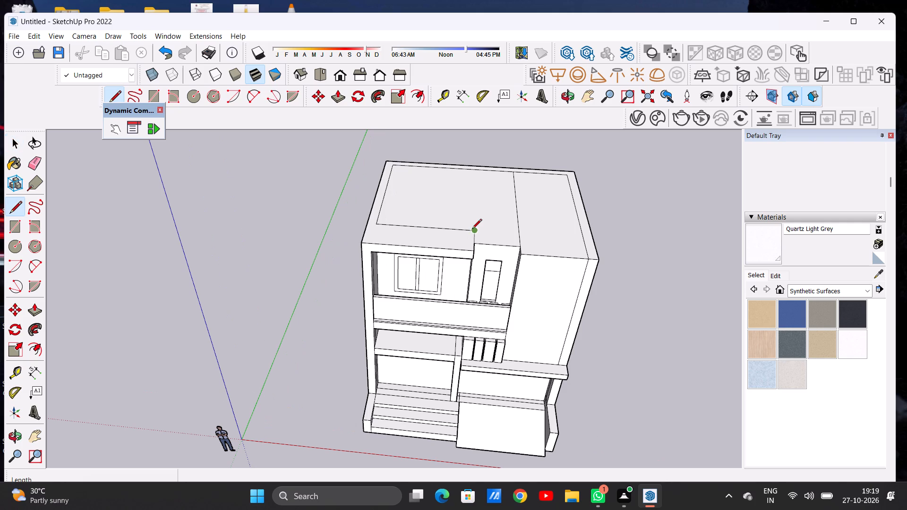
pyautogui.scroll(4, 498, 210)
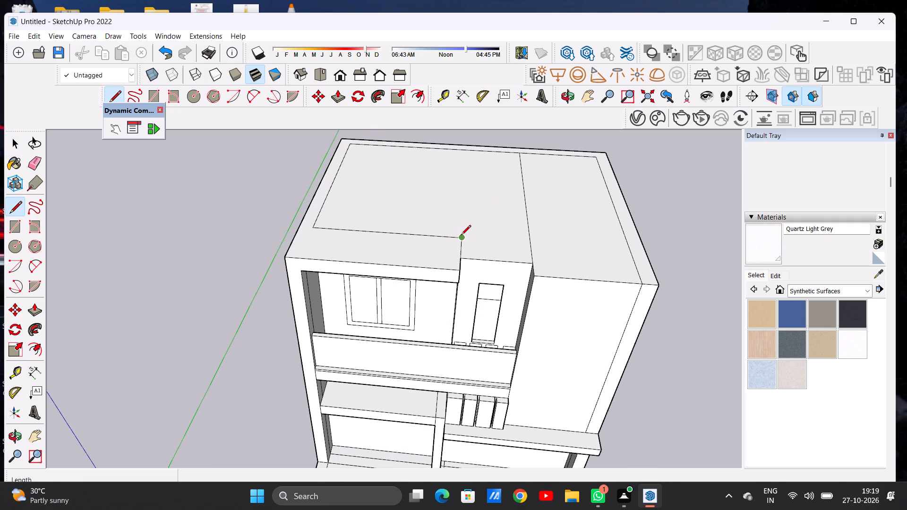
pyautogui.click(461, 236)
pyautogui.click(467, 149)
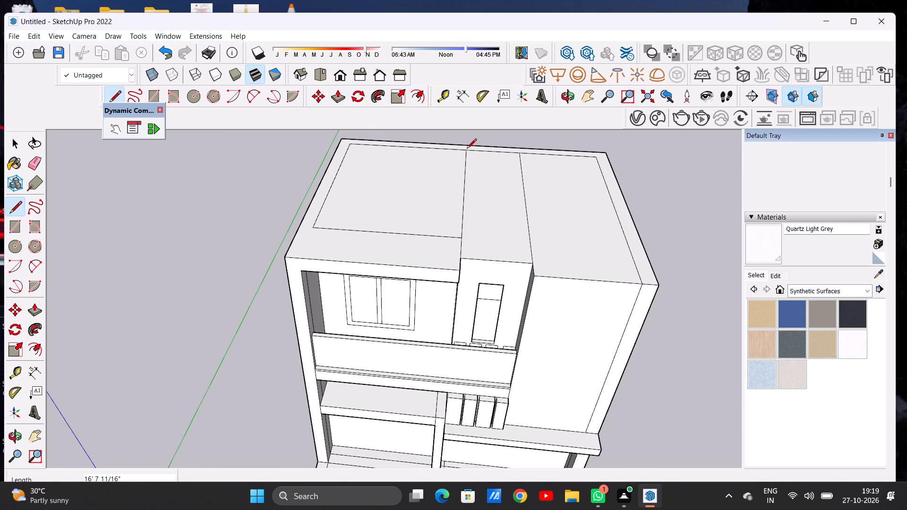
pyautogui.press('space')
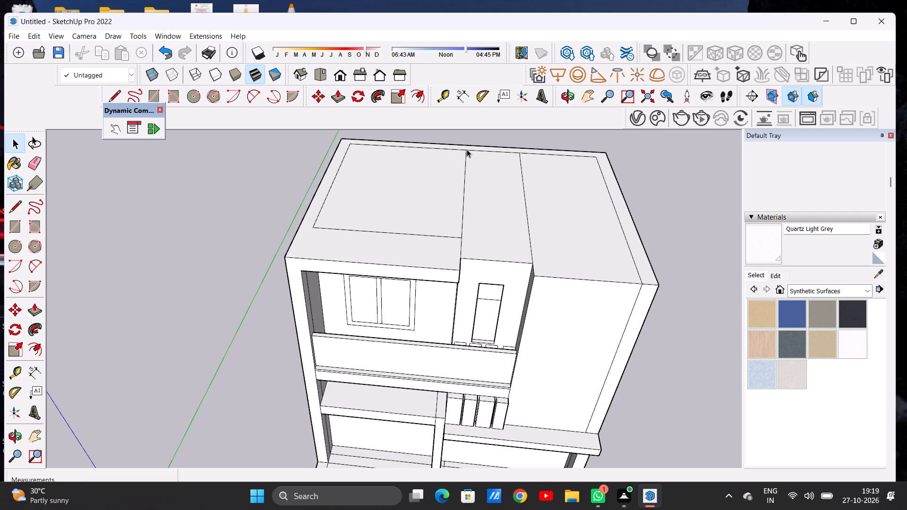
# Examine the whole building from above and from the front with the divided roof.
pyautogui.scroll(-11, 471, 161)
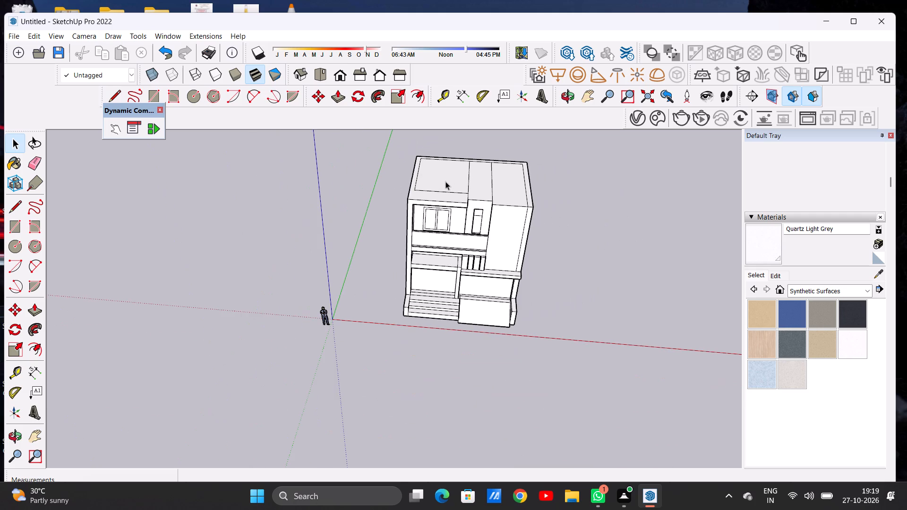
pyautogui.scroll(4, 448, 205)
pyautogui.scroll(-1, 448, 206)
pyautogui.scroll(3, 447, 207)
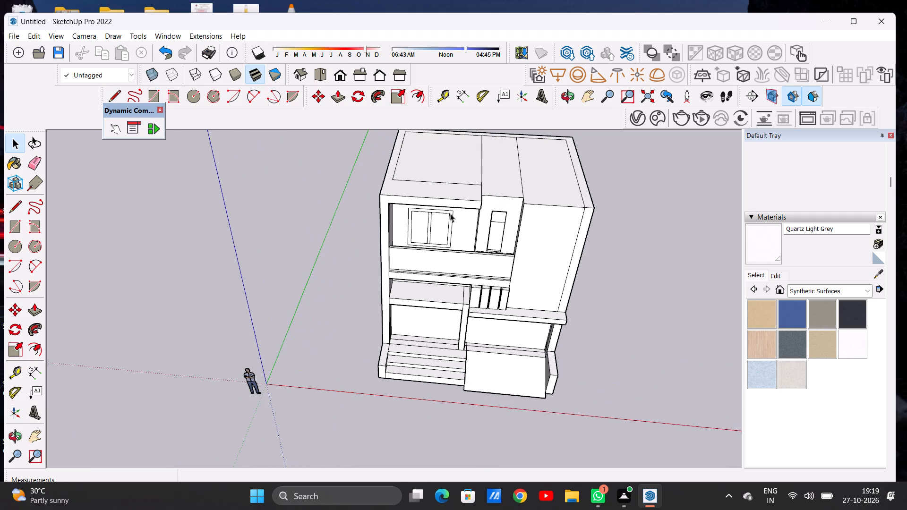
pyautogui.moveTo(450, 213); pyautogui.dragTo(456, 165, button='middle')
pyautogui.scroll(-4, 399, 222)
pyautogui.moveTo(414, 232); pyautogui.dragTo(432, 187, button='middle')
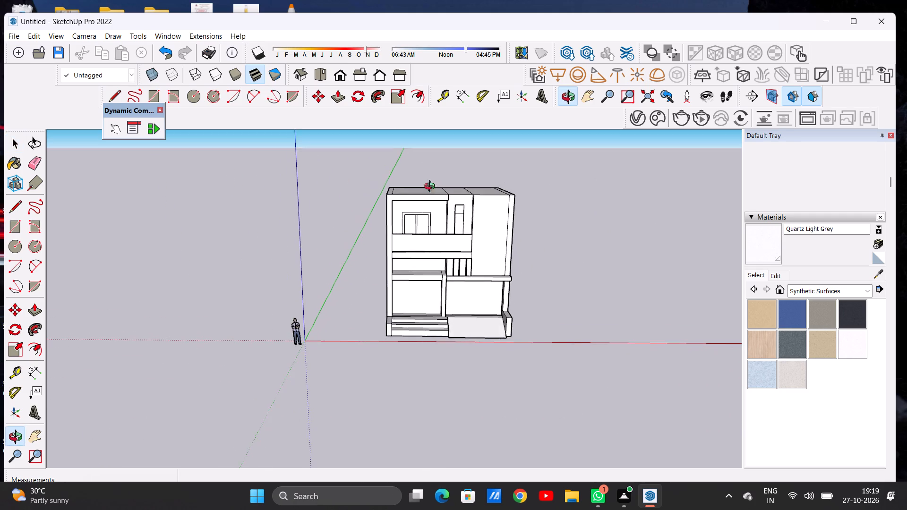
pyautogui.moveTo(432, 187); pyautogui.dragTo(432, 187, button='middle')
pyautogui.scroll(1, 433, 187)
pyautogui.scroll(-1, 434, 189)
pyautogui.scroll(5, 434, 189)
# Extend the side wall's inner edge about 4' 5" across the roof beam's top, from the inner roof corner to the front edge.
pyautogui.moveTo(394, 197); pyautogui.dragTo(383, 281, button='middle')
pyautogui.scroll(2, 375, 199)
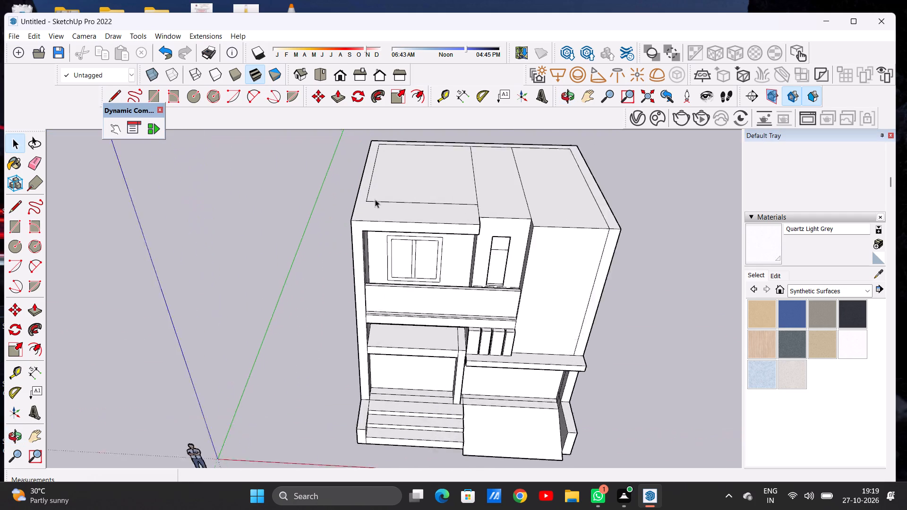
pyautogui.scroll(3, 375, 199)
pyautogui.press('l')
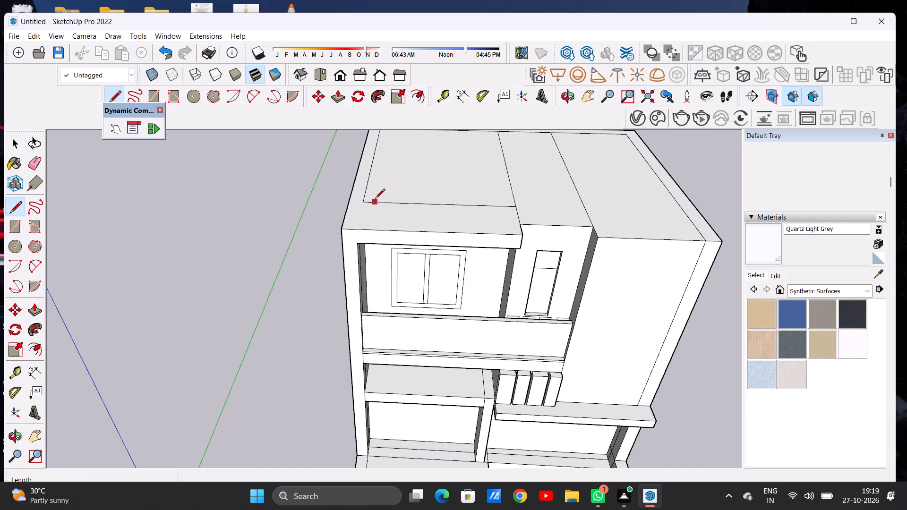
pyautogui.scroll(4, 374, 208)
pyautogui.click(358, 197)
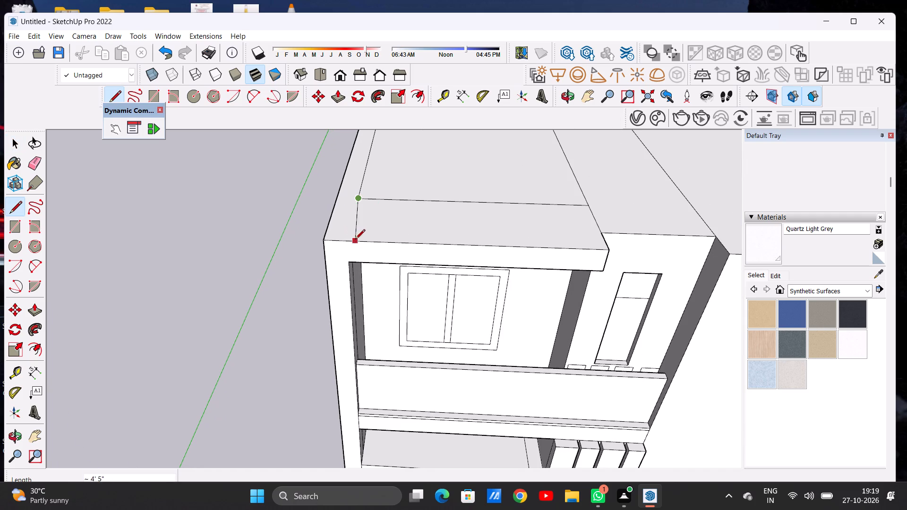
pyautogui.click(351, 238)
pyautogui.press('space')
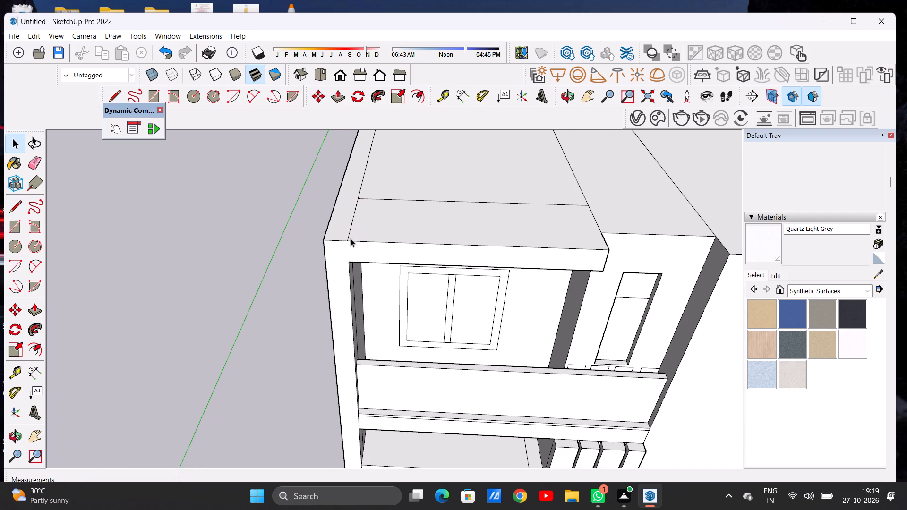
# Examine the roof divisions and the front facade up close, from the front and from above.
pyautogui.scroll(-8, 387, 239)
pyautogui.moveTo(411, 275); pyautogui.dragTo(427, 212, button='middle')
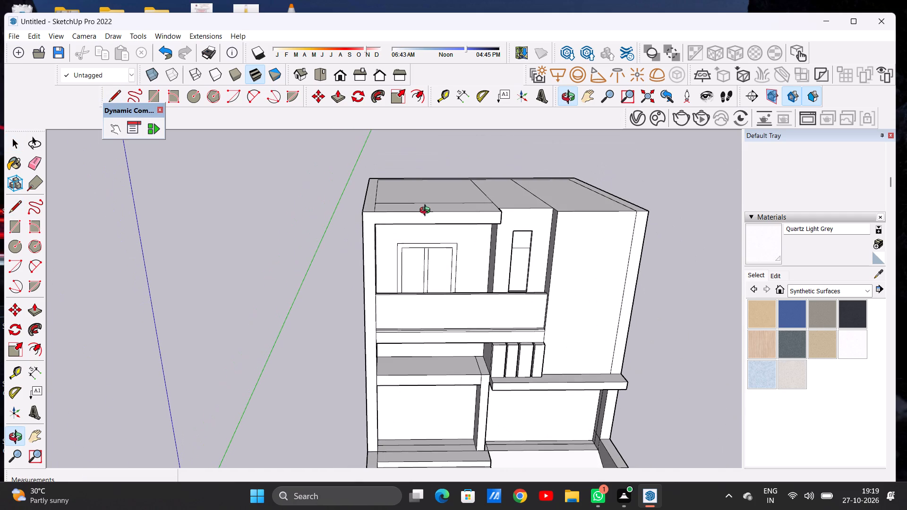
pyautogui.moveTo(427, 212); pyautogui.dragTo(420, 211, button='middle')
pyautogui.scroll(4, 464, 208)
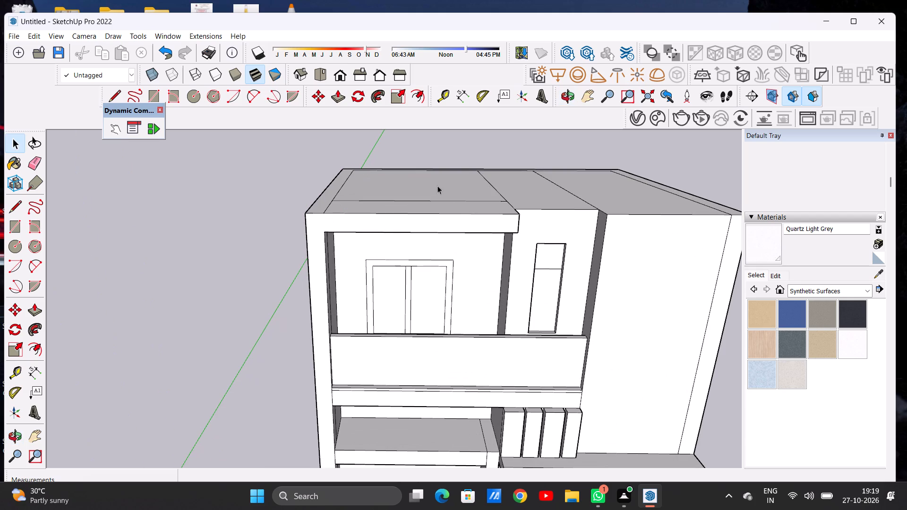
pyautogui.scroll(-5, 394, 227)
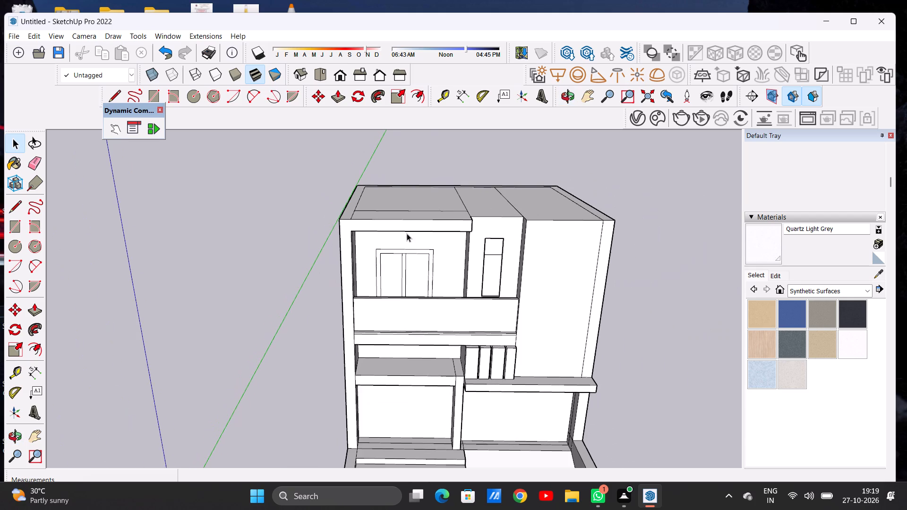
pyautogui.moveTo(424, 262); pyautogui.dragTo(419, 222, button='middle')
pyautogui.scroll(-6, 419, 220)
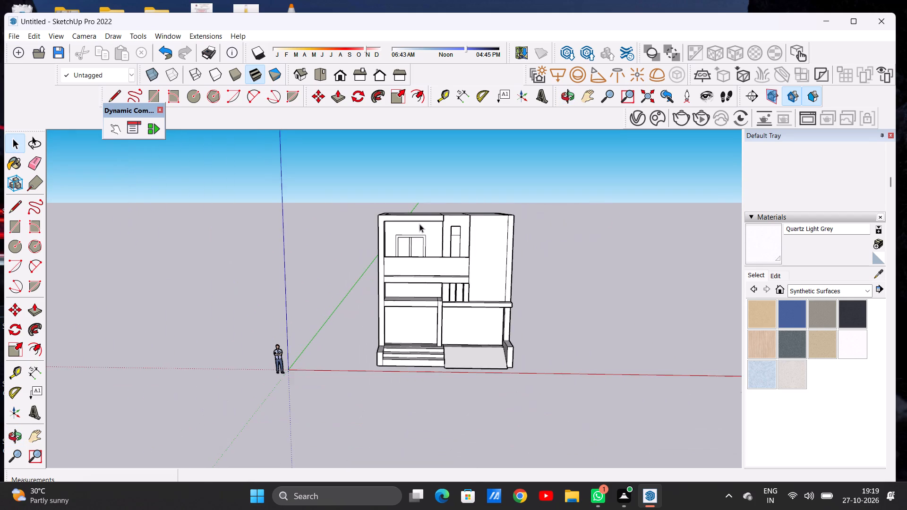
pyautogui.scroll(-1, 419, 224)
pyautogui.moveTo(480, 217); pyautogui.dragTo(476, 265, button='middle')
pyautogui.scroll(6, 478, 224)
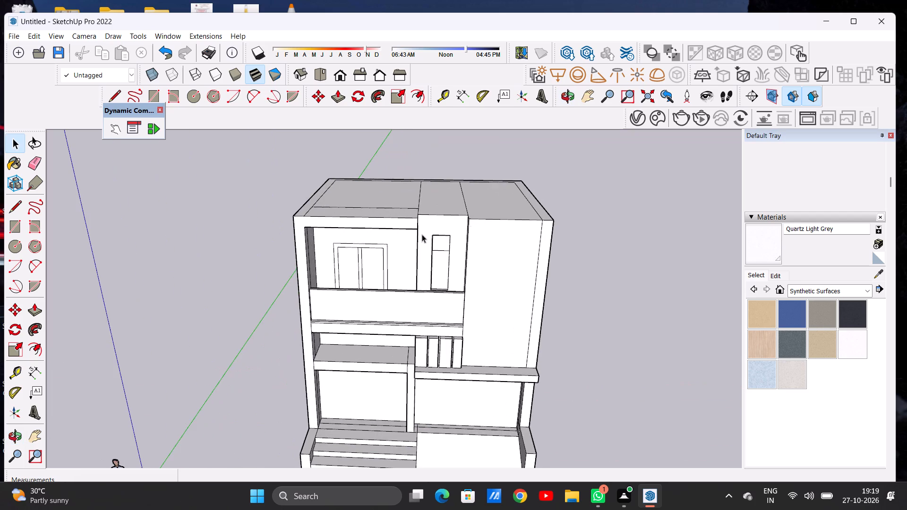
pyautogui.scroll(-8, 419, 236)
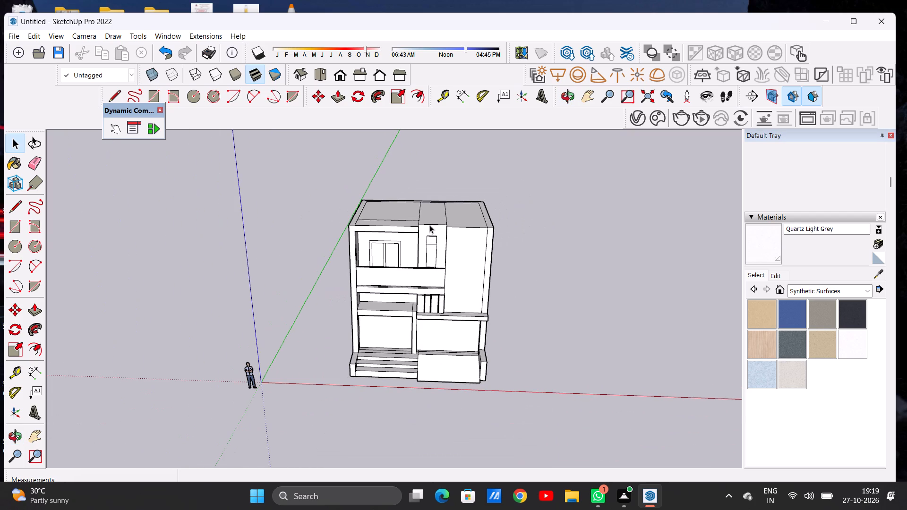
# Push/Pull the roof face of the full-height tower up about 8' 10 1/4".
pyautogui.scroll(3, 429, 222)
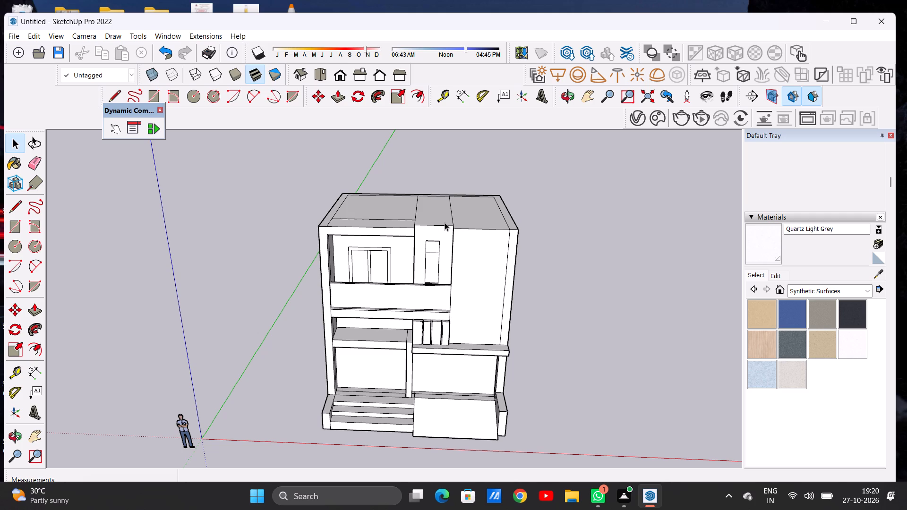
pyautogui.press('p')
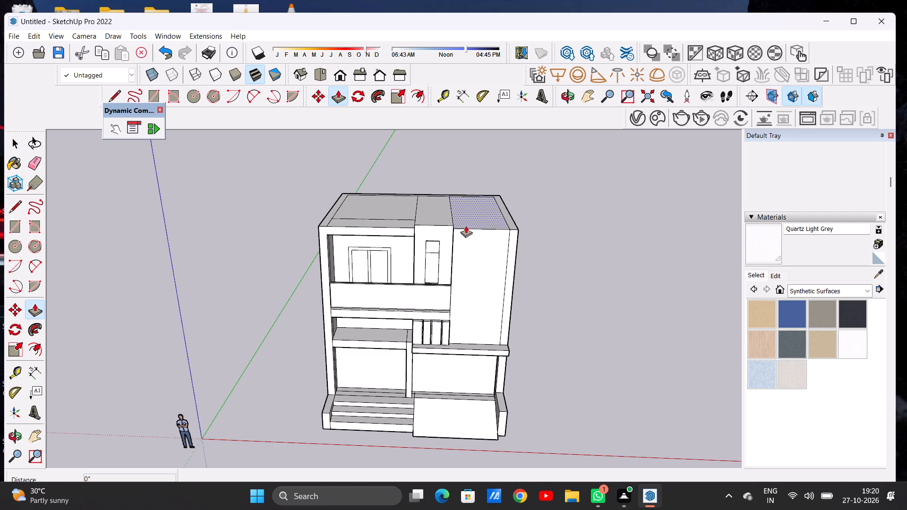
pyautogui.click(489, 221)
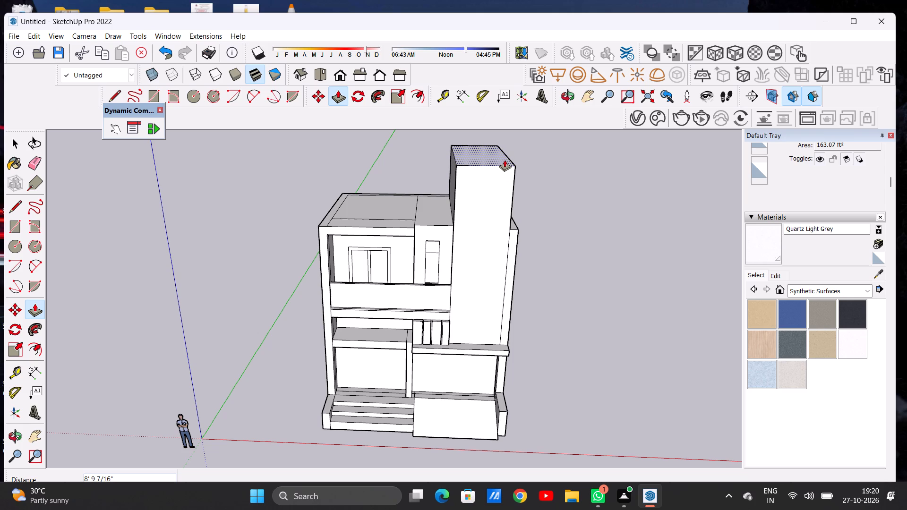
pyautogui.click(505, 160)
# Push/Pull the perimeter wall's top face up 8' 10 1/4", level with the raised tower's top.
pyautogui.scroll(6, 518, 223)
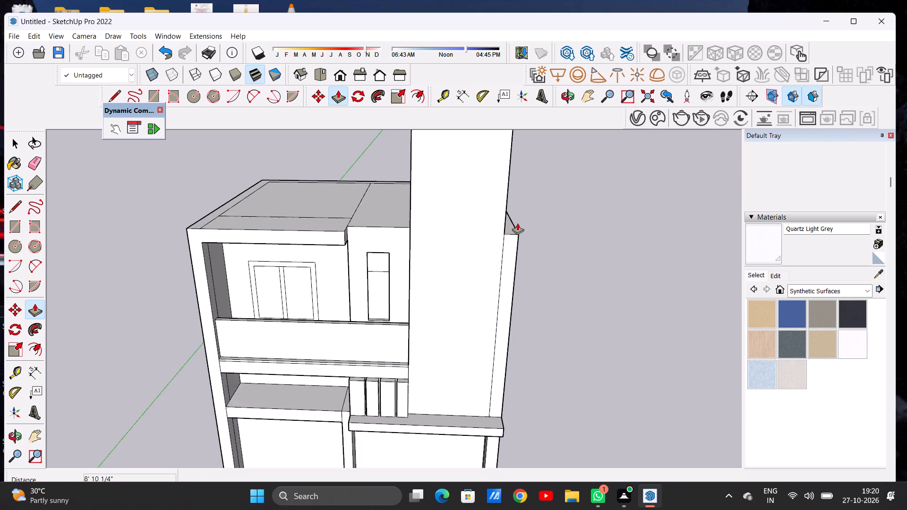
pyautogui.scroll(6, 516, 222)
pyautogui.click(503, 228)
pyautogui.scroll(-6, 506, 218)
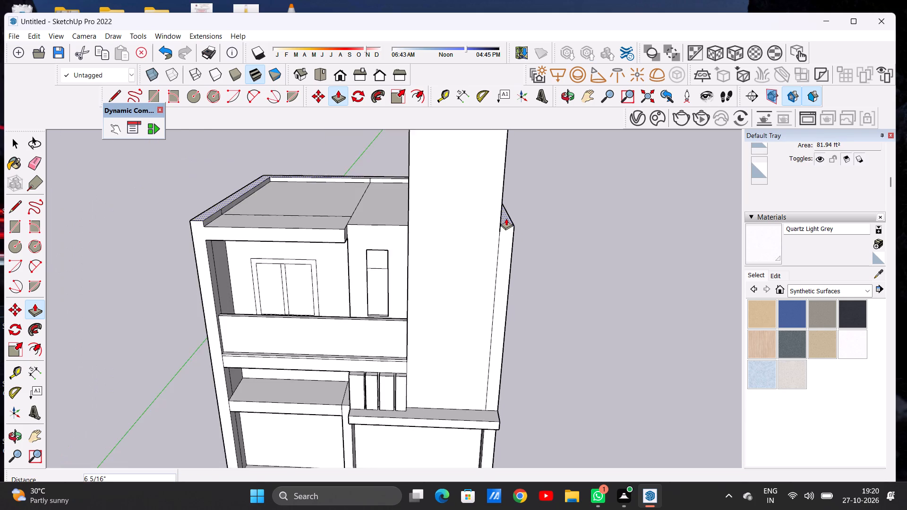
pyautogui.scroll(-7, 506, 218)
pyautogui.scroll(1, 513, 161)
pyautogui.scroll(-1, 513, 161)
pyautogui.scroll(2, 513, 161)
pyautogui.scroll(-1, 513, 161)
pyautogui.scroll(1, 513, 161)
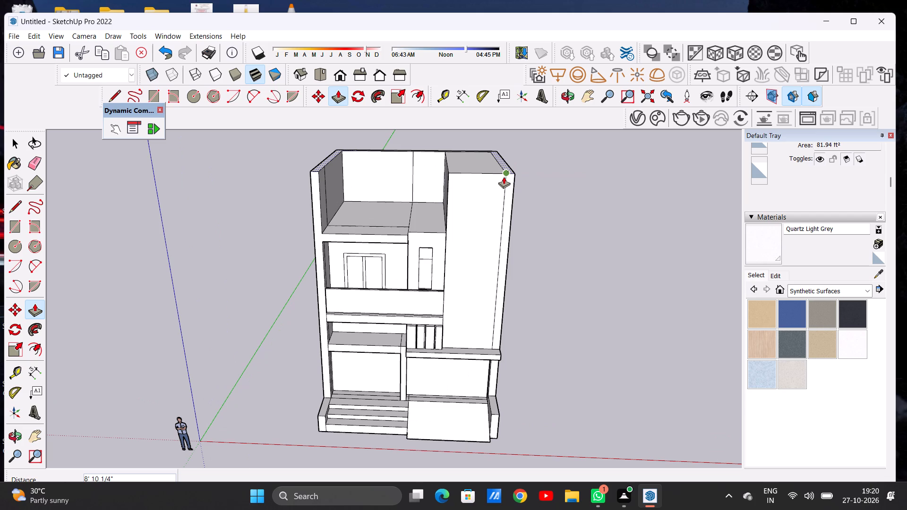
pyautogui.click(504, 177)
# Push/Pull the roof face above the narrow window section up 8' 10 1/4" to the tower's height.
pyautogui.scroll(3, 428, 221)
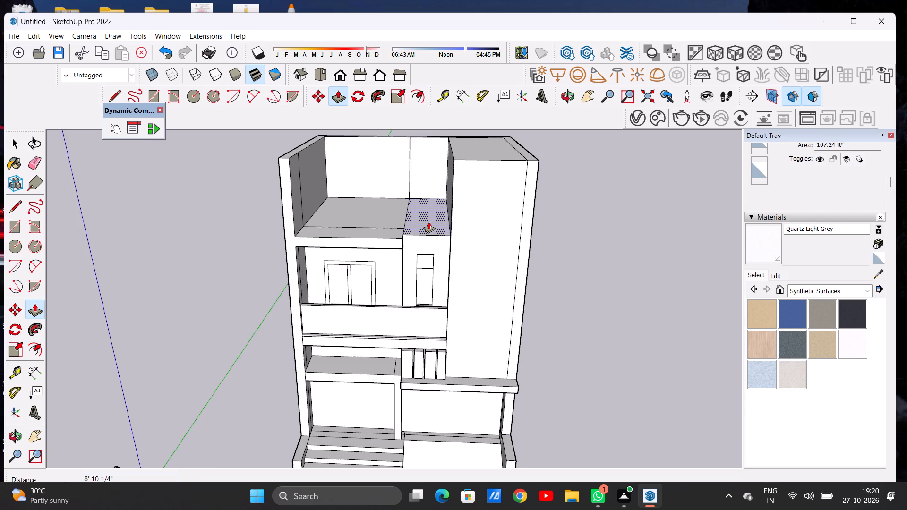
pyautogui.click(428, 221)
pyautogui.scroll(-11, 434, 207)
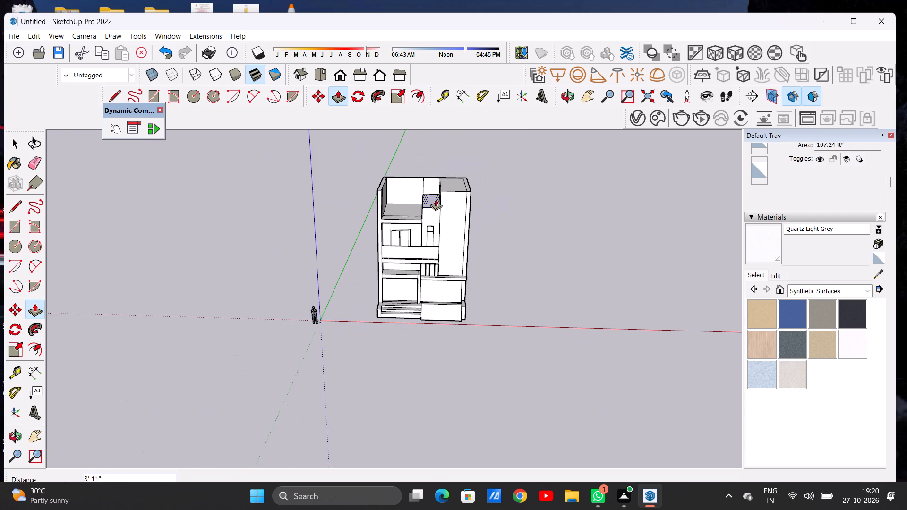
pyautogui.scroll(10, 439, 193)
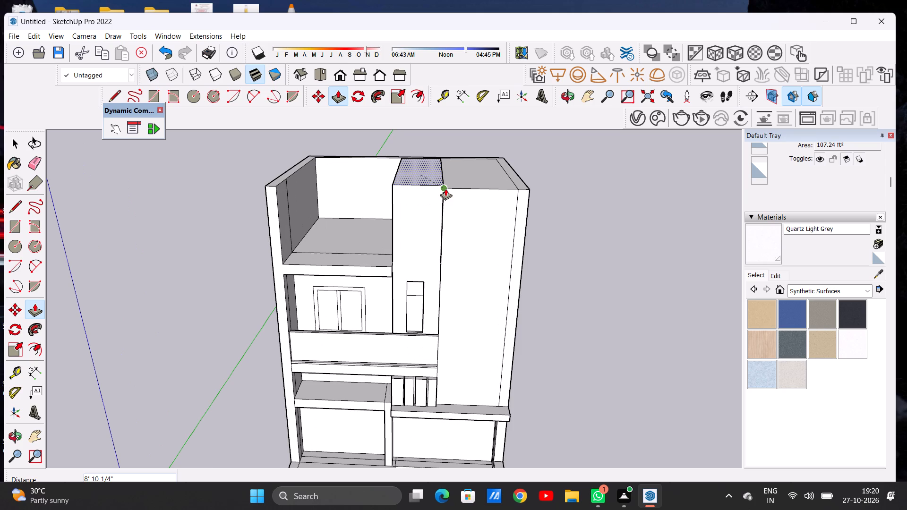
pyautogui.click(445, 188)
# Examine the raised walls and window section from the front, from above and from the sides.
pyautogui.scroll(-5, 445, 207)
pyautogui.moveTo(437, 219); pyautogui.dragTo(394, 192, button='middle')
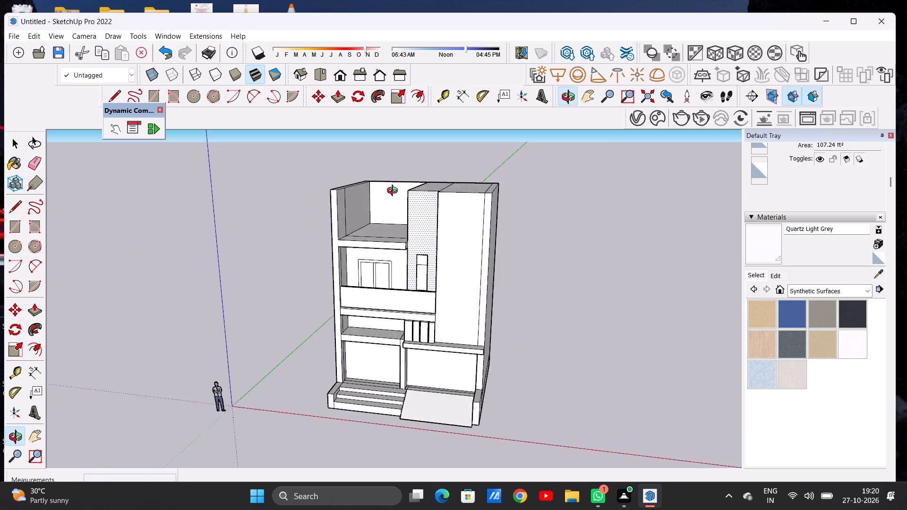
pyautogui.moveTo(394, 192); pyautogui.dragTo(353, 251, button='middle')
pyautogui.scroll(13, 416, 222)
pyautogui.moveTo(398, 215); pyautogui.dragTo(460, 202, button='middle')
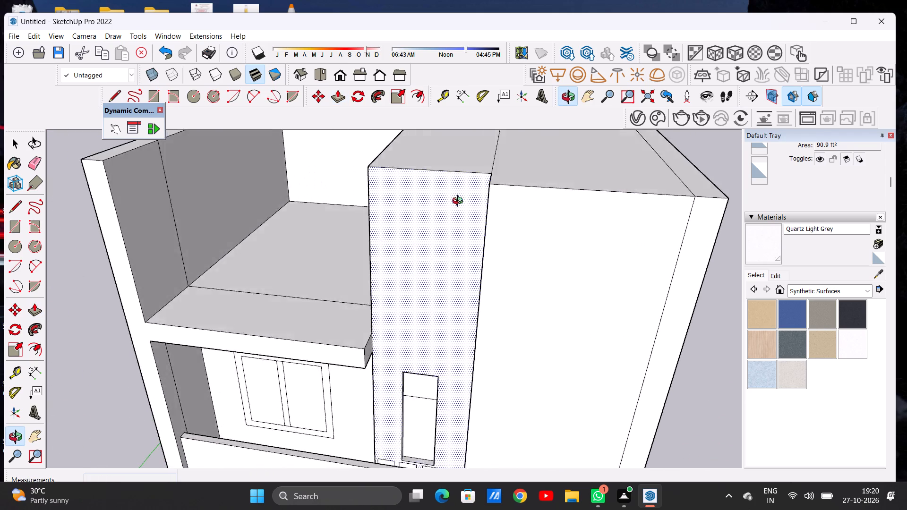
pyautogui.moveTo(460, 202); pyautogui.dragTo(493, 200, button='middle')
pyautogui.scroll(-11, 467, 231)
pyautogui.moveTo(468, 240); pyautogui.dragTo(538, 212, button='middle')
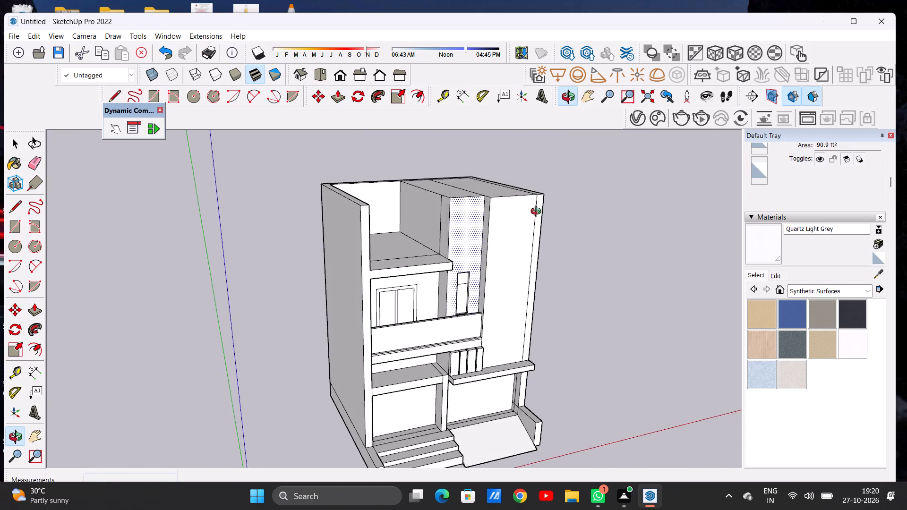
pyautogui.moveTo(538, 212); pyautogui.dragTo(446, 248, button='middle')
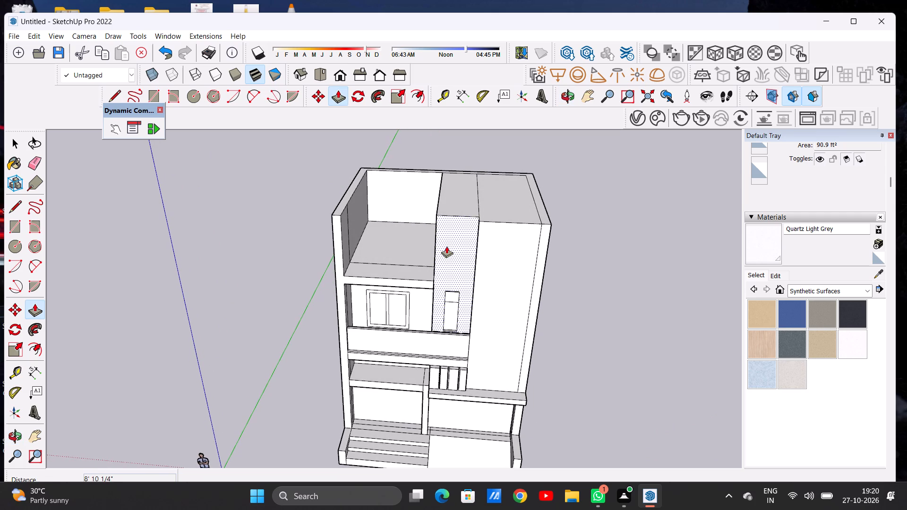
pyautogui.press('space')
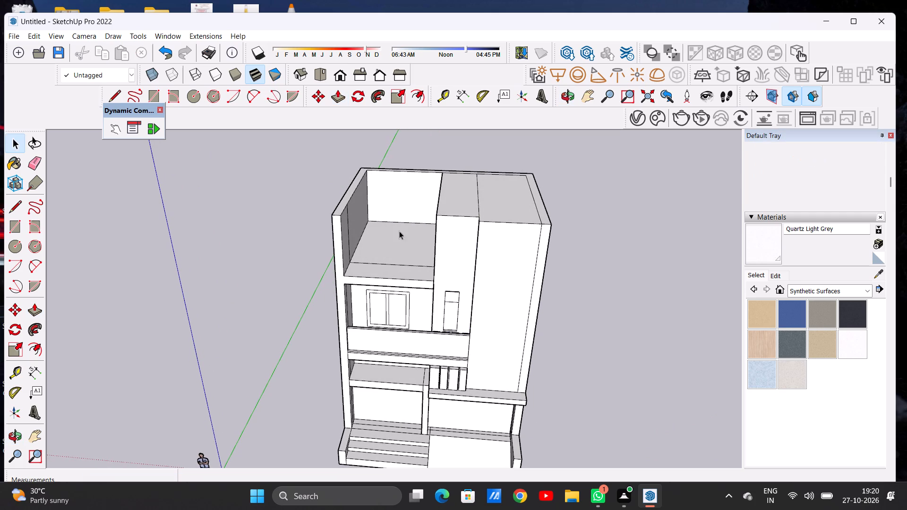
pyautogui.scroll(-7, 400, 211)
pyautogui.moveTo(385, 228); pyautogui.dragTo(418, 182, button='middle')
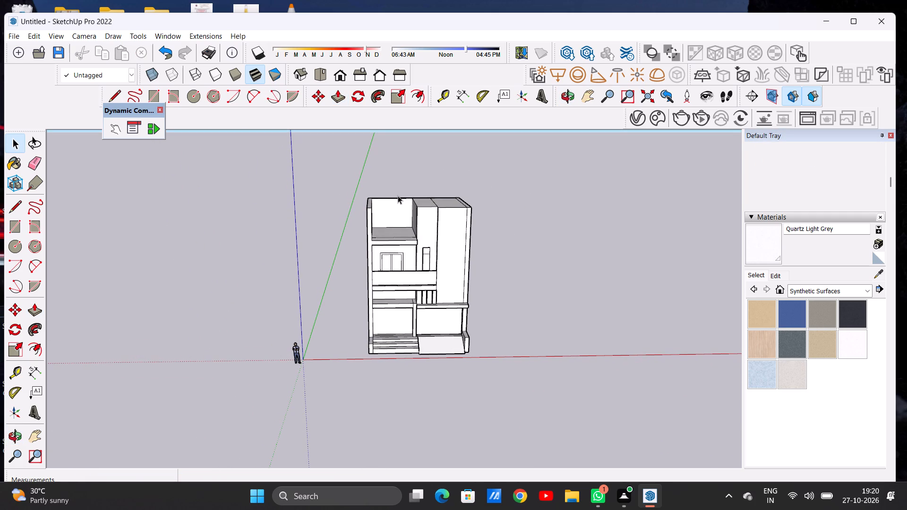
pyautogui.scroll(-3, 357, 196)
pyautogui.moveTo(376, 203); pyautogui.dragTo(371, 220, button='middle')
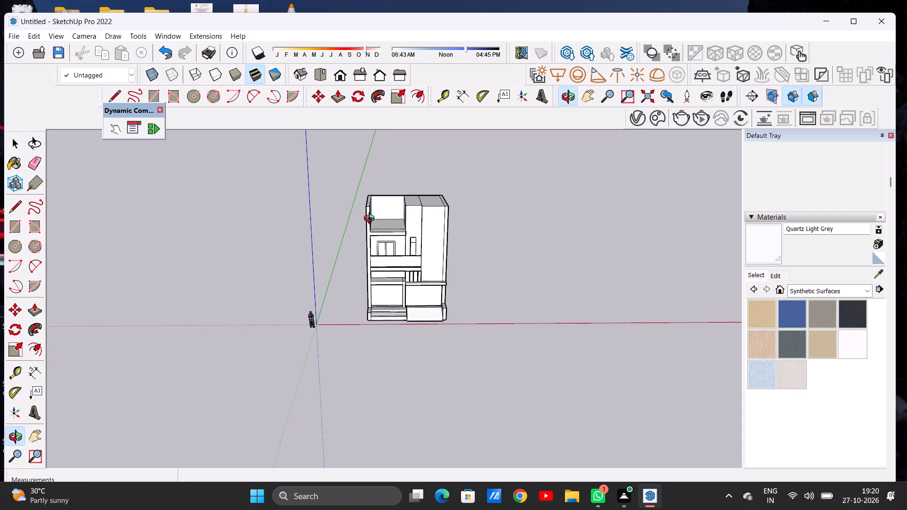
pyautogui.moveTo(371, 220); pyautogui.dragTo(371, 221, button='middle')
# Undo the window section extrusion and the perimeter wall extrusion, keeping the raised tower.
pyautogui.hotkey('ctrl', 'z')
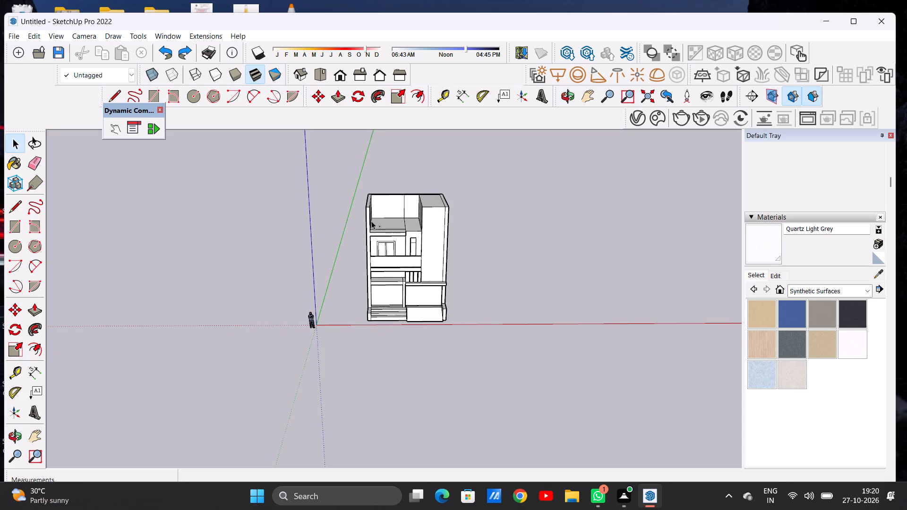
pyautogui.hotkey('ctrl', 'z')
# Push/Pull the roof face above the narrow window section up 8' 10 1/4", level with the tower's top.
pyautogui.scroll(6, 413, 204)
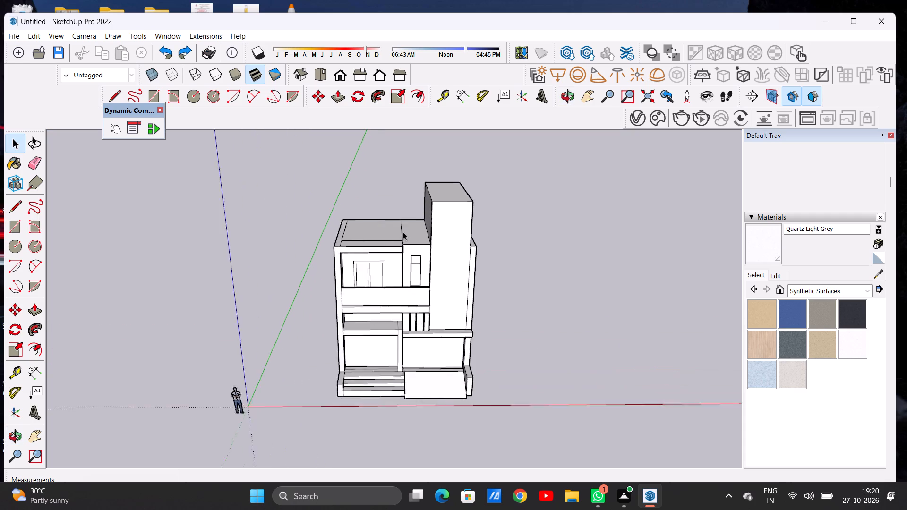
pyautogui.scroll(2, 403, 232)
pyautogui.press('p')
pyautogui.scroll(4, 419, 232)
pyautogui.click(419, 234)
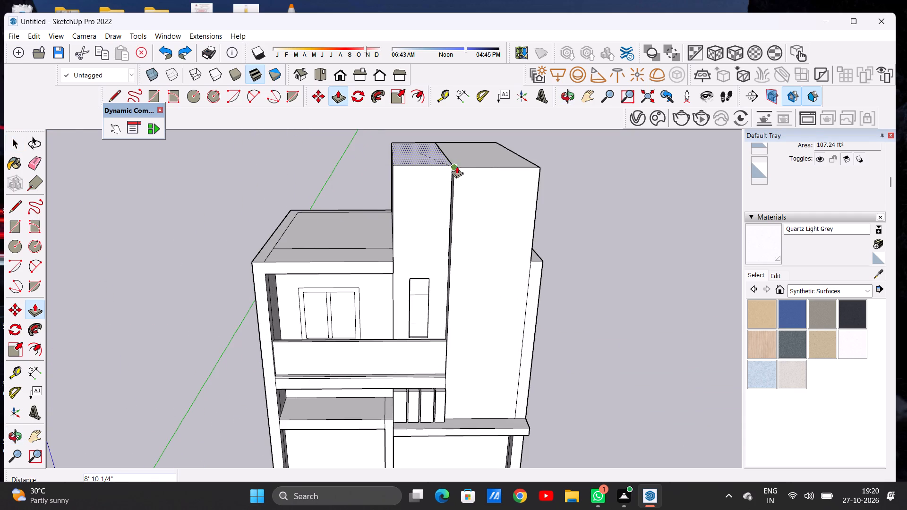
pyautogui.click(454, 169)
pyautogui.press('space')
# Examine the raised tower and window section from the front and from above.
pyautogui.scroll(-6, 425, 224)
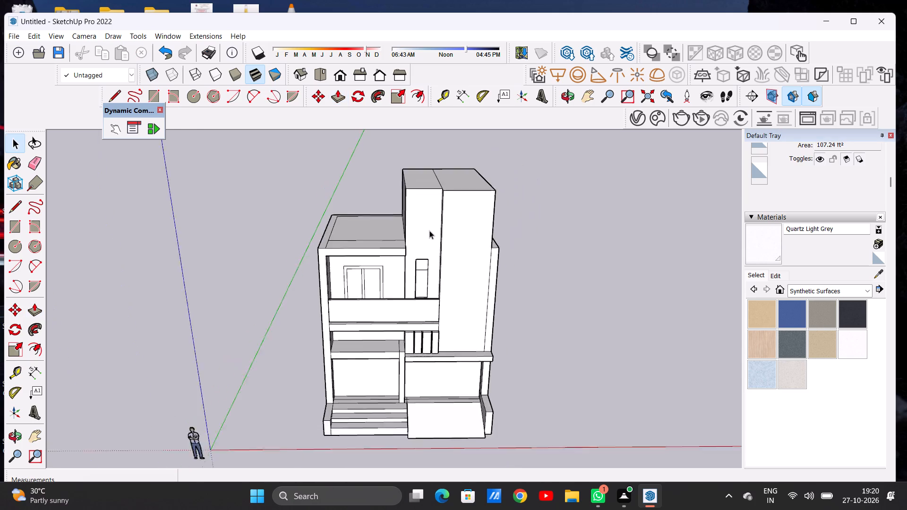
pyautogui.scroll(-2, 428, 222)
pyautogui.moveTo(419, 233); pyautogui.dragTo(427, 286, button='middle')
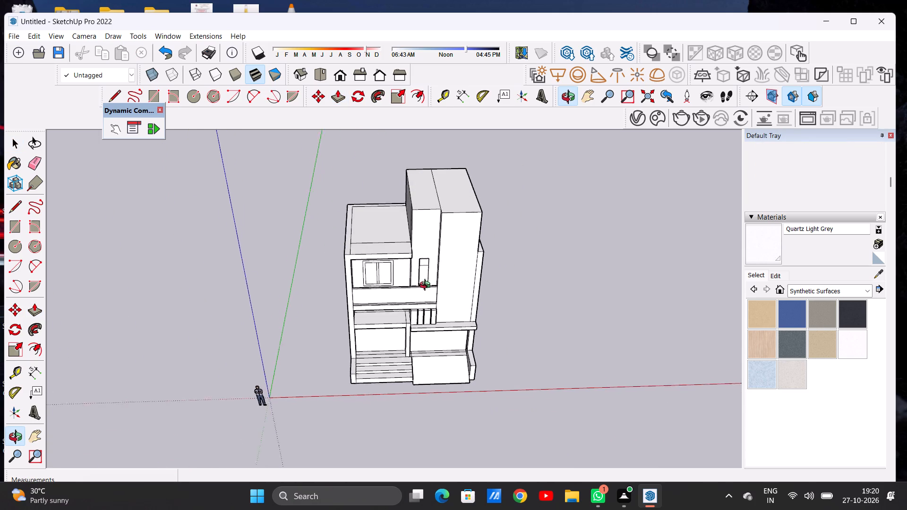
pyautogui.moveTo(427, 286); pyautogui.dragTo(452, 275, button='middle')
pyautogui.scroll(2, 374, 234)
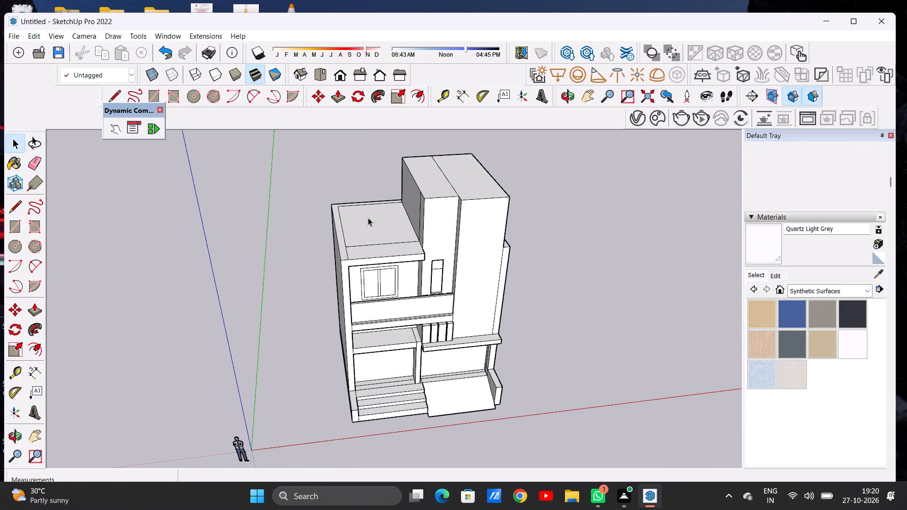
pyautogui.moveTo(407, 219); pyautogui.dragTo(329, 181, button='middle')
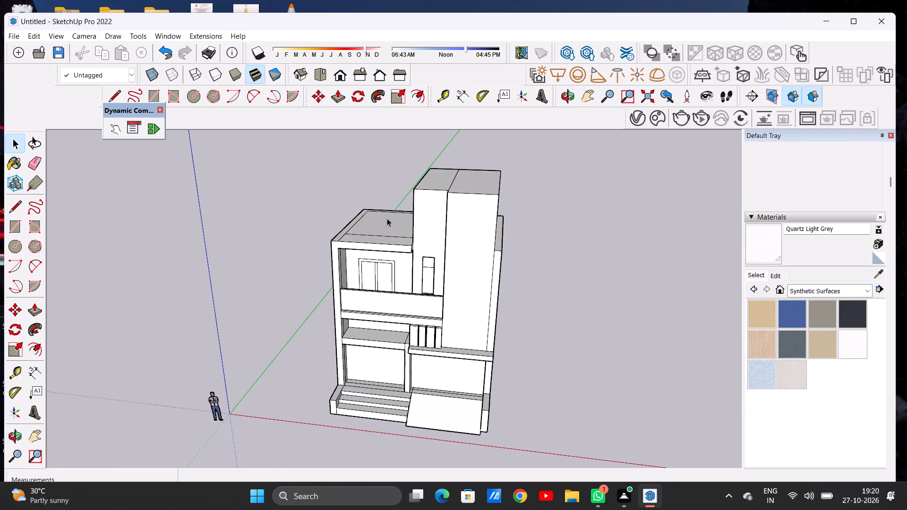
pyautogui.scroll(-5, 384, 214)
# Draw a line about 1' 2" long across the rear wall's top, from the raised window section's rear corner to the outer edge.
pyautogui.moveTo(478, 212); pyautogui.dragTo(285, 251, button='middle')
pyautogui.scroll(5, 453, 249)
pyautogui.moveTo(488, 254); pyautogui.dragTo(412, 258, button='middle')
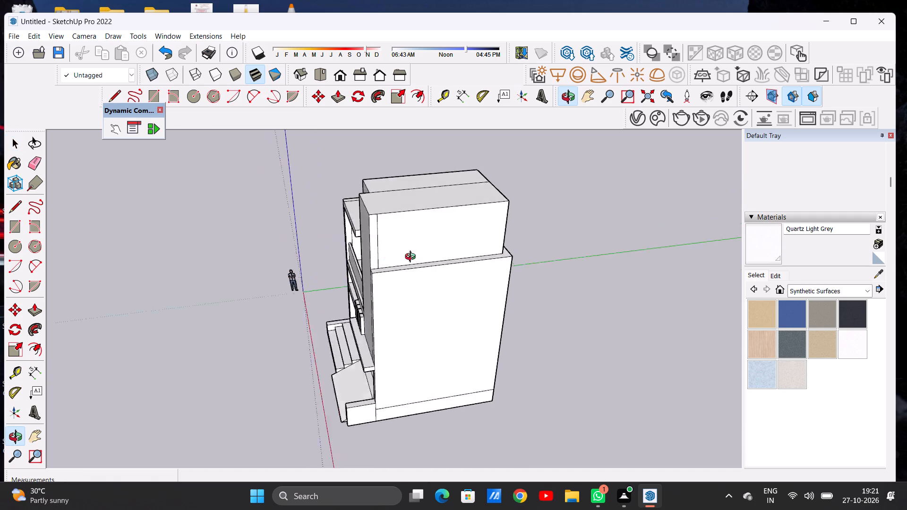
pyautogui.moveTo(412, 258); pyautogui.dragTo(369, 290, button='middle')
pyautogui.moveTo(489, 276); pyautogui.dragTo(303, 258, button='middle')
pyautogui.moveTo(443, 264); pyautogui.dragTo(370, 282, button='middle')
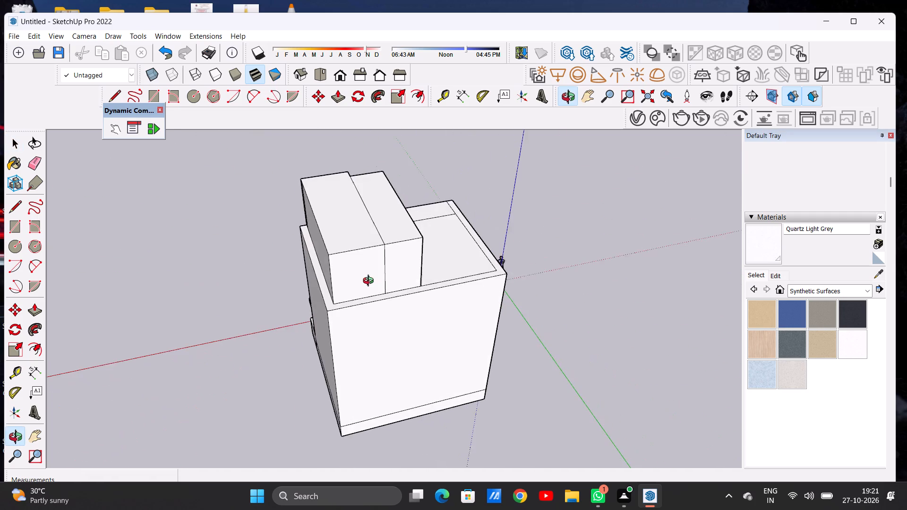
pyautogui.moveTo(370, 282); pyautogui.dragTo(371, 283, button='middle')
pyautogui.scroll(9, 428, 290)
pyautogui.press('l')
pyautogui.scroll(3, 415, 282)
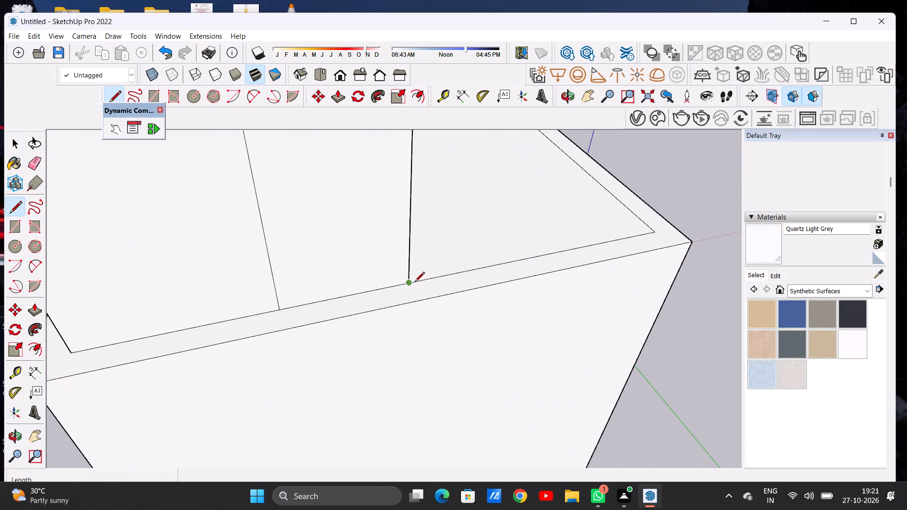
pyautogui.click(410, 283)
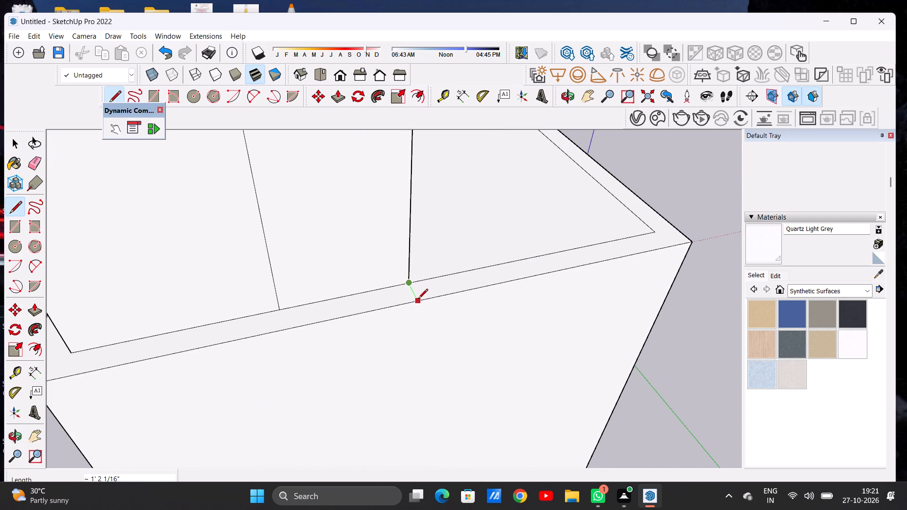
pyautogui.click(418, 299)
pyautogui.press('space')
# Push/Pull the side and rear wall tops around the tower and window section up 8' 10 1/4", level with the tower's top.
pyautogui.scroll(-14, 463, 241)
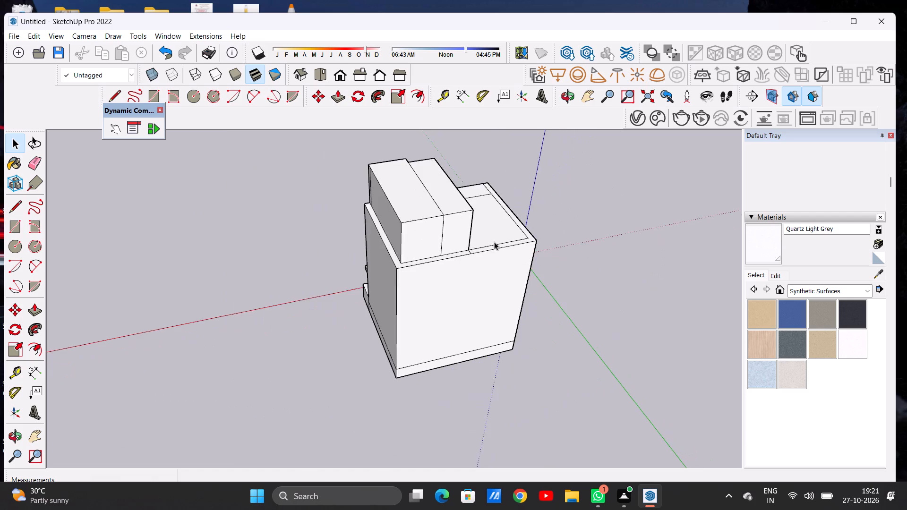
pyautogui.scroll(-8, 494, 242)
pyautogui.moveTo(373, 252); pyautogui.dragTo(532, 220, button='middle')
pyautogui.moveTo(332, 218); pyautogui.dragTo(565, 210, button='middle')
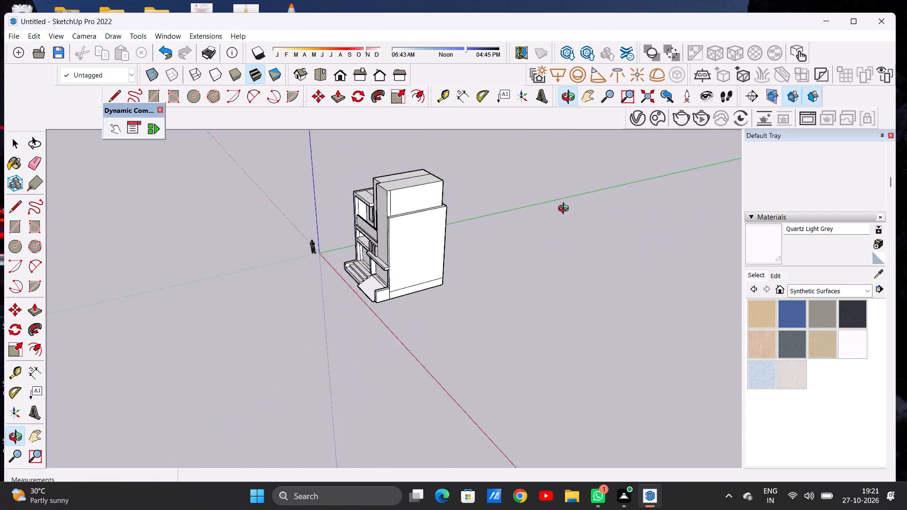
pyautogui.moveTo(565, 210); pyautogui.dragTo(617, 206, button='middle')
pyautogui.moveTo(337, 217); pyautogui.dragTo(477, 227, button='middle')
pyautogui.scroll(7, 418, 213)
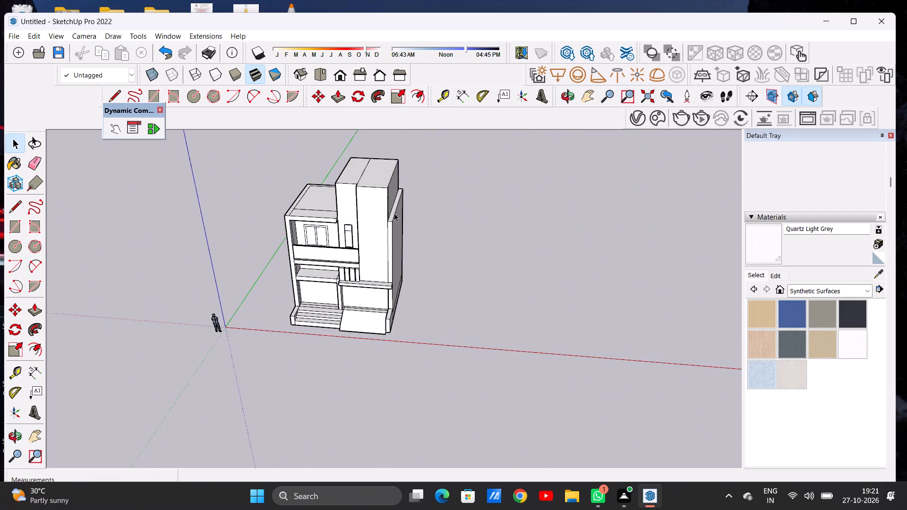
pyautogui.scroll(3, 394, 213)
pyautogui.press('p')
pyautogui.scroll(5, 384, 215)
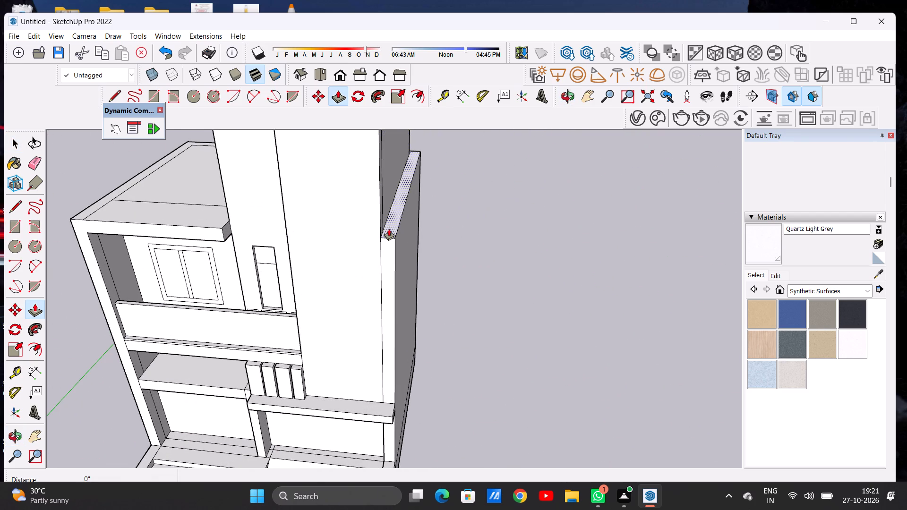
pyautogui.click(389, 229)
pyautogui.scroll(-15, 393, 212)
pyautogui.scroll(9, 393, 193)
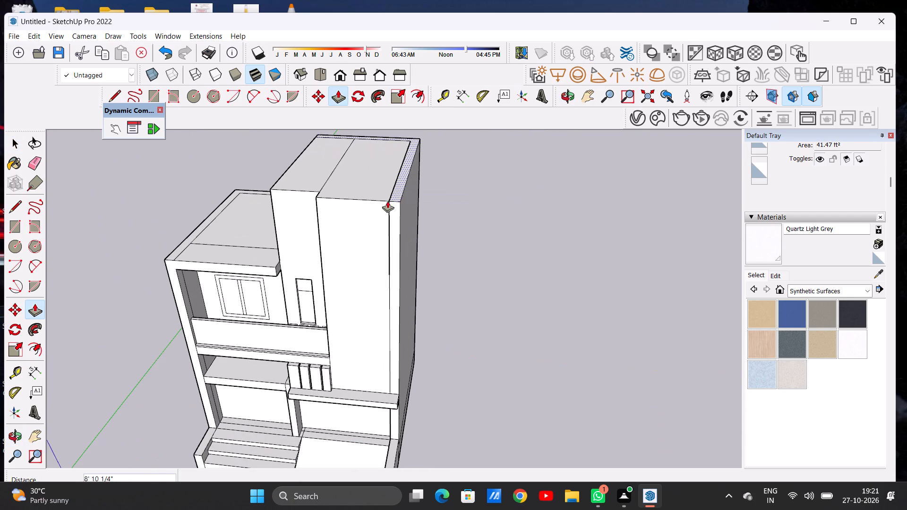
pyautogui.click(389, 199)
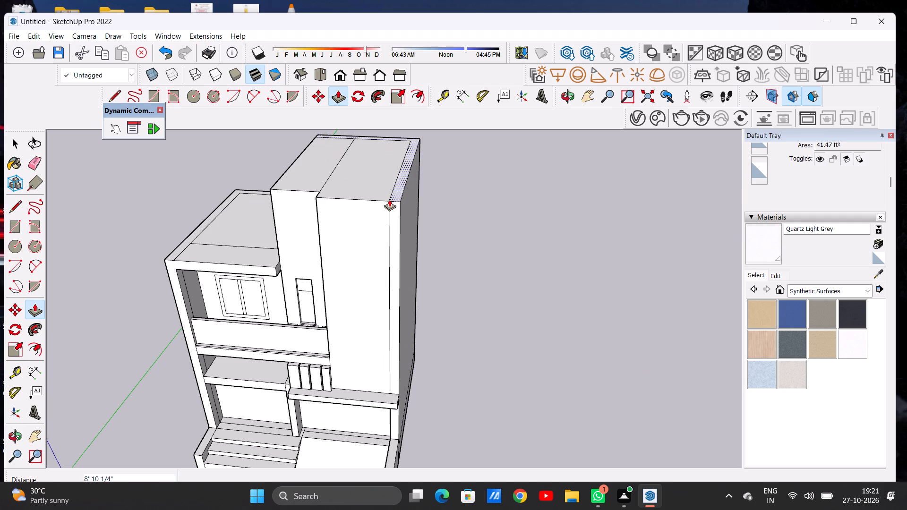
pyautogui.press('space')
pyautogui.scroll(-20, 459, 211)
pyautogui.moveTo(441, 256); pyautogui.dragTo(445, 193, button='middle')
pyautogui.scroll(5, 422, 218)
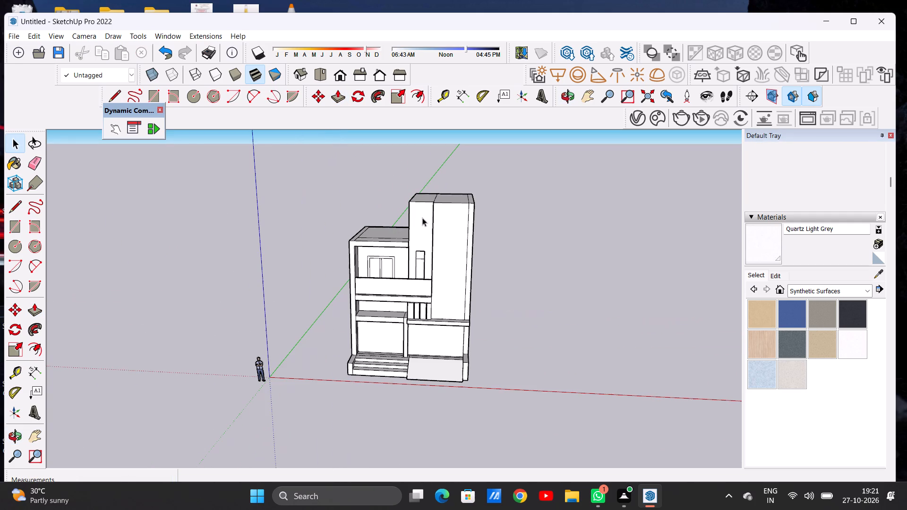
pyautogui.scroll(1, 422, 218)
# Examine the building's front facade and the lower roof beside the tower from several angles.
pyautogui.scroll(-19, 443, 231)
pyautogui.scroll(11, 423, 257)
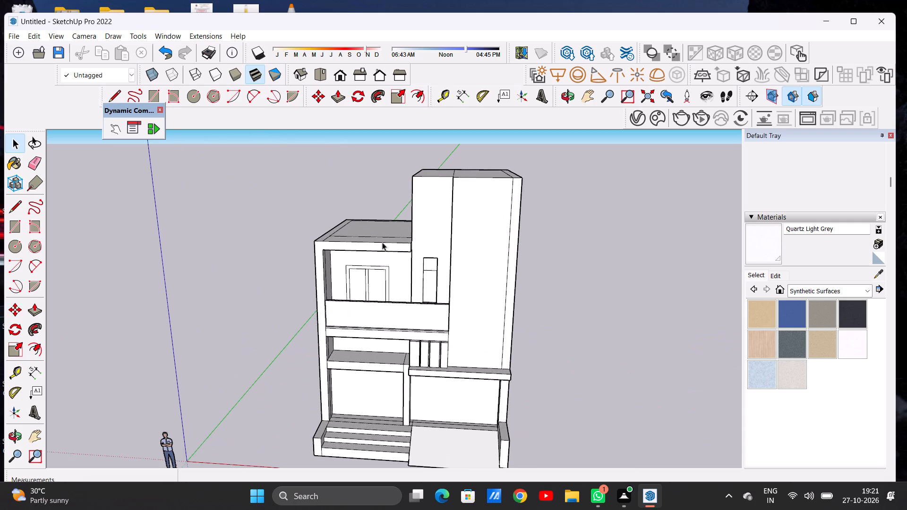
pyautogui.moveTo(362, 250); pyautogui.dragTo(431, 261, button='middle')
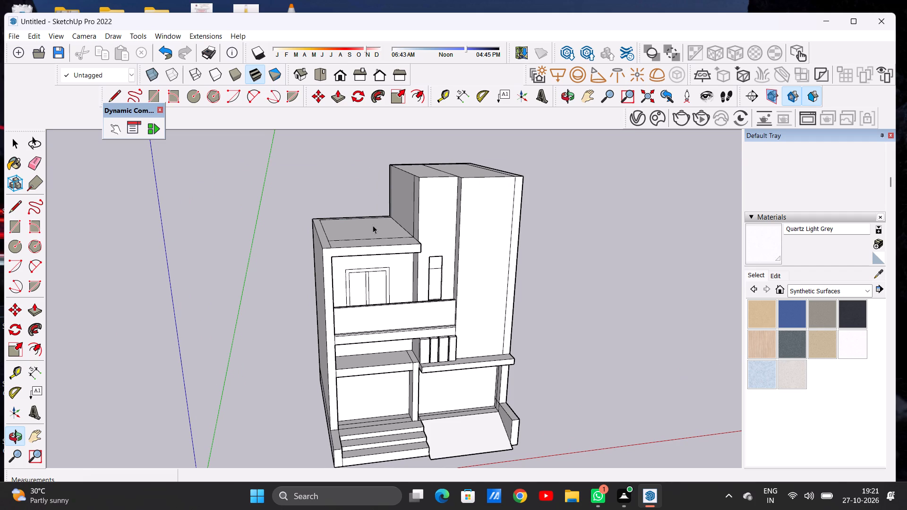
pyautogui.scroll(12, 383, 221)
pyautogui.scroll(-5, 387, 220)
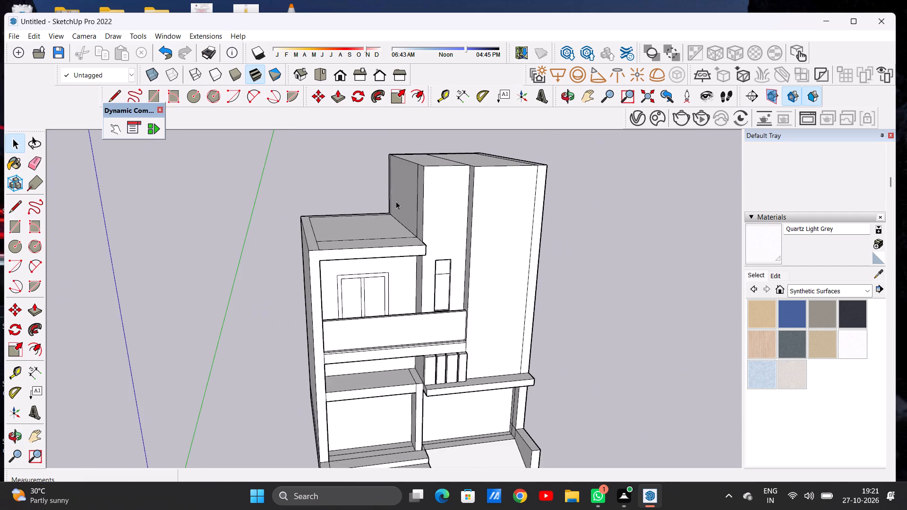
pyautogui.moveTo(396, 189); pyautogui.dragTo(464, 229, button='middle')
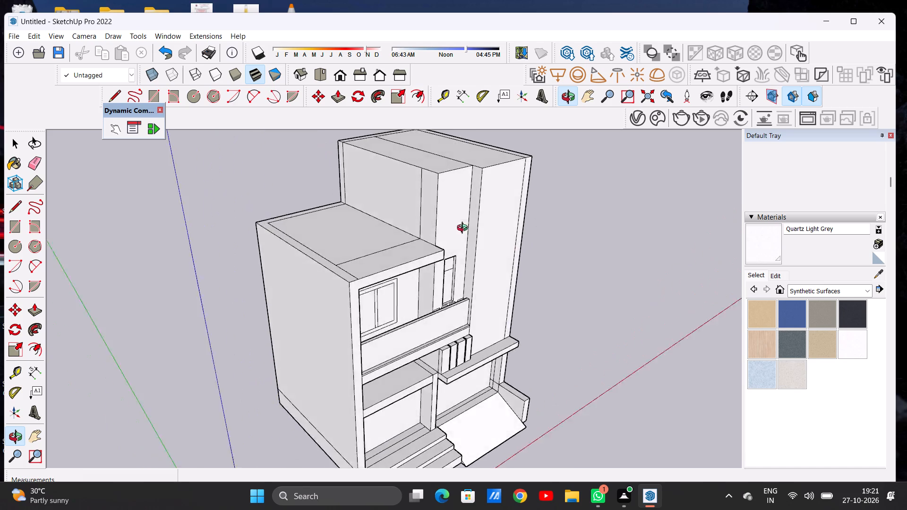
pyautogui.moveTo(464, 229); pyautogui.dragTo(394, 234, button='middle')
pyautogui.scroll(-4, 410, 227)
pyautogui.scroll(4, 390, 259)
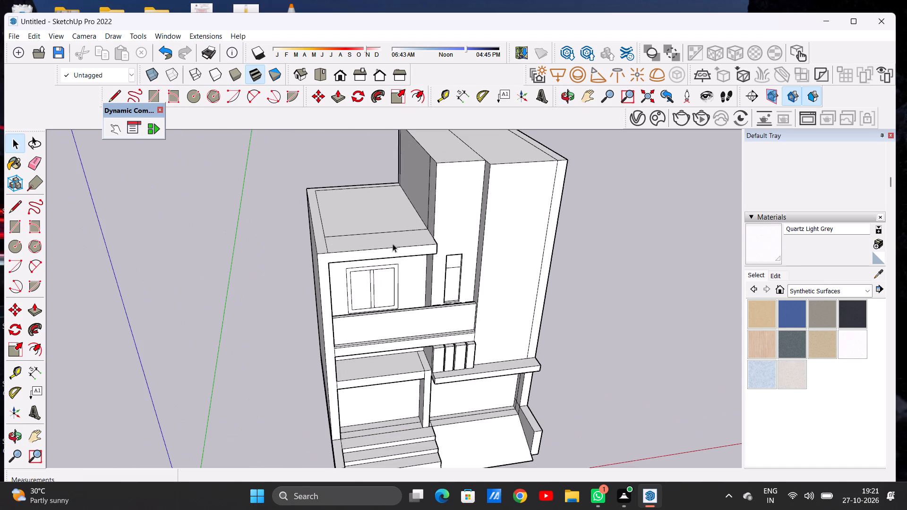
pyautogui.moveTo(385, 237); pyautogui.dragTo(354, 244, button='middle')
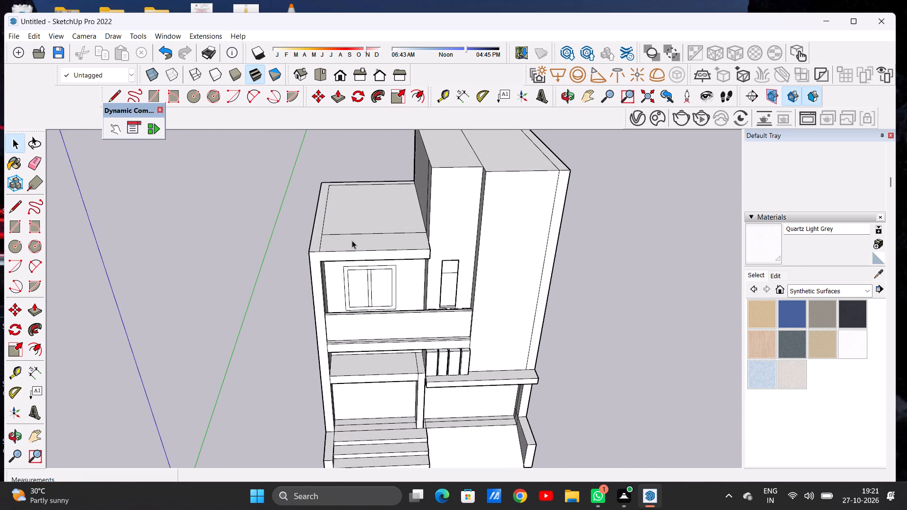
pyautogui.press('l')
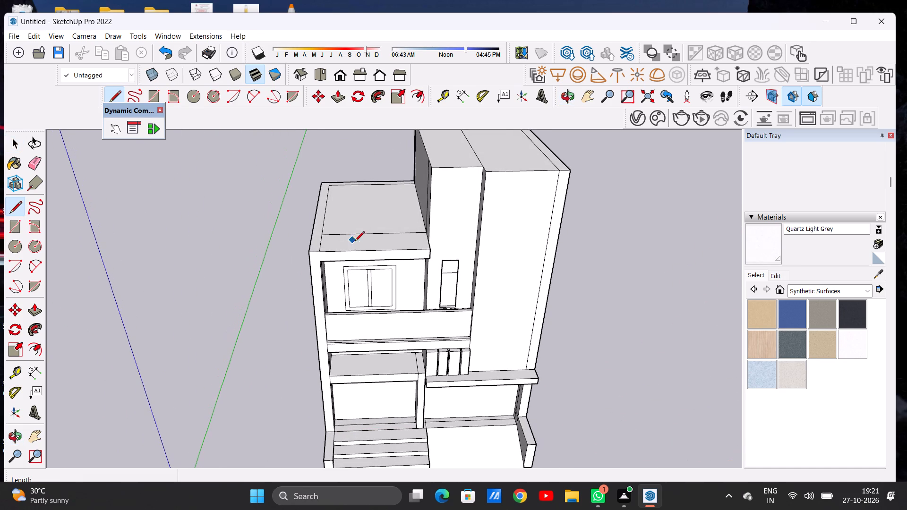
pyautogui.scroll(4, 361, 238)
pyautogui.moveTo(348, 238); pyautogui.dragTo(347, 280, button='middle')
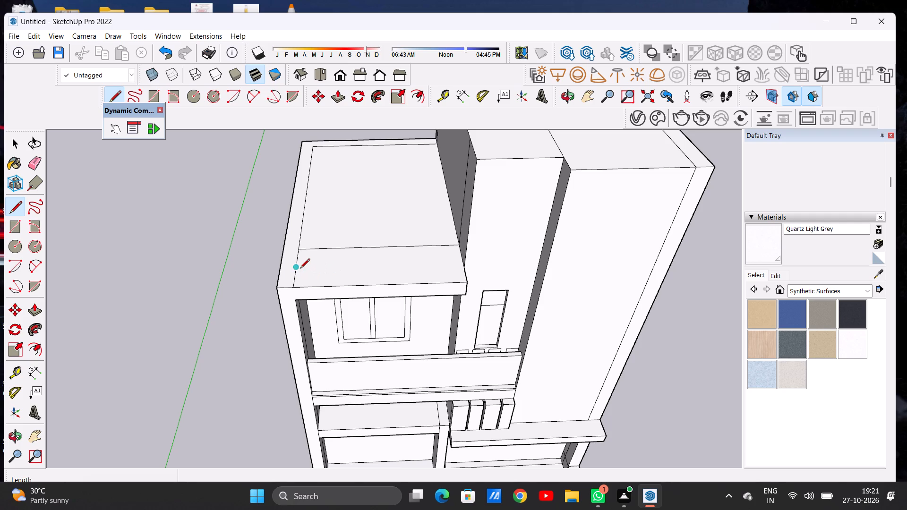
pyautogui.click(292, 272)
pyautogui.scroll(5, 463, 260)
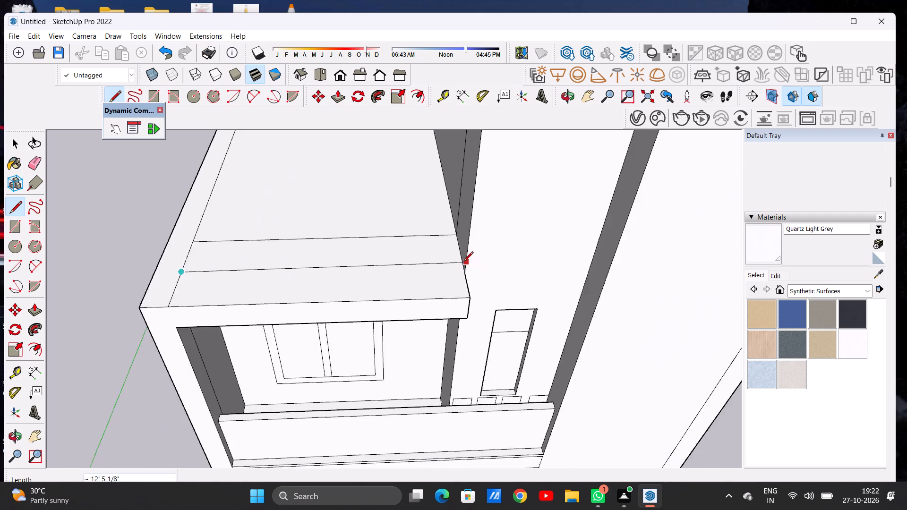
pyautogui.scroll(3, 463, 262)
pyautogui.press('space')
# Draw a line about 12' 4 3/4" long across the lower roof near its front edge, from the window section's corner to the side wall.
pyautogui.write('L')
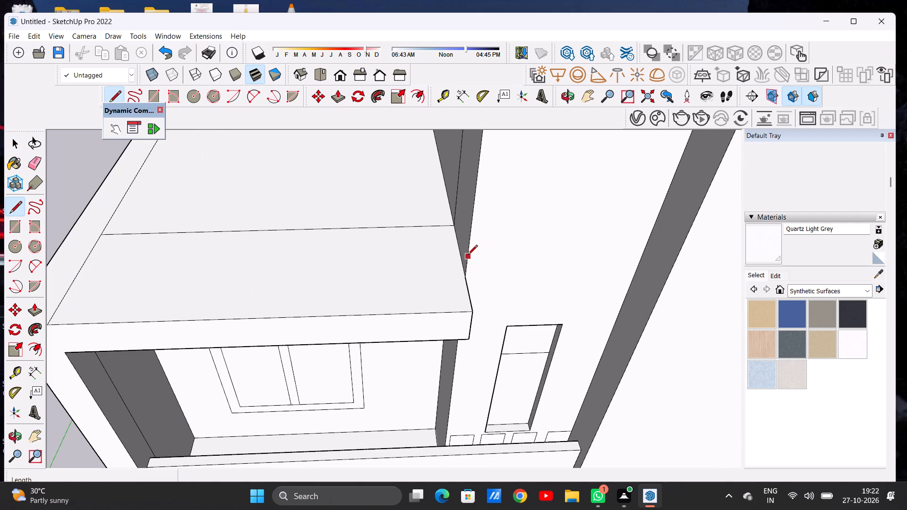
pyautogui.click(467, 276)
pyautogui.scroll(-4, 486, 274)
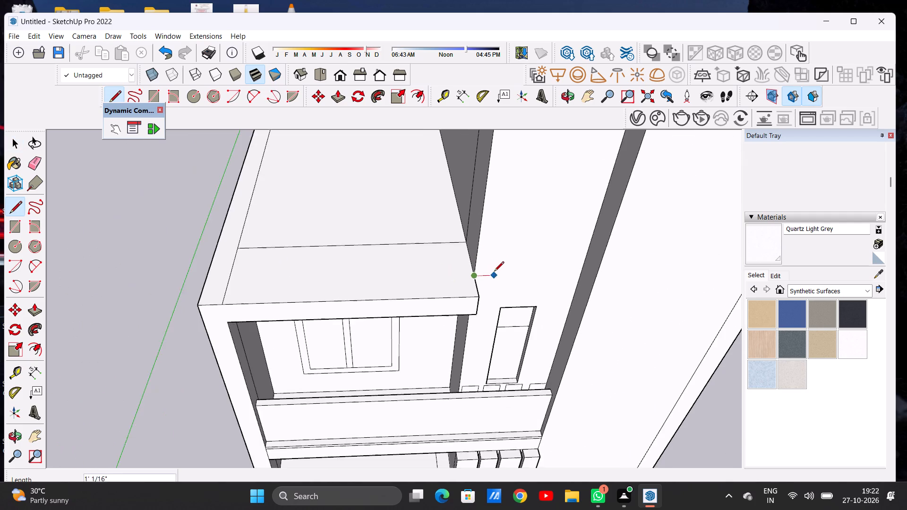
pyautogui.scroll(-7, 494, 272)
pyautogui.scroll(7, 371, 271)
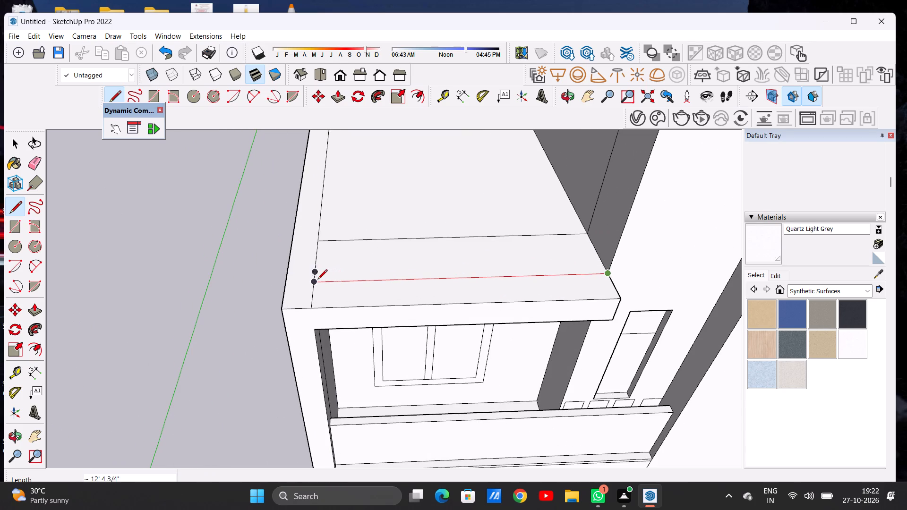
pyautogui.click(317, 281)
pyautogui.press('space')
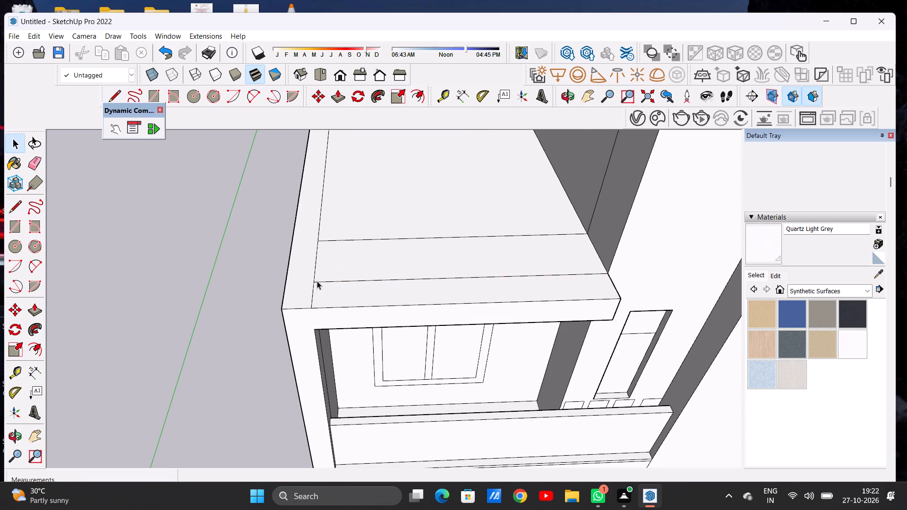
# Push/Pull the side and rear wall tops around the lower roof up about 4' 5" as a parapet.
pyautogui.scroll(-7, 325, 236)
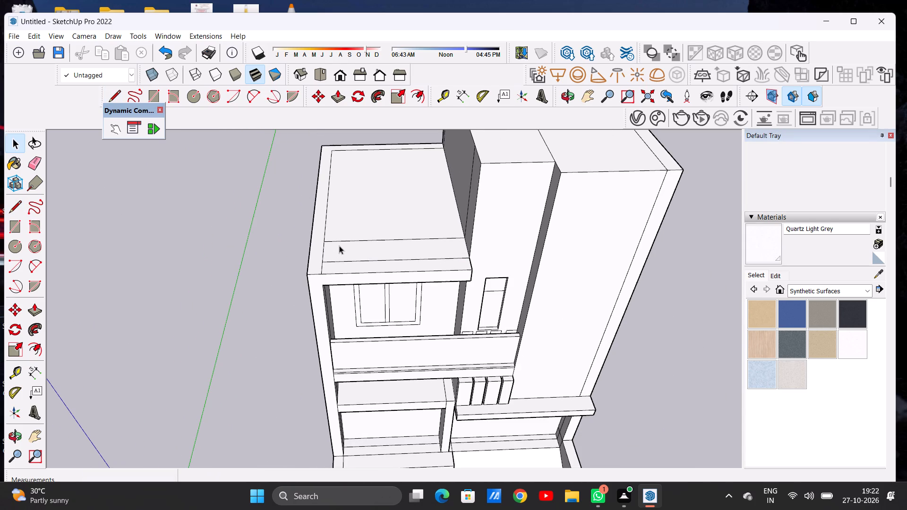
pyautogui.press('p')
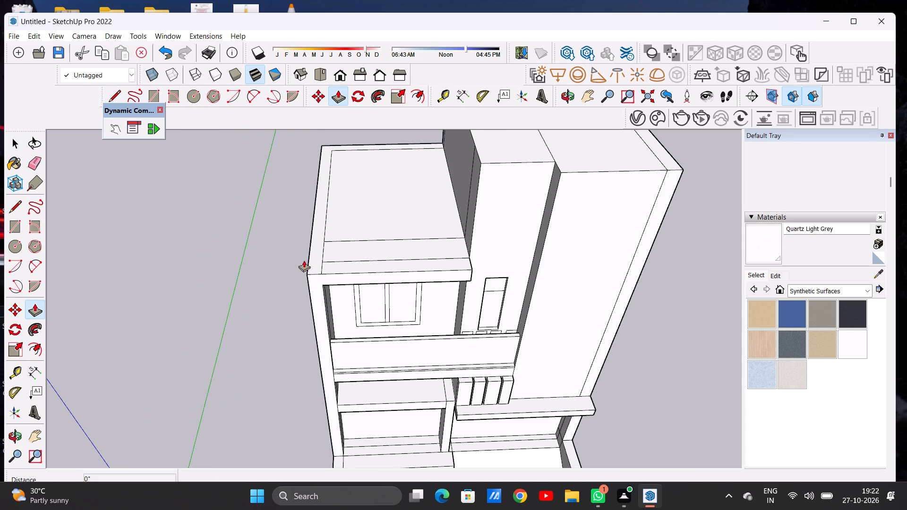
pyautogui.scroll(1, 313, 265)
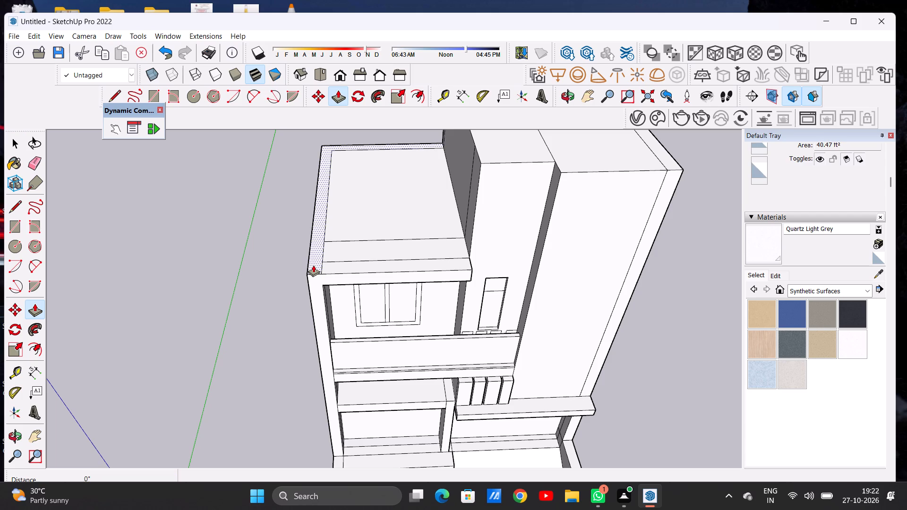
pyautogui.click(313, 265)
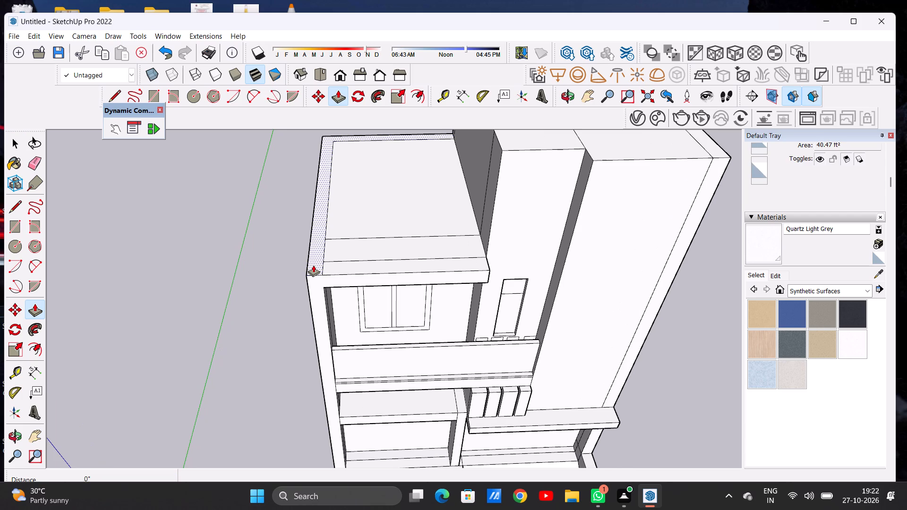
pyautogui.scroll(-7, 317, 260)
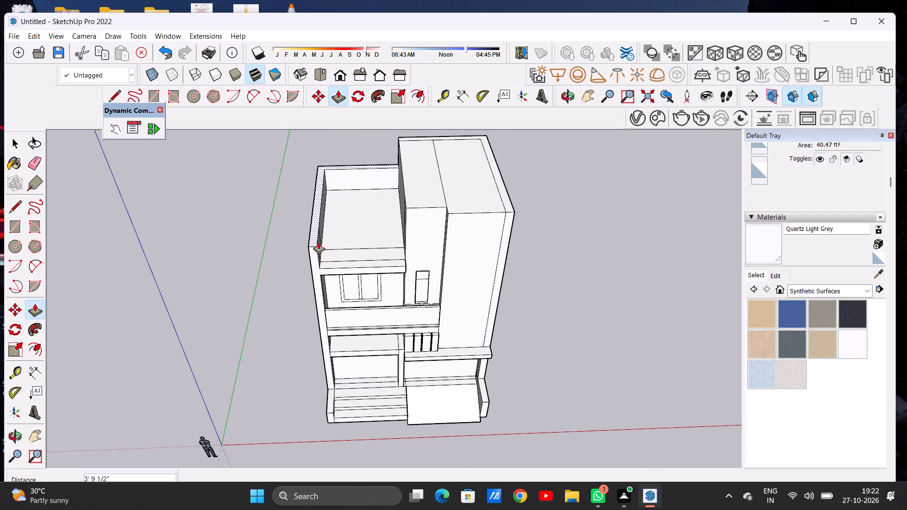
pyautogui.click(317, 238)
pyautogui.press('space')
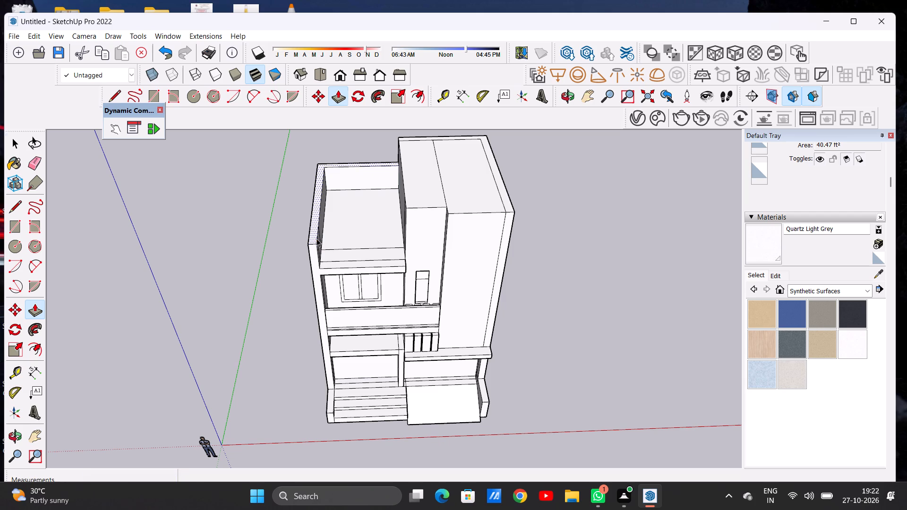
# Draw a parallel line about 12' 4 3/4" long just behind the front roof line, forming a narrow strip across the lower roof.
pyautogui.scroll(3, 326, 243)
pyautogui.scroll(-1, 336, 250)
pyautogui.scroll(1, 336, 250)
pyautogui.moveTo(342, 241); pyautogui.dragTo(331, 285, button='middle')
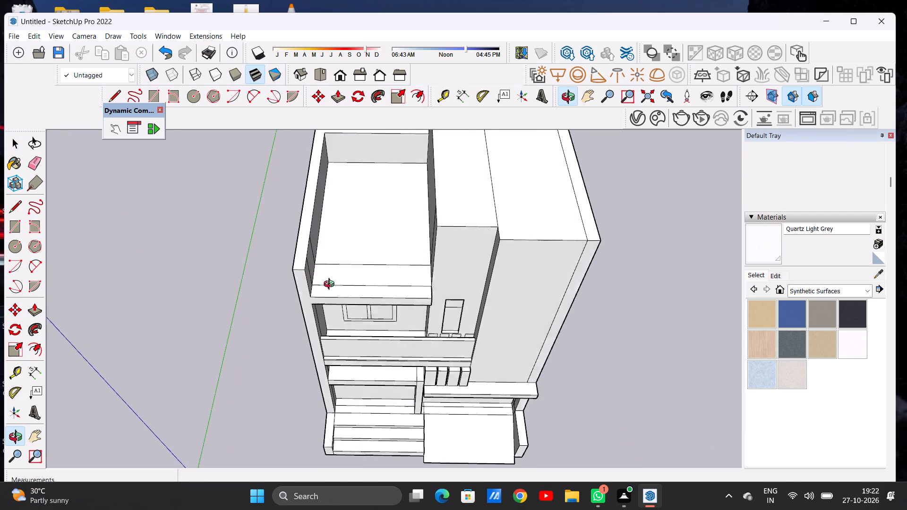
pyautogui.moveTo(331, 285); pyautogui.dragTo(332, 288, button='middle')
pyautogui.scroll(3, 351, 301)
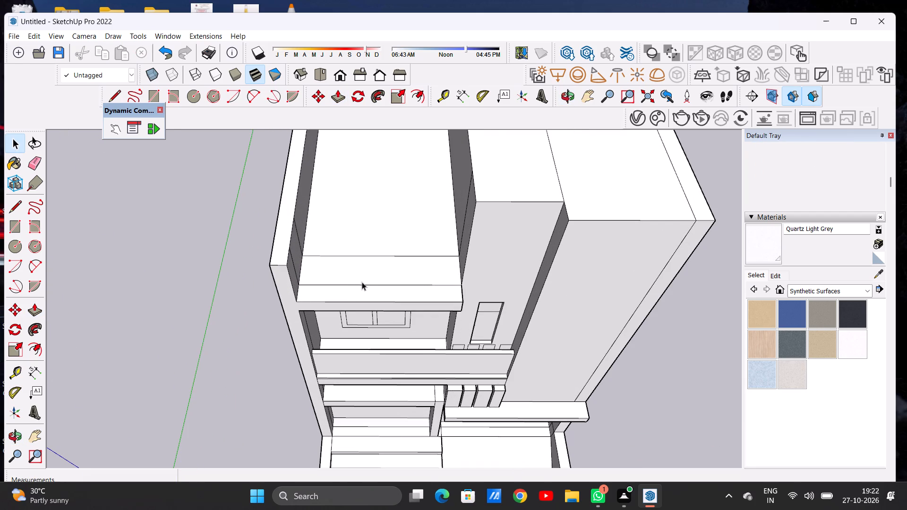
pyautogui.scroll(-5, 367, 270)
pyautogui.moveTo(421, 276); pyautogui.dragTo(417, 185, button='middle')
pyautogui.scroll(4, 430, 232)
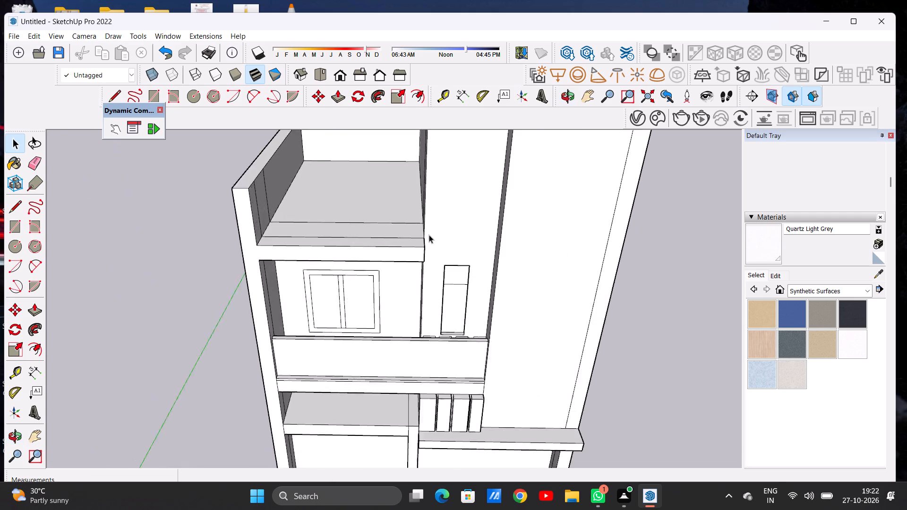
pyautogui.scroll(2, 429, 235)
pyautogui.moveTo(395, 223); pyautogui.dragTo(401, 281, button='middle')
pyautogui.press('l')
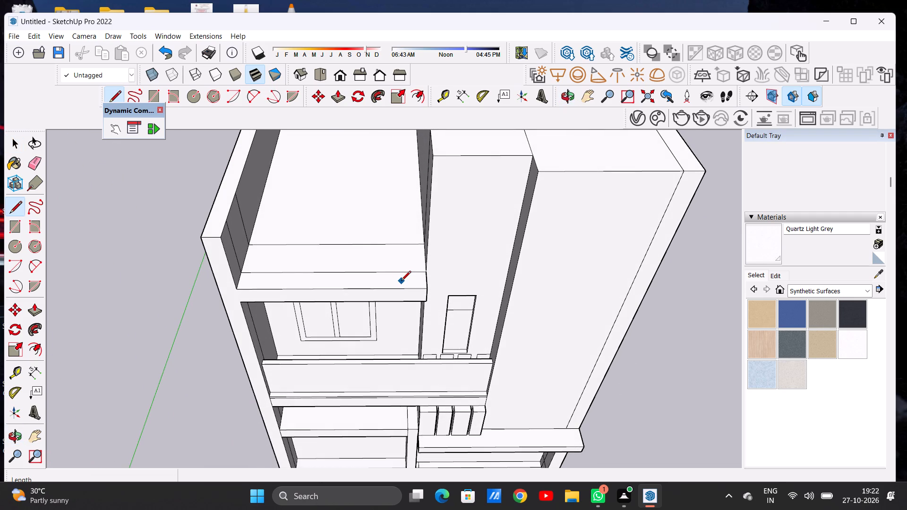
pyautogui.scroll(-5, 411, 263)
pyautogui.moveTo(380, 265); pyautogui.dragTo(376, 296, button='middle')
pyautogui.scroll(7, 348, 285)
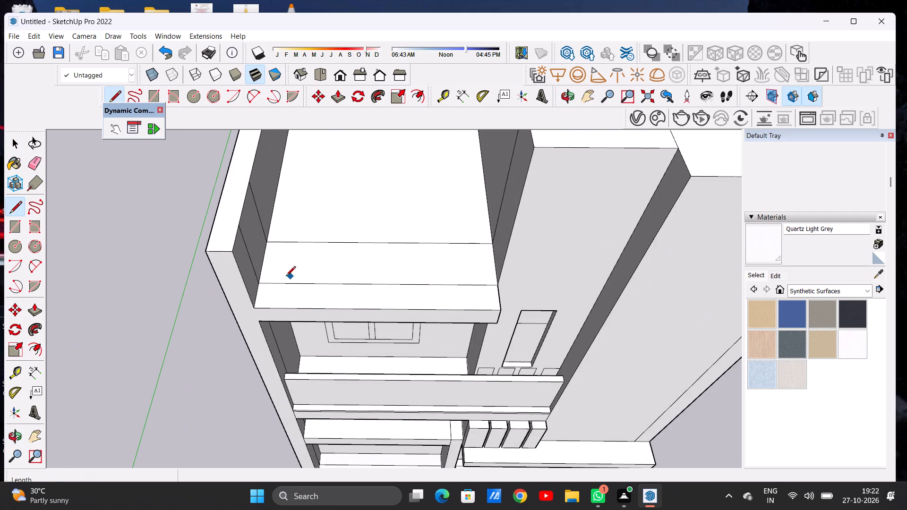
pyautogui.scroll(3, 272, 275)
pyautogui.click(258, 270)
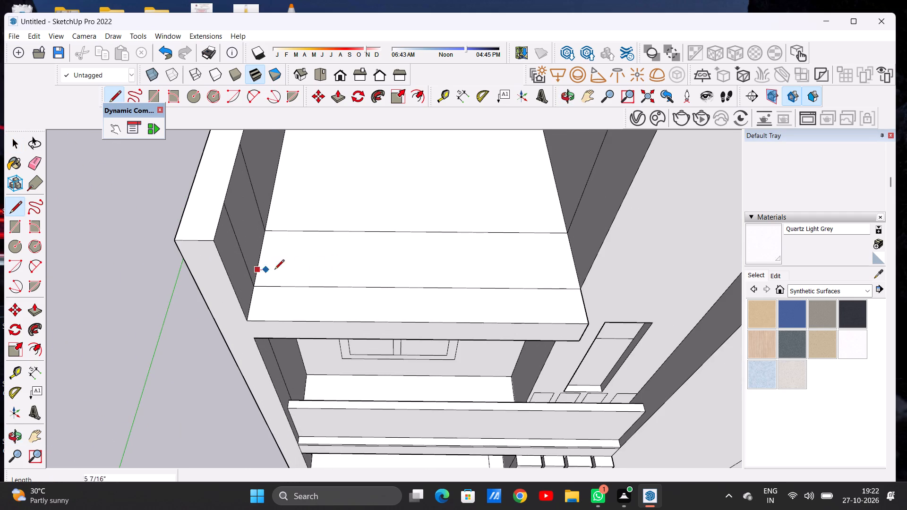
pyautogui.click(577, 271)
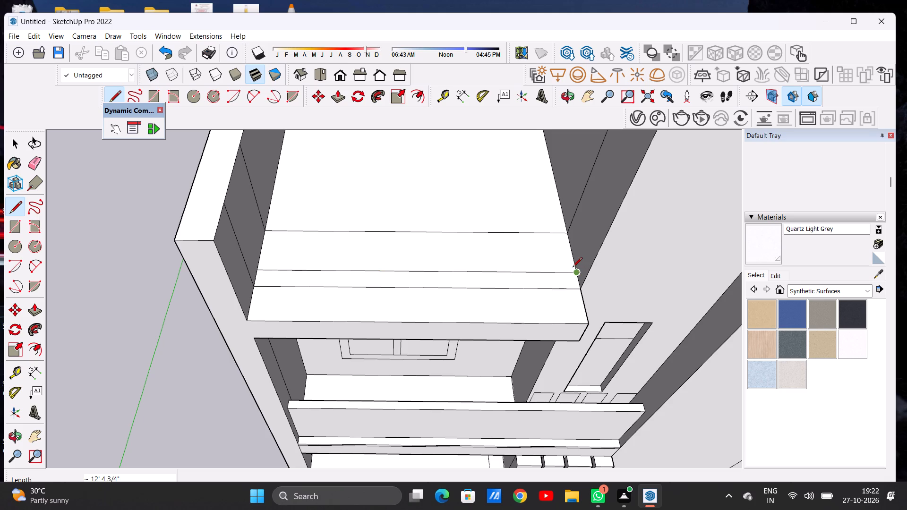
pyautogui.press('space')
# Push/Pull the narrow front roof strip up 4' 4 11/16", level with the side parapet's top.
pyautogui.press('p')
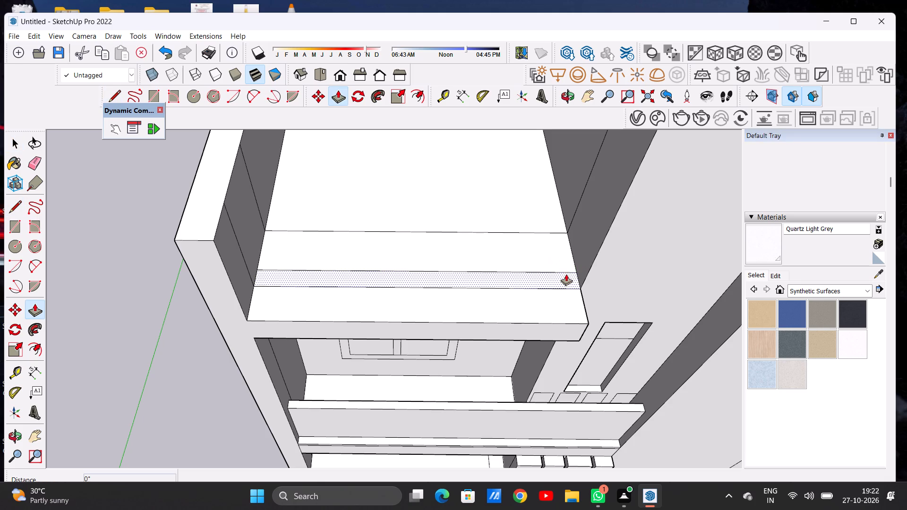
pyautogui.click(568, 277)
pyautogui.scroll(-12, 574, 264)
pyautogui.scroll(7, 588, 248)
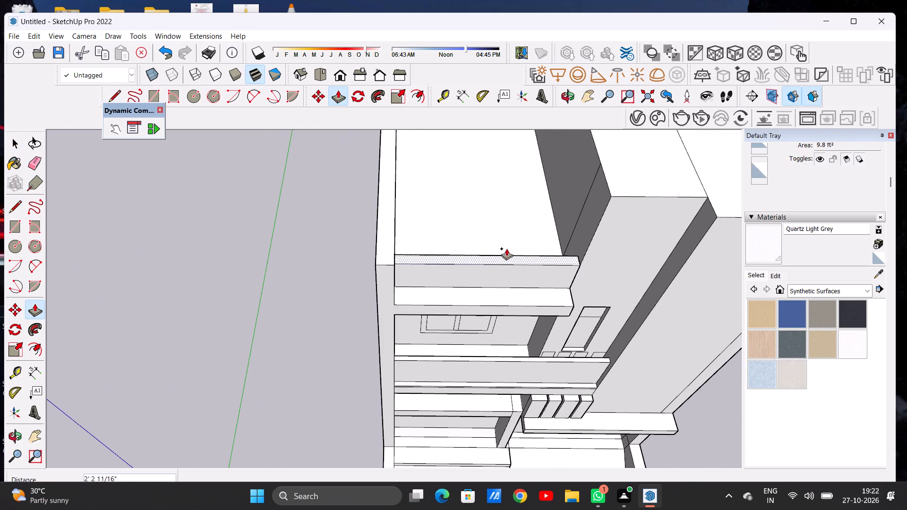
pyautogui.click(392, 264)
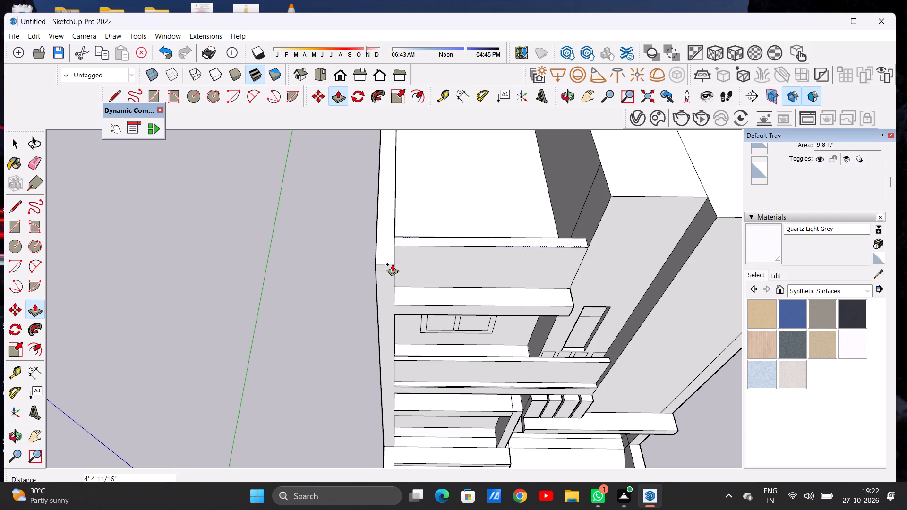
pyautogui.press('space')
# Examine the new roof parapet and the raised tower from the front and from the side.
pyautogui.scroll(-6, 430, 282)
pyautogui.moveTo(434, 296); pyautogui.dragTo(454, 192, button='middle')
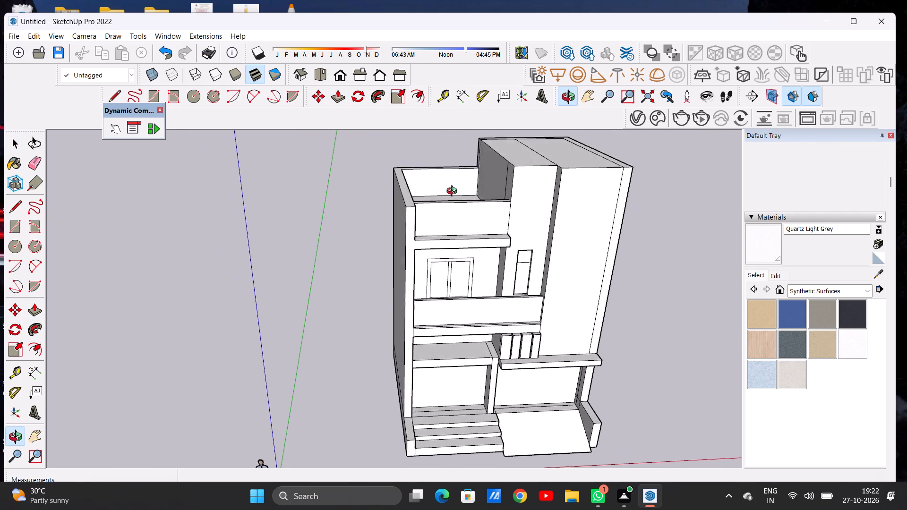
pyautogui.moveTo(454, 192); pyautogui.dragTo(585, 184, button='middle')
pyautogui.scroll(-6, 485, 195)
pyautogui.moveTo(368, 211); pyautogui.dragTo(522, 178, button='middle')
pyautogui.scroll(2, 423, 175)
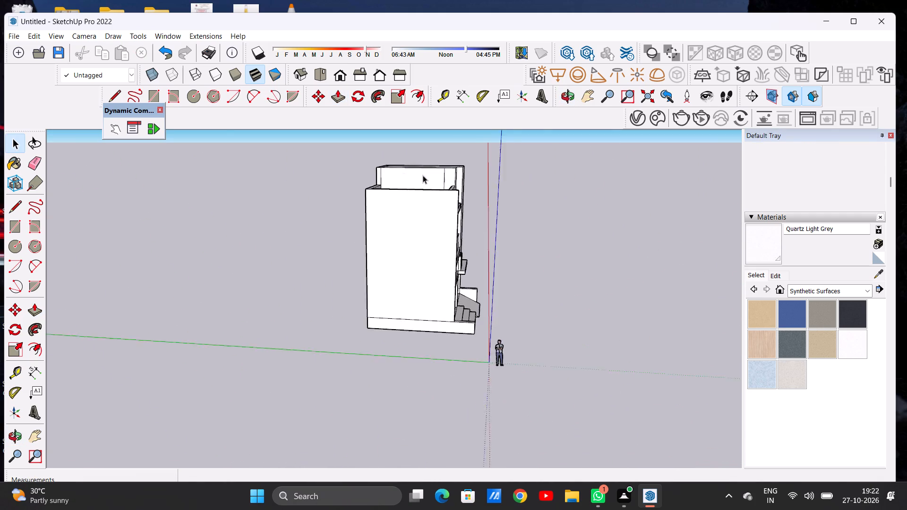
pyautogui.scroll(9, 423, 175)
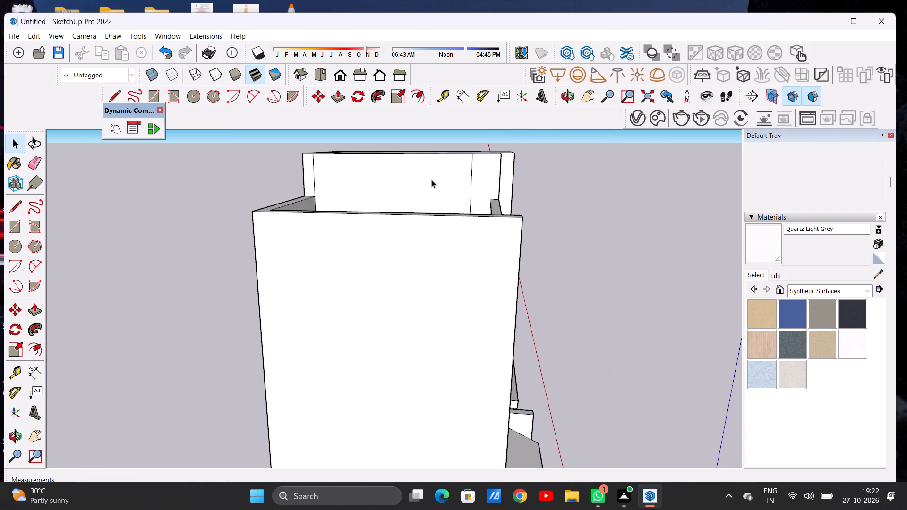
pyautogui.scroll(-5, 431, 179)
pyautogui.moveTo(462, 170); pyautogui.dragTo(257, 204, button='middle')
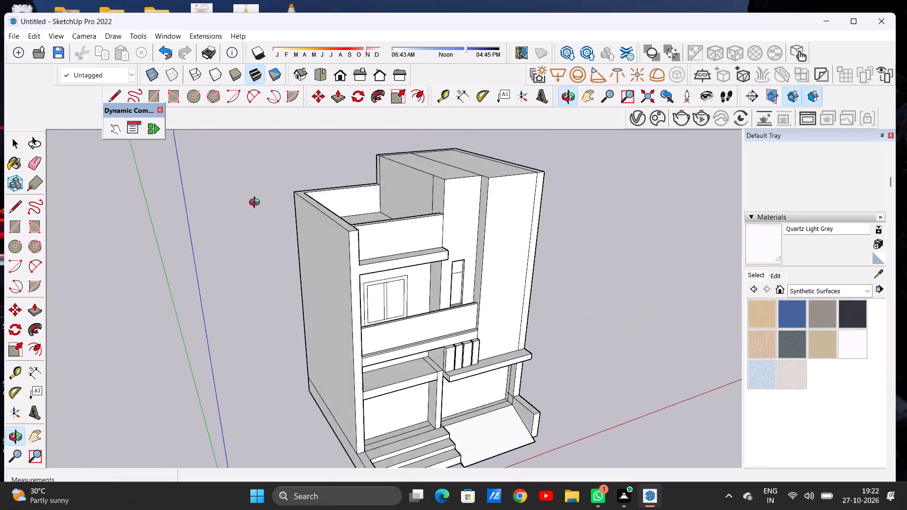
# Examine the raised tower's top and its front faces from the front and from above.
pyautogui.moveTo(257, 204); pyautogui.dragTo(259, 205, button='middle')
pyautogui.moveTo(398, 186); pyautogui.dragTo(354, 194, button='middle')
pyautogui.scroll(2, 429, 187)
pyautogui.moveTo(435, 201); pyautogui.dragTo(397, 153, button='middle')
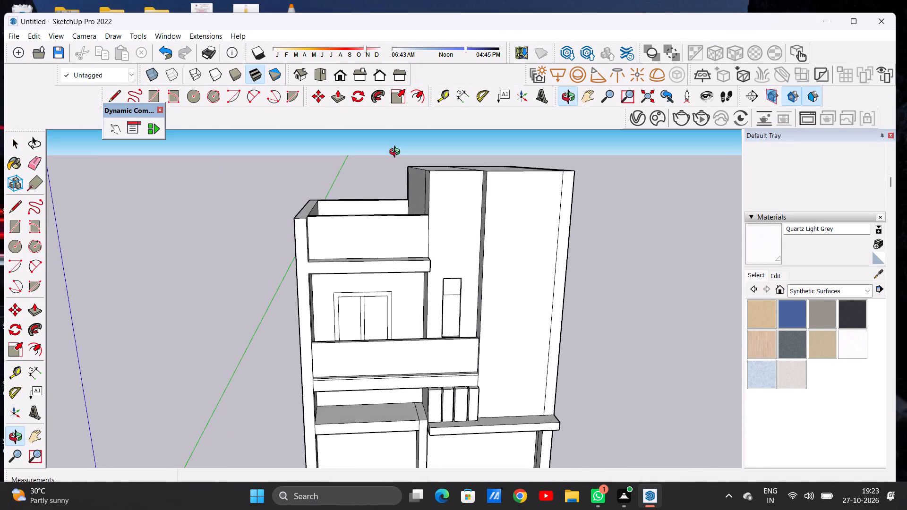
pyautogui.moveTo(397, 153); pyautogui.dragTo(394, 151, button='middle')
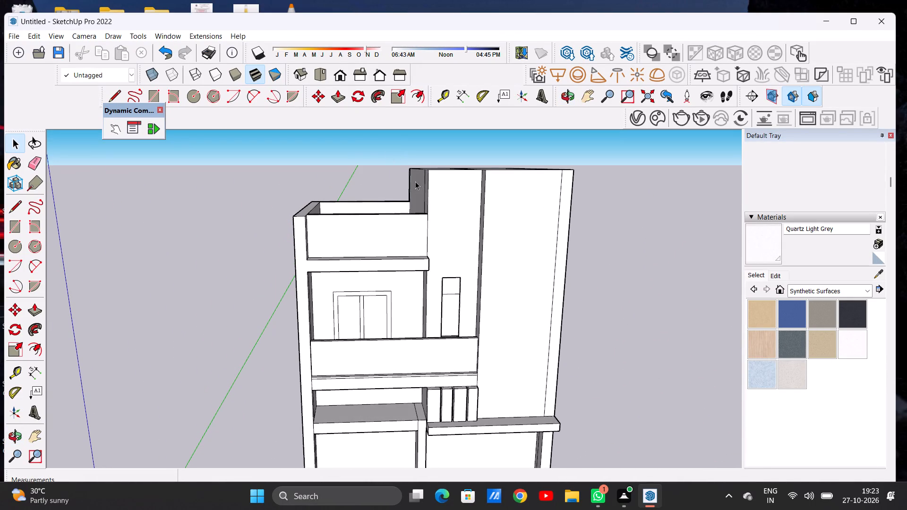
pyautogui.scroll(-1, 441, 189)
pyautogui.moveTo(440, 189); pyautogui.dragTo(404, 180, button='middle')
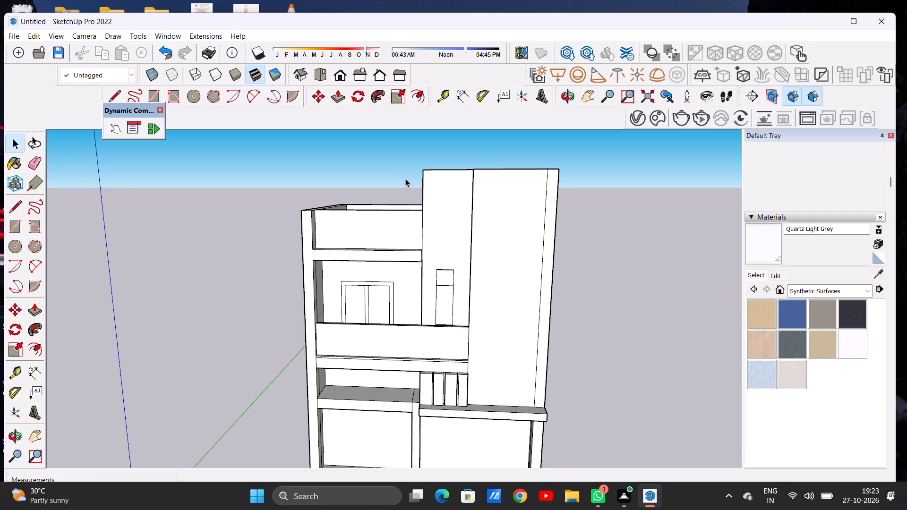
pyautogui.scroll(5, 460, 190)
pyautogui.moveTo(430, 198); pyautogui.dragTo(474, 190, button='middle')
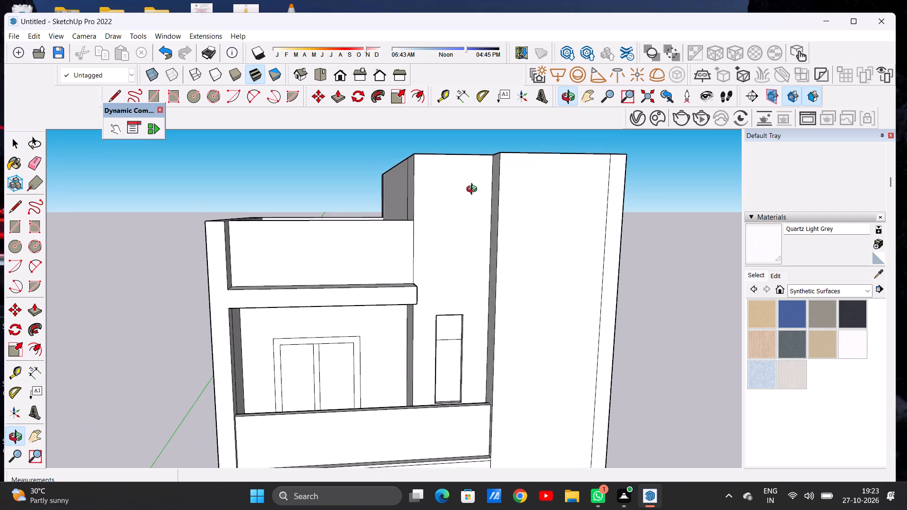
pyautogui.moveTo(474, 190); pyautogui.dragTo(461, 193, button='middle')
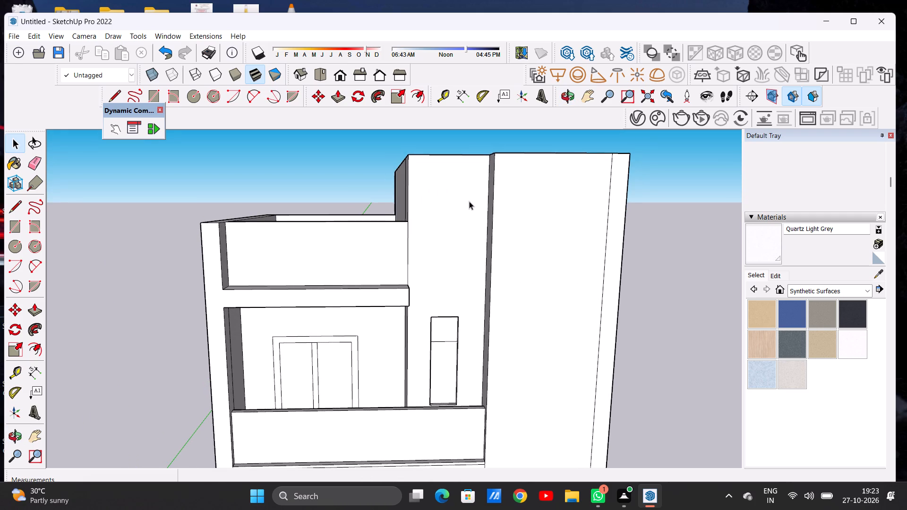
pyautogui.scroll(-1, 469, 200)
pyautogui.scroll(1, 470, 193)
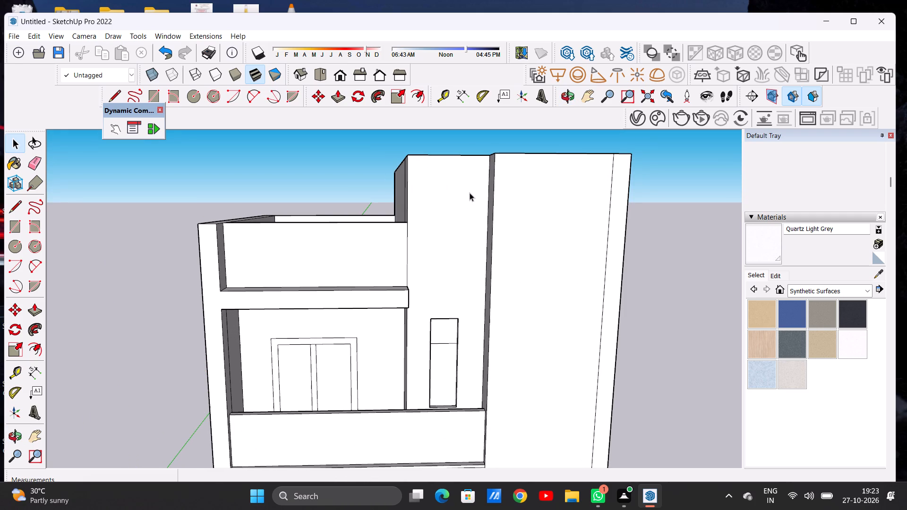
# Draw a horizontal line about 5' 6" long across the tower's recessed front face, just below its roof edge.
pyautogui.press('l')
pyautogui.scroll(5, 483, 166)
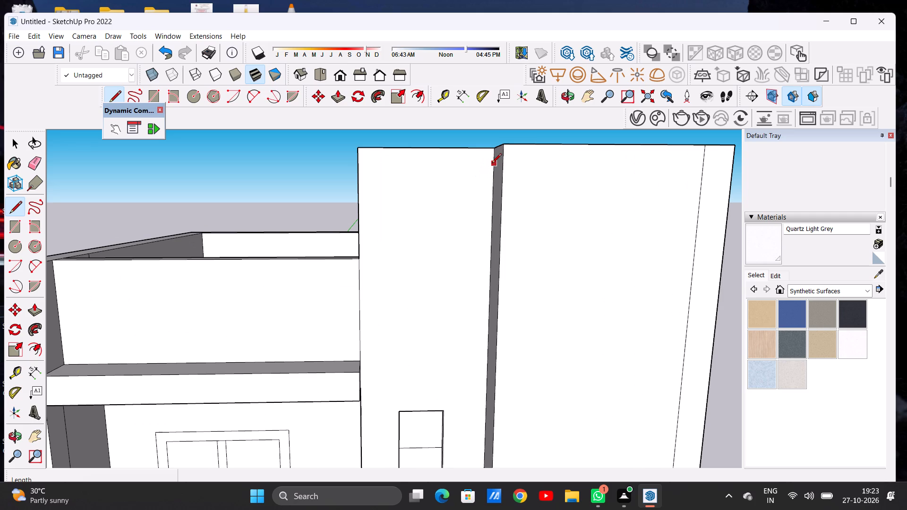
pyautogui.click(492, 164)
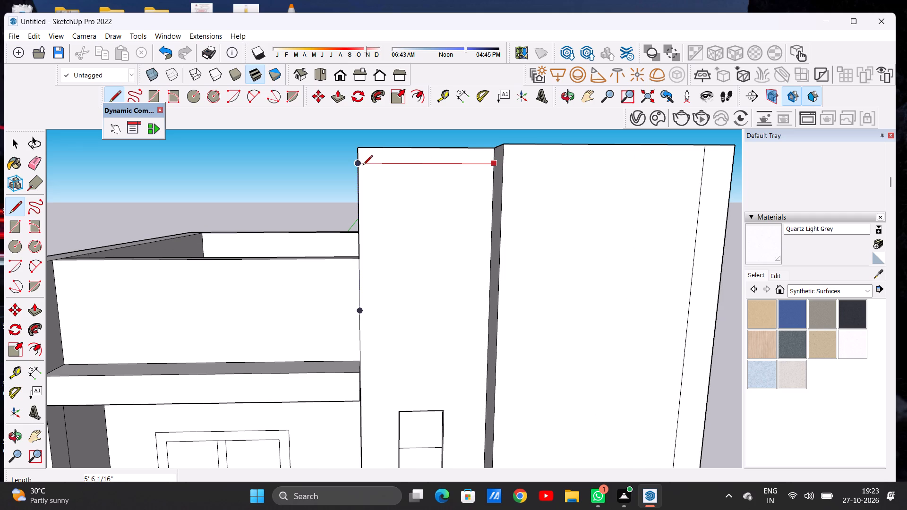
pyautogui.click(357, 165)
# Continue the line around the tower's side wall with segments of 2' 10 1/16" and 16' 7 11/16", forming a strip below the roof edge.
pyautogui.moveTo(340, 194); pyautogui.dragTo(546, 200, button='middle')
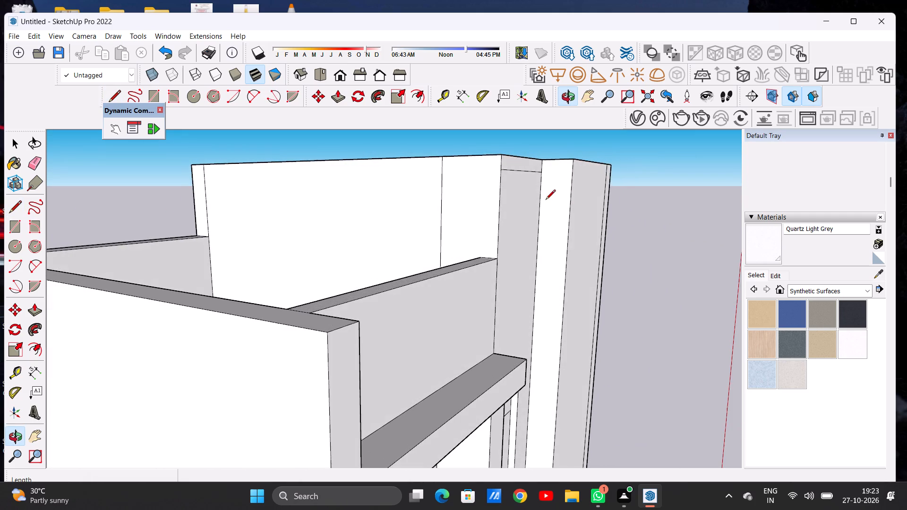
pyautogui.scroll(4, 510, 170)
pyautogui.click(495, 169)
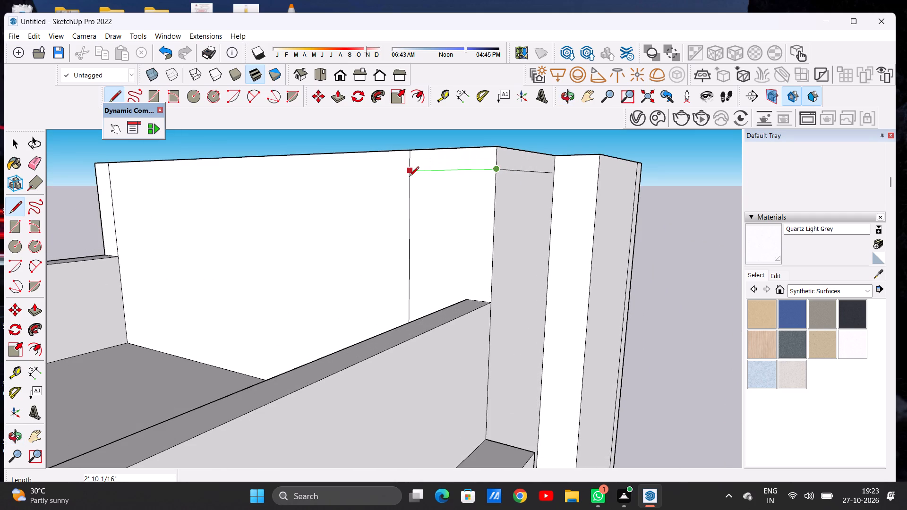
pyautogui.click(407, 173)
pyautogui.scroll(-6, 442, 202)
pyautogui.moveTo(371, 204); pyautogui.dragTo(496, 208, button='middle')
pyautogui.click(427, 187)
pyautogui.scroll(-6, 467, 198)
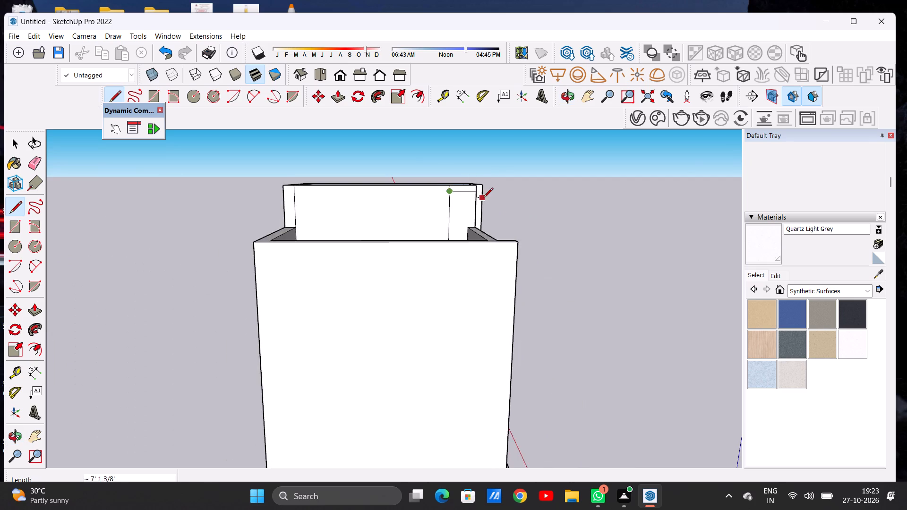
pyautogui.scroll(-3, 483, 198)
pyautogui.scroll(5, 365, 198)
pyautogui.scroll(4, 326, 201)
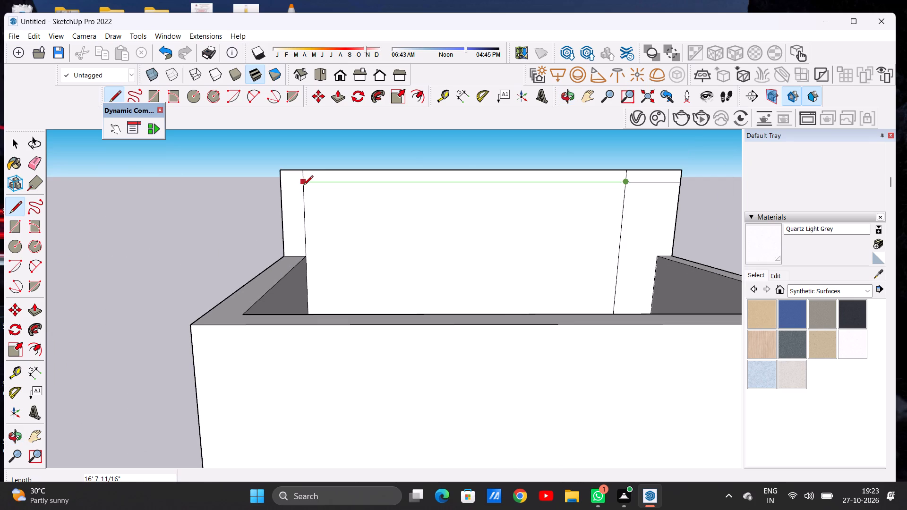
pyautogui.scroll(6, 303, 193)
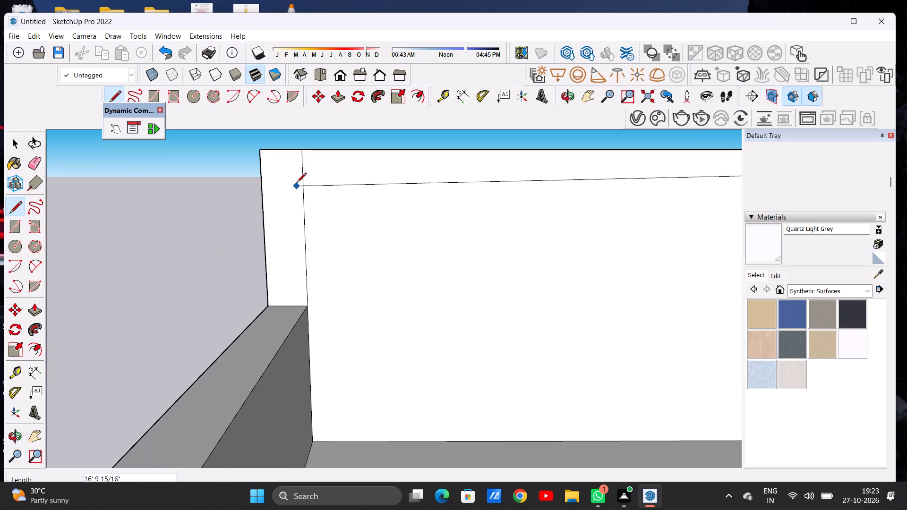
pyautogui.click(301, 169)
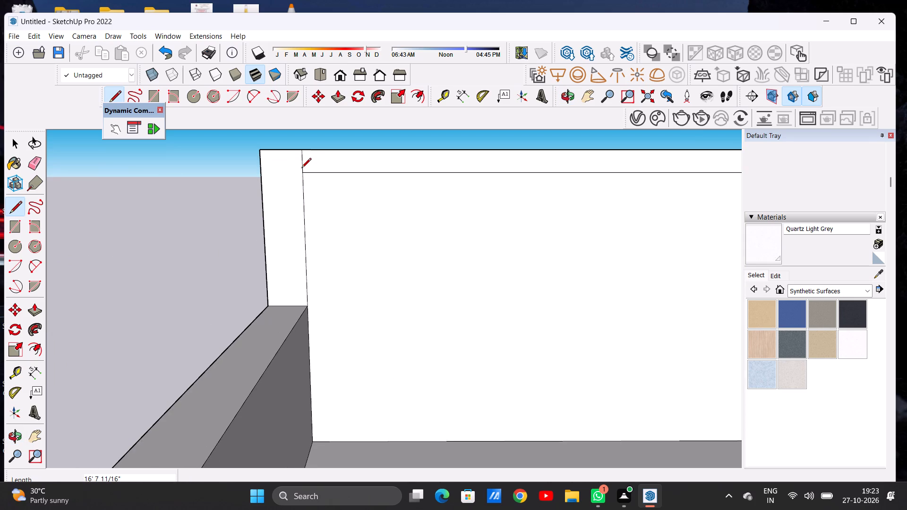
pyautogui.press('space')
# Erase the short vertical edge that divides the new strip on the tower's side wall.
pyautogui.scroll(-12, 383, 261)
pyautogui.moveTo(524, 266); pyautogui.dragTo(488, 253, button='middle')
pyautogui.scroll(3, 534, 244)
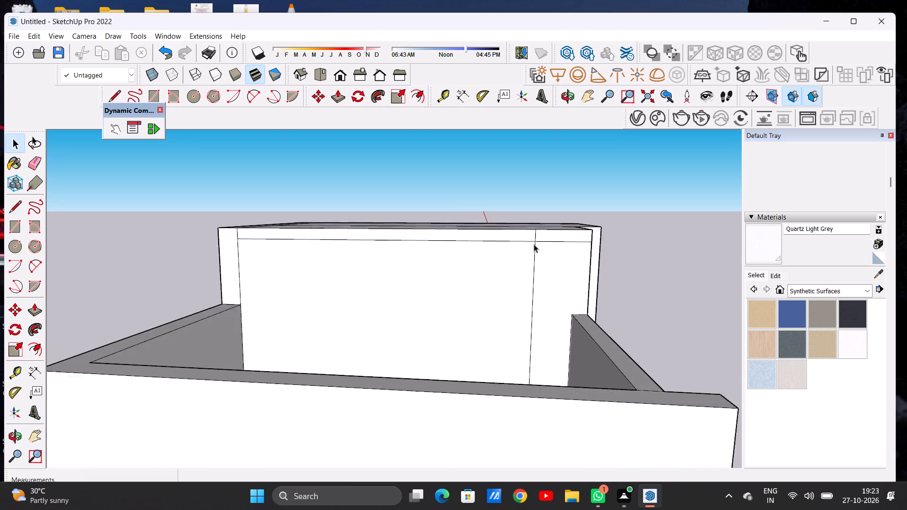
pyautogui.scroll(5, 534, 244)
pyautogui.press('e')
pyautogui.moveTo(536, 236); pyautogui.dragTo(521, 236)
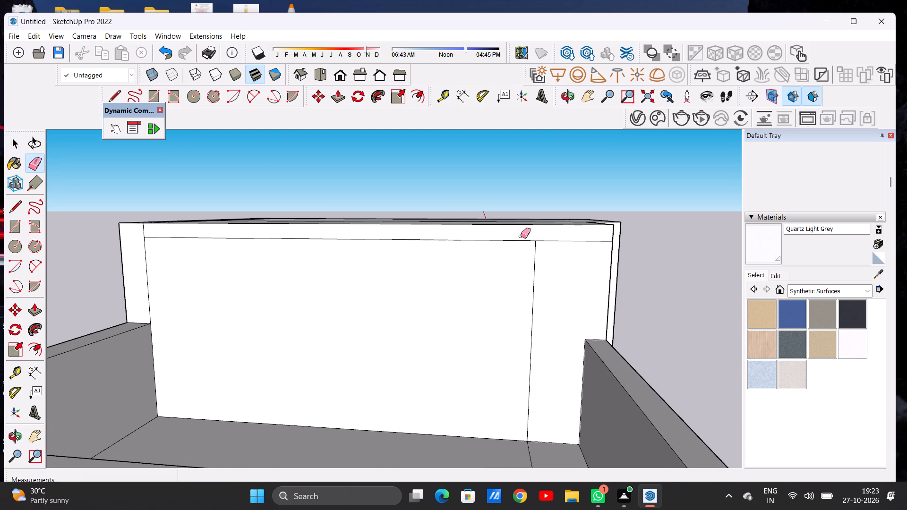
pyautogui.press('space')
# Push/Pull the strip on the tower's recessed front out about 1' 6 3/4", flush with the adjoining front wall.
pyautogui.scroll(-6, 551, 243)
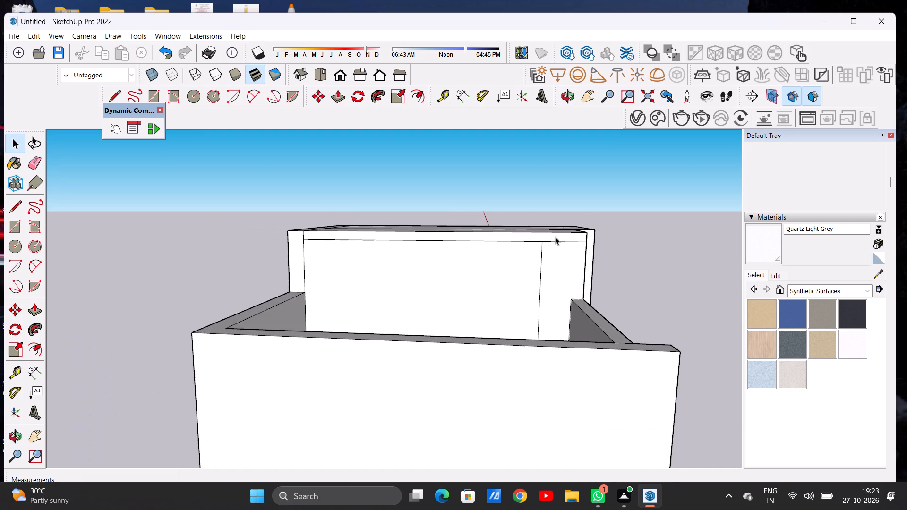
pyautogui.scroll(-3, 555, 237)
pyautogui.moveTo(613, 243); pyautogui.dragTo(347, 260, button='middle')
pyautogui.moveTo(473, 264); pyautogui.dragTo(441, 260, button='middle')
pyautogui.scroll(2, 433, 269)
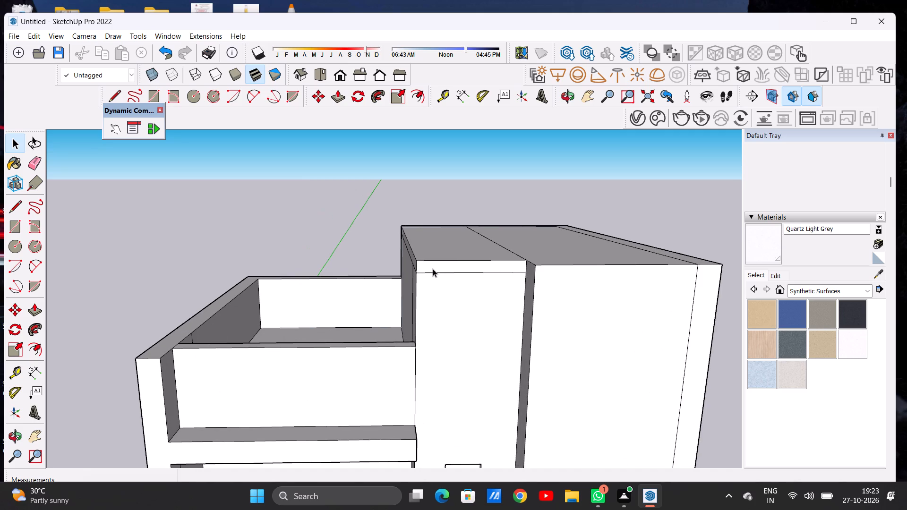
pyautogui.press('p')
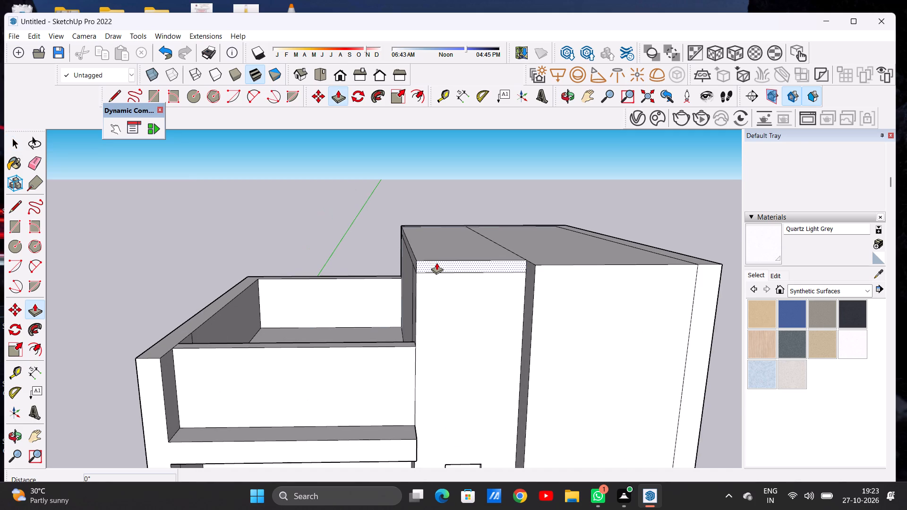
pyautogui.click(436, 263)
pyautogui.click(443, 271)
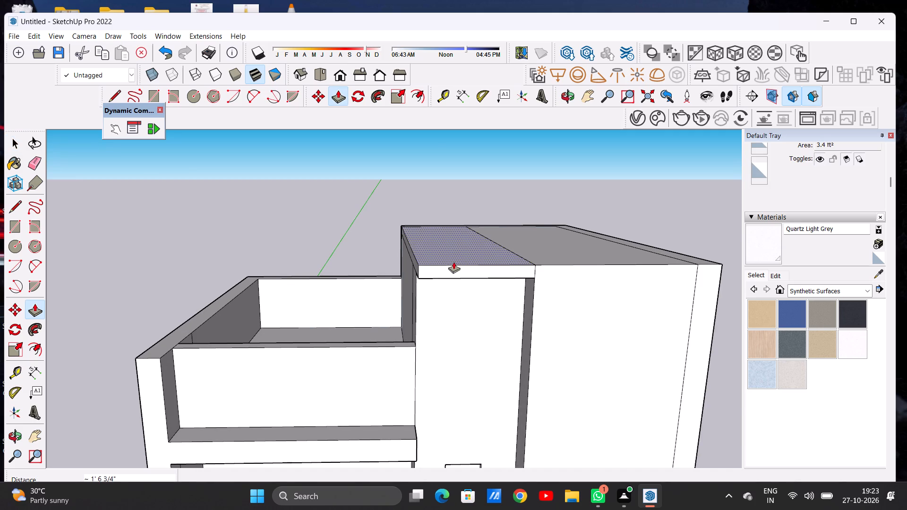
# Push/Pull the strip on the tower's side outward about 1' 1" over the lower roof as an overhang.
pyautogui.scroll(-4, 474, 257)
pyautogui.scroll(1, 474, 257)
pyautogui.scroll(-1, 474, 257)
pyautogui.moveTo(427, 272); pyautogui.dragTo(486, 296, button='middle')
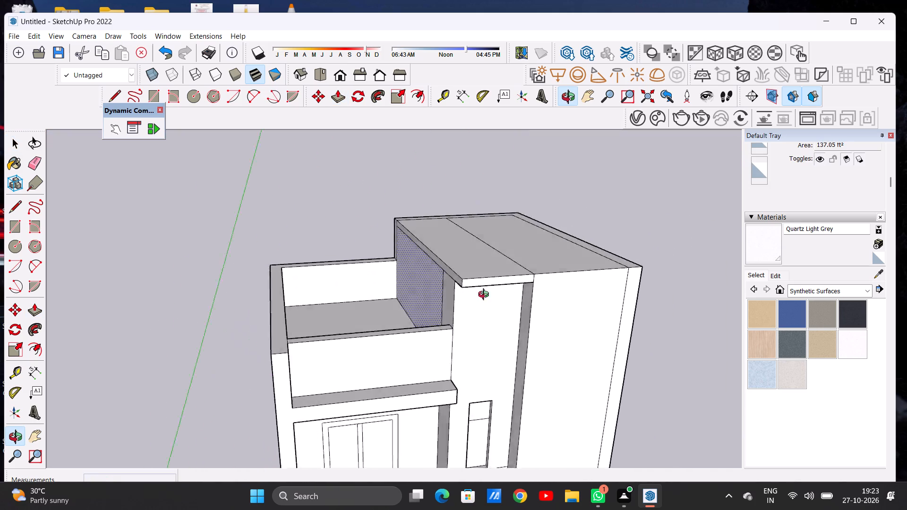
pyautogui.moveTo(486, 296); pyautogui.dragTo(558, 290, button='middle')
pyautogui.scroll(6, 493, 263)
pyautogui.click(505, 266)
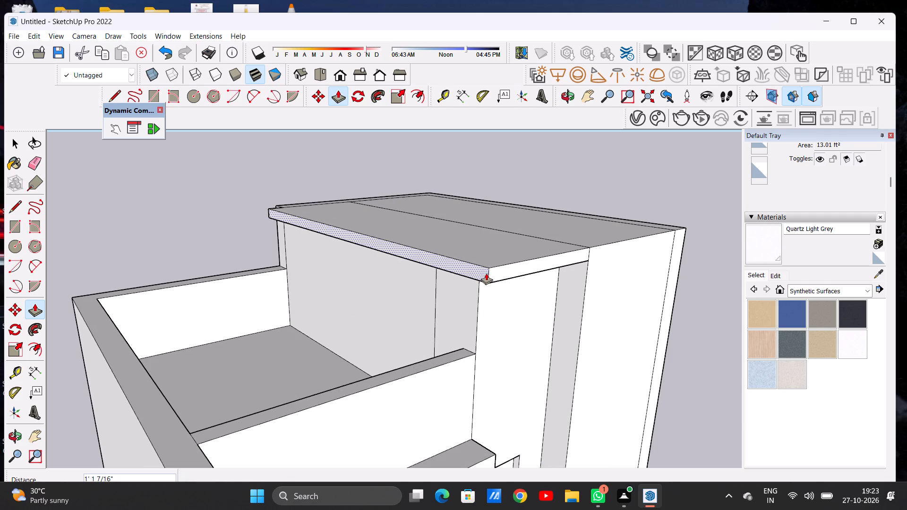
pyautogui.click(474, 275)
pyautogui.press('space')
# Examine the tower's roof overhang from the side and from the front.
pyautogui.scroll(-6, 484, 259)
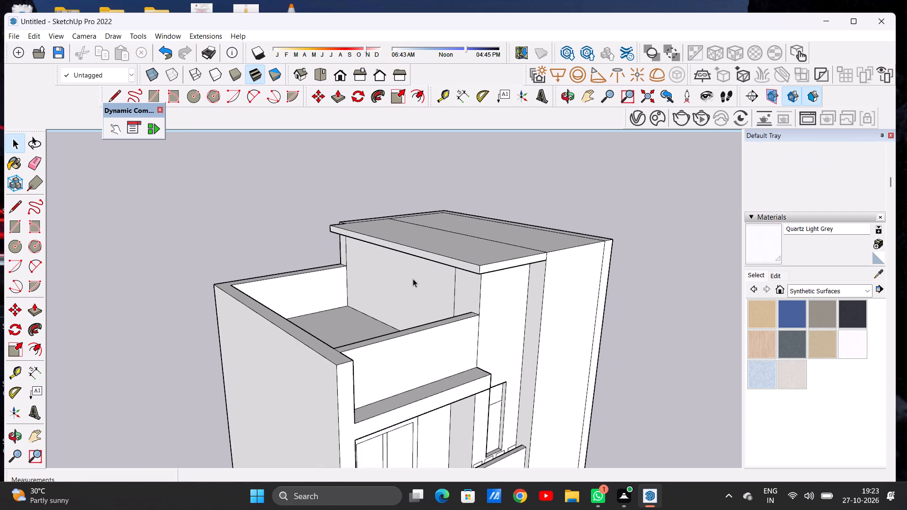
pyautogui.moveTo(413, 279); pyautogui.dragTo(569, 170, button='middle')
pyautogui.moveTo(438, 218); pyautogui.dragTo(447, 272, button='middle')
pyautogui.scroll(6, 398, 246)
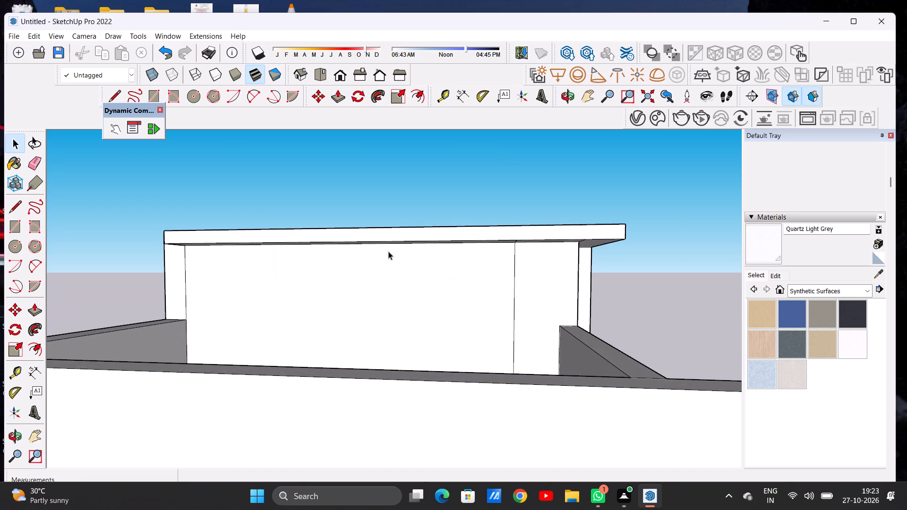
pyautogui.moveTo(388, 266); pyautogui.dragTo(399, 273, button='middle')
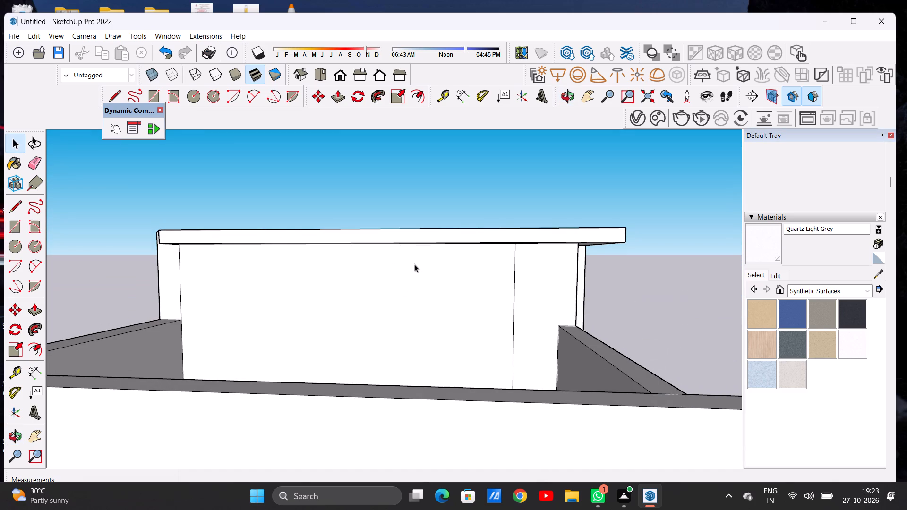
pyautogui.scroll(-2, 416, 263)
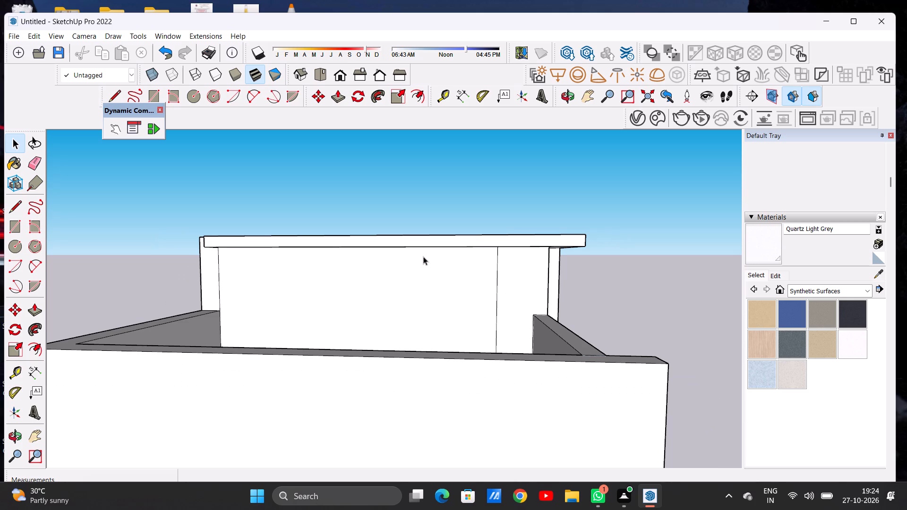
pyautogui.scroll(-15, 398, 239)
pyautogui.scroll(1, 425, 249)
pyautogui.scroll(-2, 436, 249)
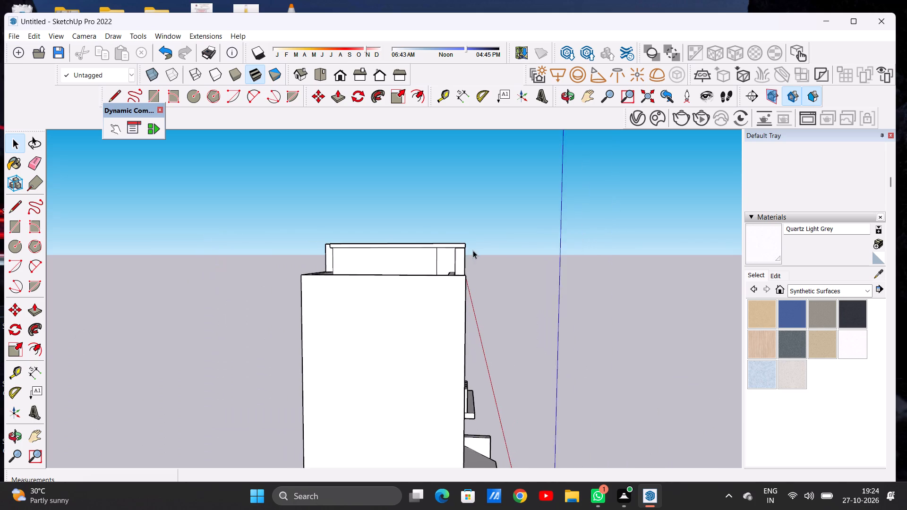
pyautogui.moveTo(463, 253); pyautogui.dragTo(309, 274, button='middle')
pyautogui.scroll(5, 397, 261)
pyautogui.moveTo(406, 256); pyautogui.dragTo(344, 264, button='middle')
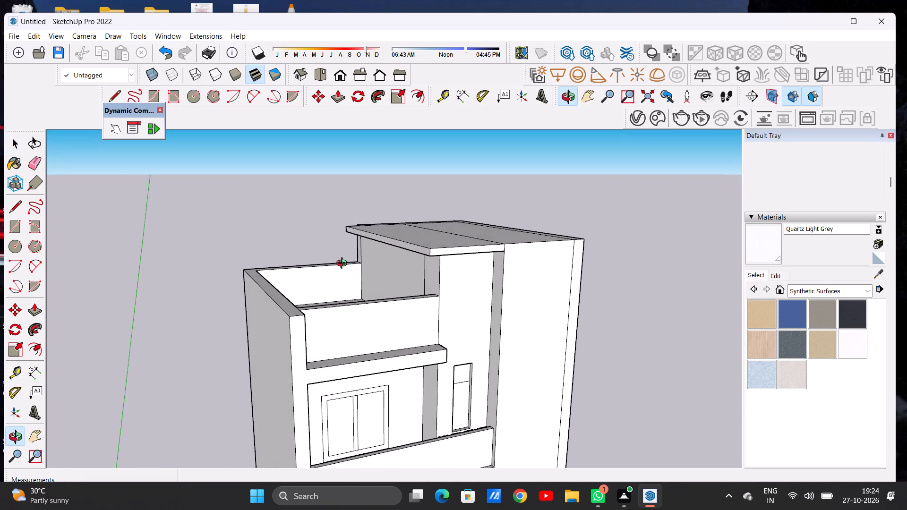
pyautogui.moveTo(344, 264); pyautogui.dragTo(348, 260, button='middle')
pyautogui.scroll(4, 412, 263)
pyautogui.scroll(-1, 412, 263)
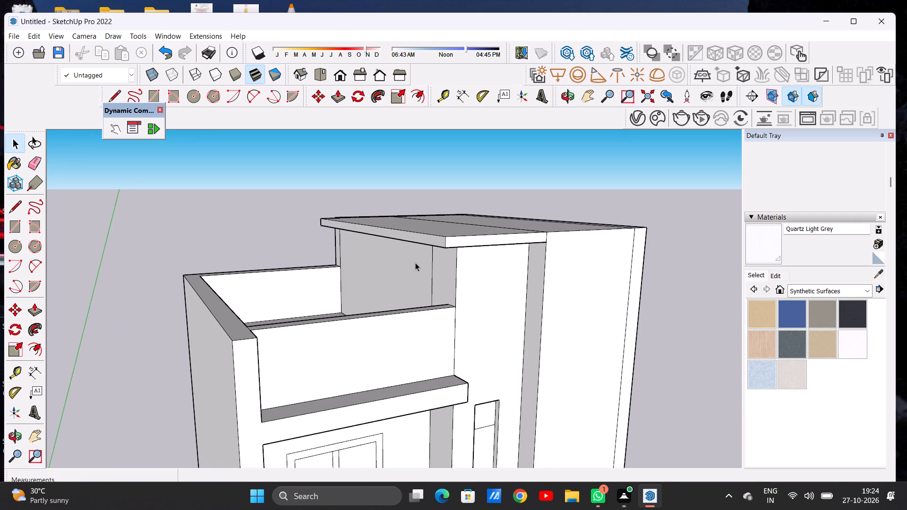
# Push/Pull the side face of the tower's roof overhang out a further 1' 10 5/16".
pyautogui.moveTo(399, 240); pyautogui.dragTo(352, 230, button='middle')
pyautogui.scroll(1, 406, 237)
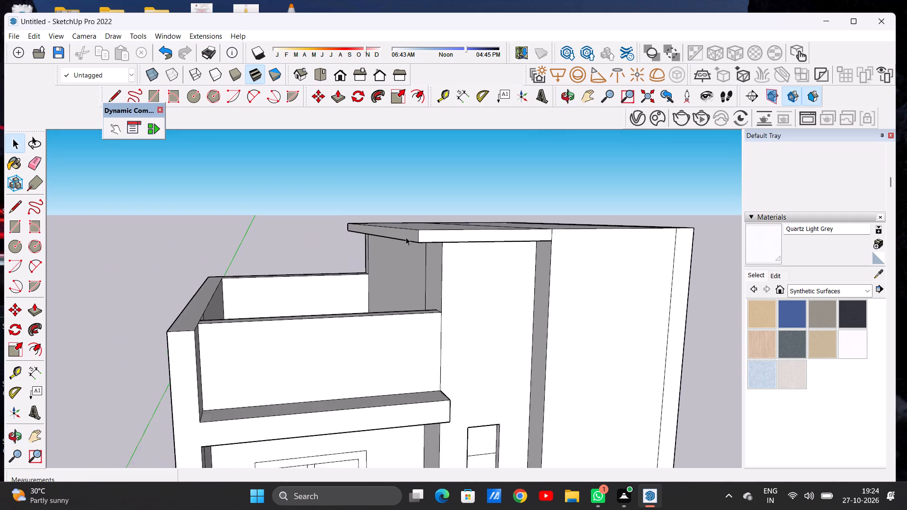
pyautogui.scroll(2, 406, 237)
pyautogui.press('p')
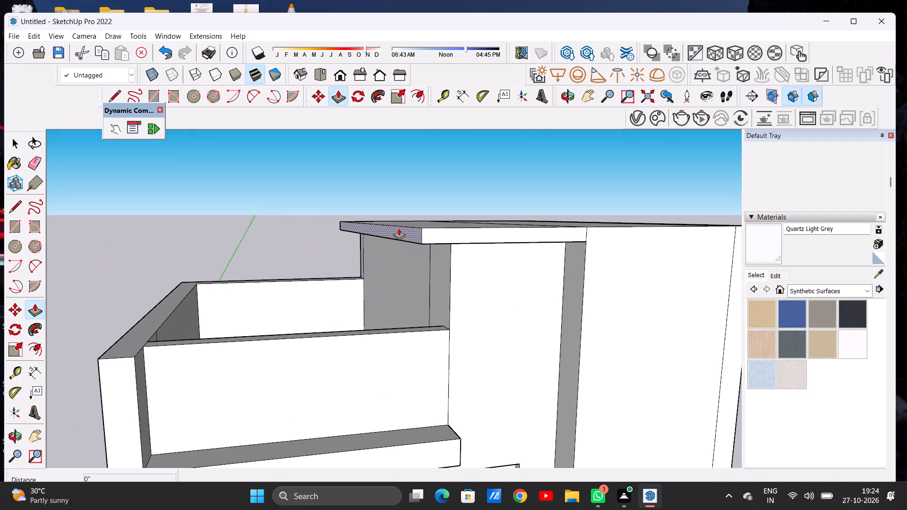
pyautogui.click(415, 231)
pyautogui.click(370, 233)
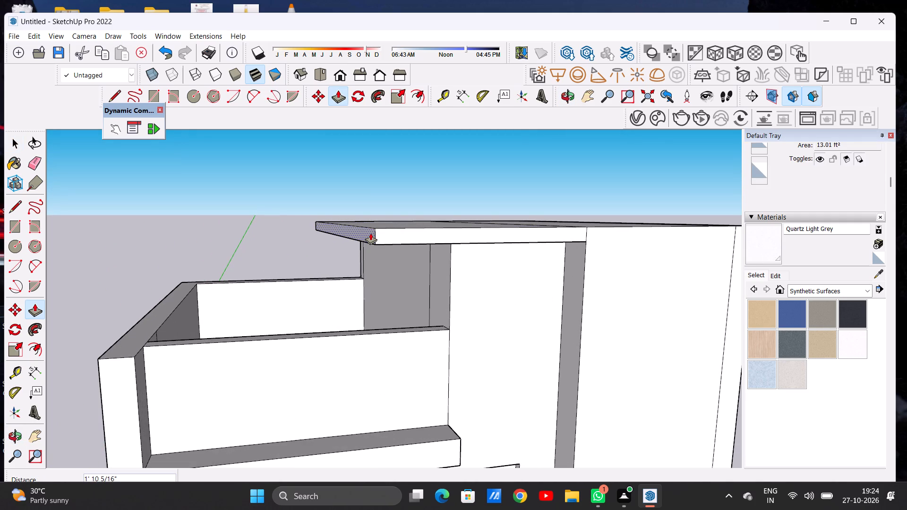
pyautogui.press('space')
# Erase the two leftover seam lines crossing the underside of the tower's roof overhang.
pyautogui.scroll(-7, 370, 227)
pyautogui.moveTo(400, 229); pyautogui.dragTo(375, 225, button='middle')
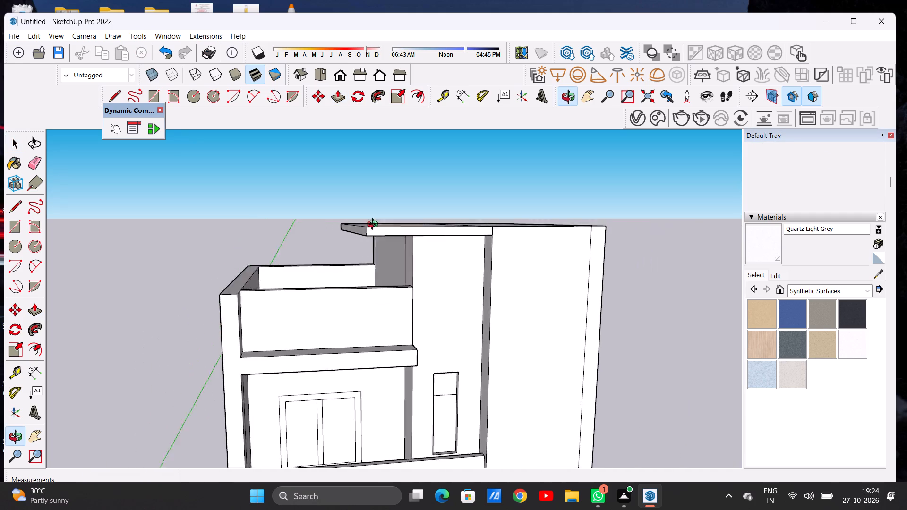
pyautogui.moveTo(375, 225); pyautogui.dragTo(364, 178, button='middle')
pyautogui.scroll(4, 375, 226)
pyautogui.moveTo(403, 228); pyautogui.dragTo(392, 209, button='middle')
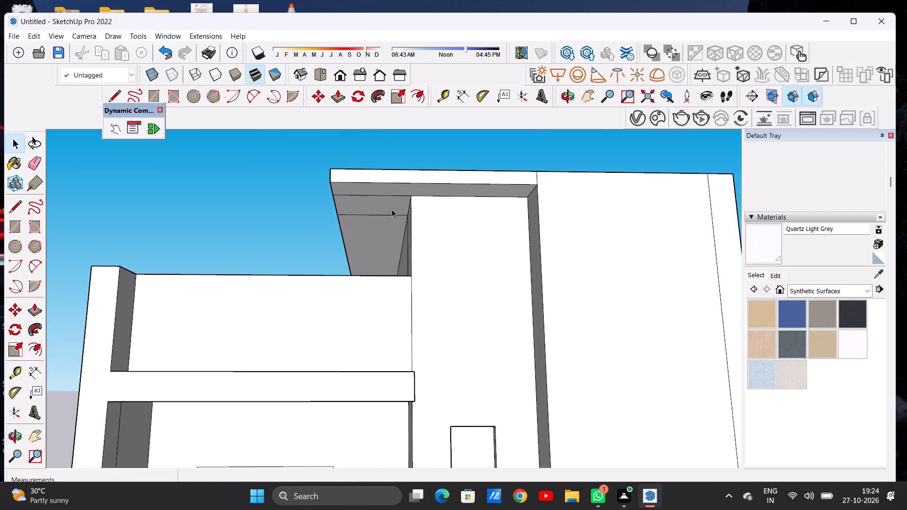
pyautogui.scroll(5, 389, 212)
pyautogui.press('e')
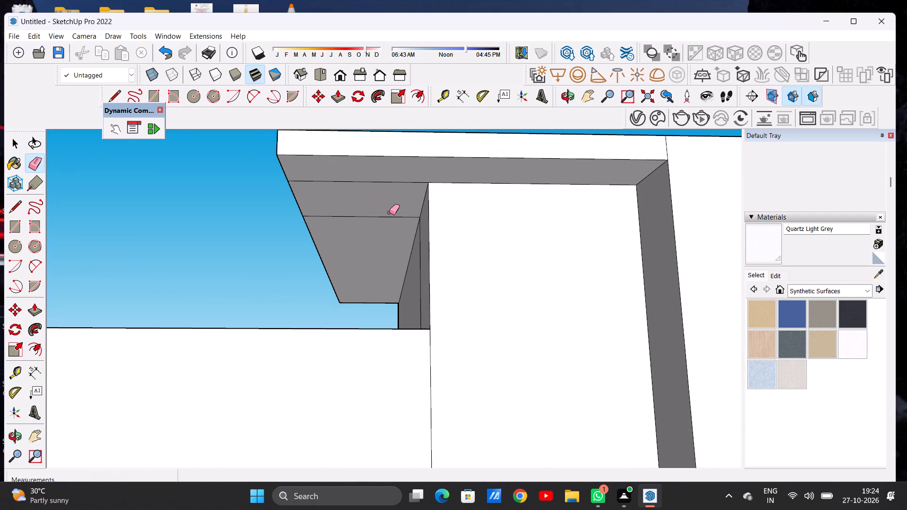
pyautogui.scroll(2, 389, 212)
pyautogui.moveTo(391, 171); pyautogui.dragTo(391, 178)
pyautogui.moveTo(394, 215); pyautogui.dragTo(395, 221)
pyautogui.press('space')
# Draw a rectangle about 15' 4 13/16" by 2' 5 5/16" on the underside of the tower's roof overhang, inset from its edges.
pyautogui.scroll(-10, 411, 229)
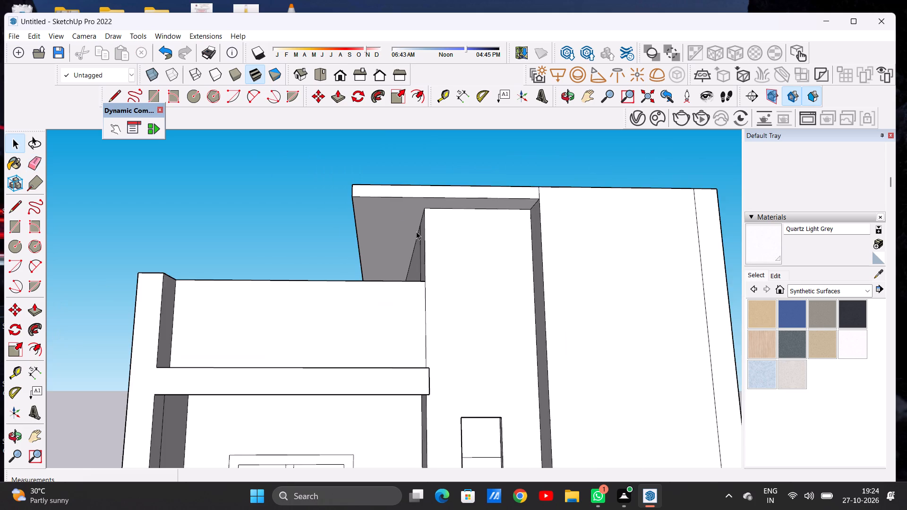
pyautogui.moveTo(390, 235); pyautogui.dragTo(396, 249, button='middle')
pyautogui.scroll(5, 398, 246)
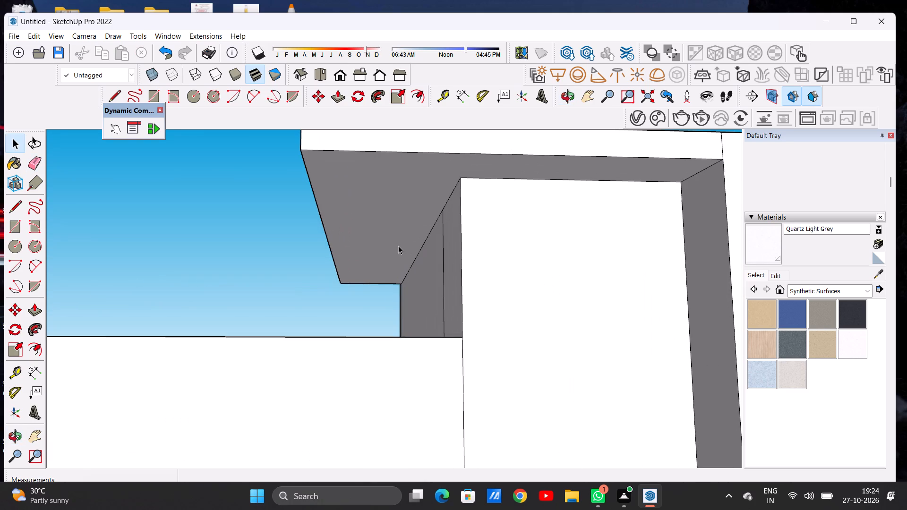
pyautogui.press('r')
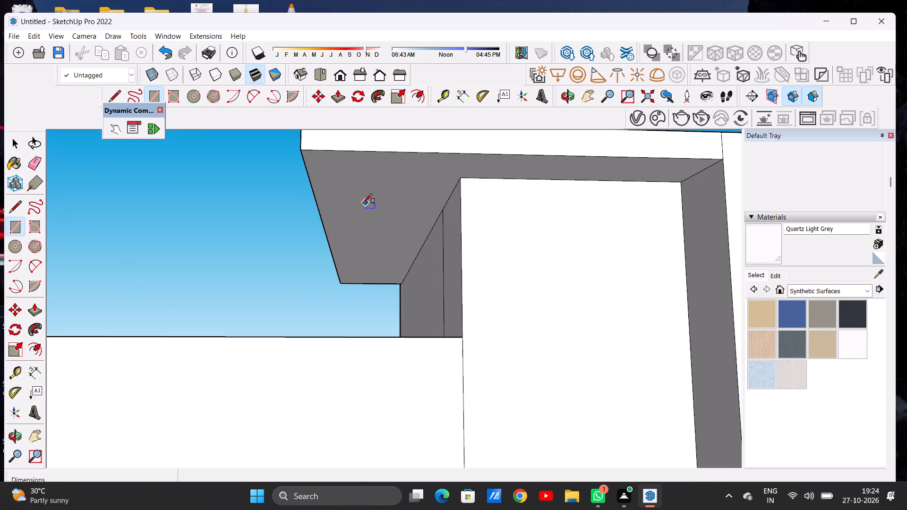
pyautogui.click(329, 177)
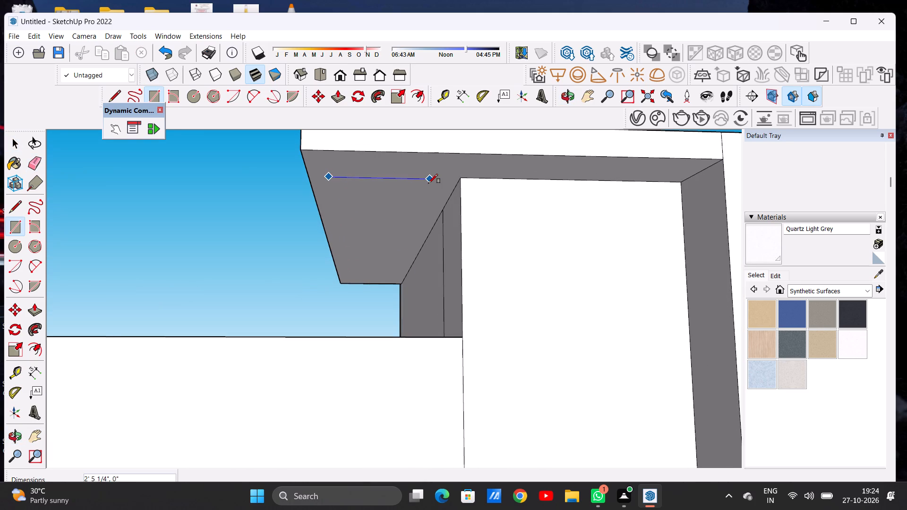
pyautogui.click(428, 183)
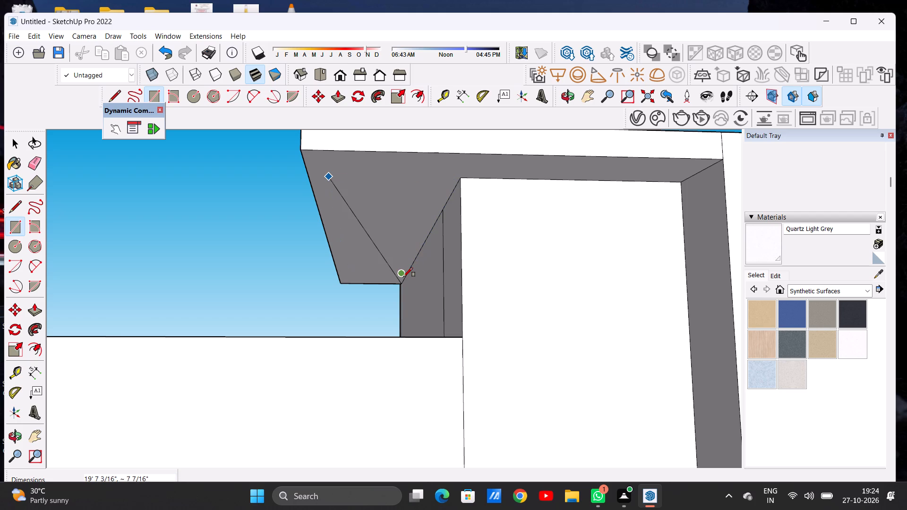
pyautogui.scroll(3, 403, 277)
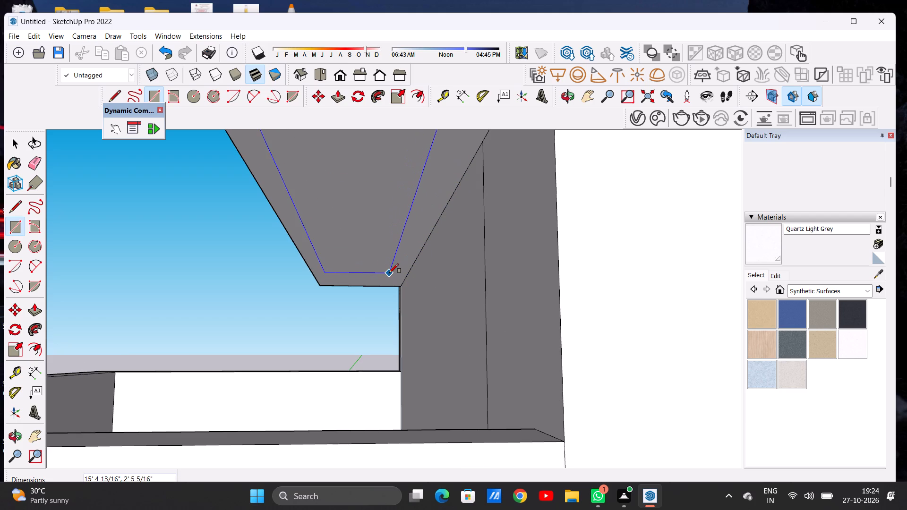
pyautogui.click(389, 273)
pyautogui.press('space')
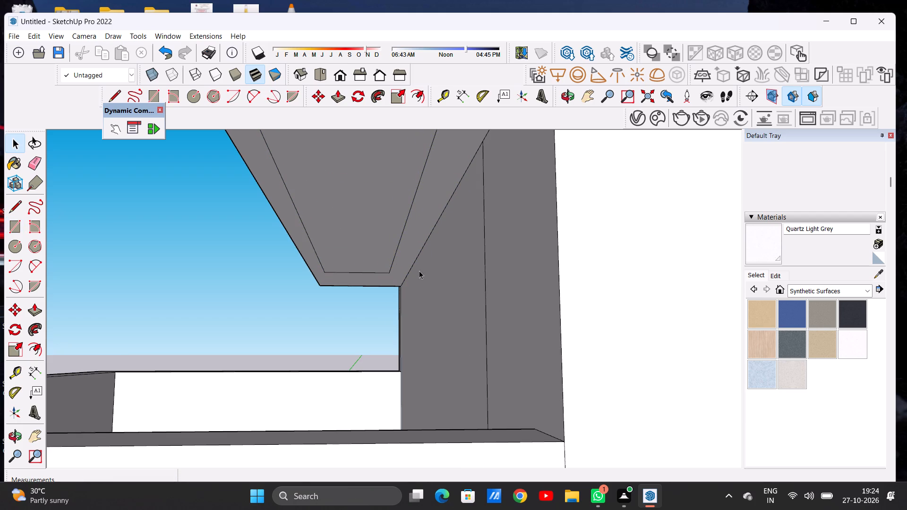
# Offset the rectangle on the overhang's underside inward by about 3 13/16".
pyautogui.scroll(-7, 420, 272)
pyautogui.moveTo(391, 251); pyautogui.dragTo(390, 229, button='middle')
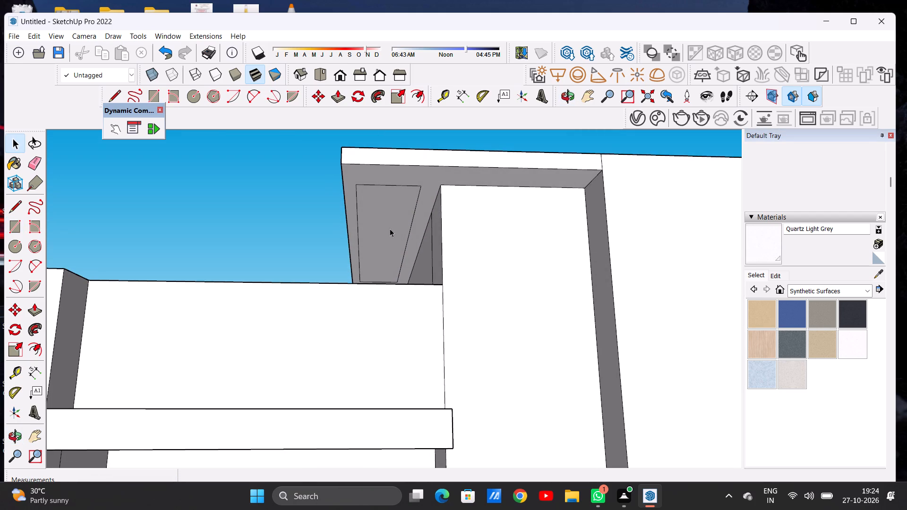
pyautogui.write('OF')
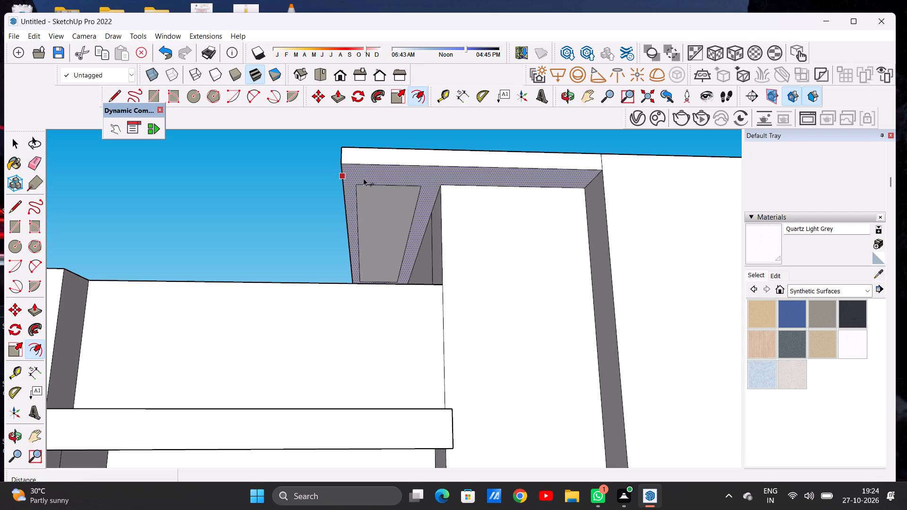
pyautogui.click(377, 189)
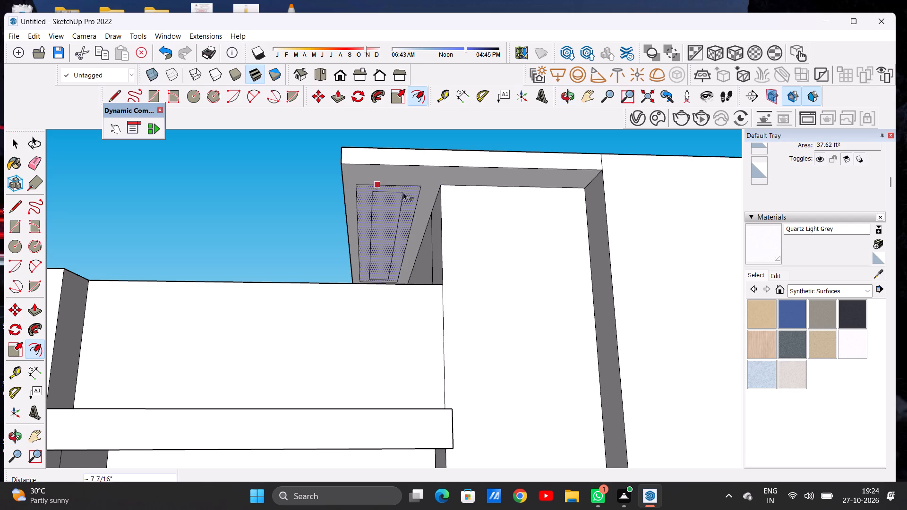
pyautogui.click(418, 189)
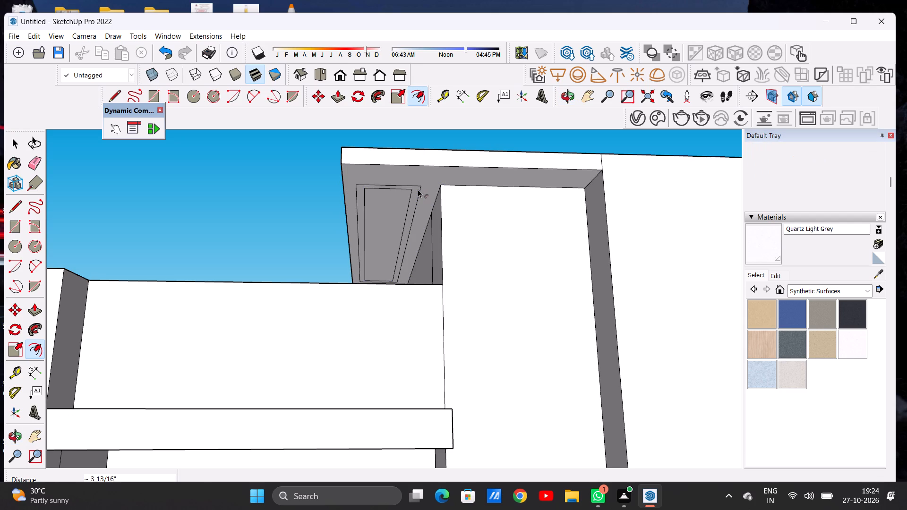
pyautogui.press('space')
# Examine the tower's roof overhang and its underside panel from below and from above.
pyautogui.scroll(-7, 407, 187)
pyautogui.moveTo(376, 191); pyautogui.dragTo(412, 221, button='middle')
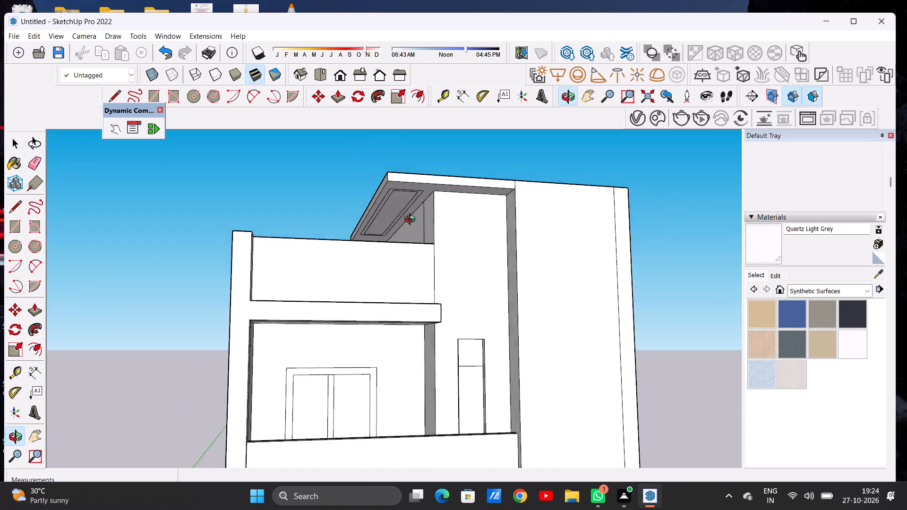
pyautogui.moveTo(412, 221); pyautogui.dragTo(393, 242, button='middle')
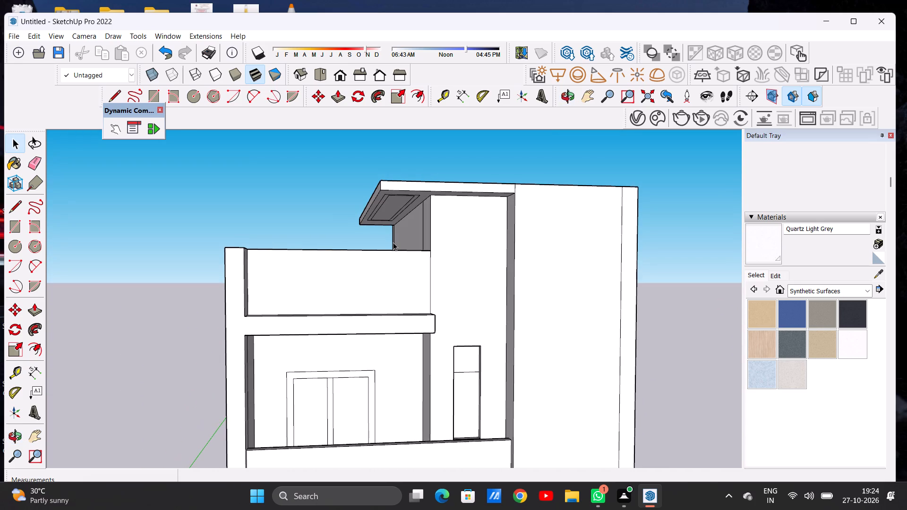
pyautogui.scroll(-2, 399, 210)
pyautogui.moveTo(389, 187); pyautogui.dragTo(389, 193, button='middle')
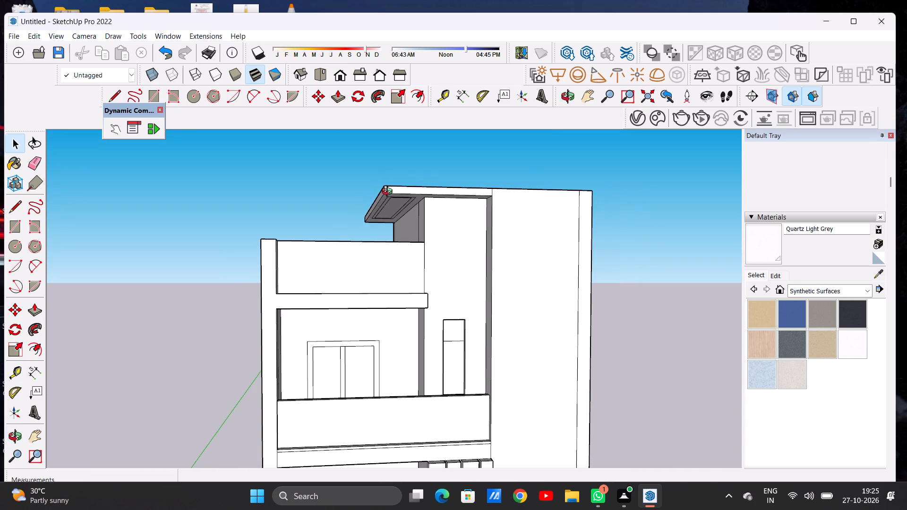
pyautogui.moveTo(389, 193); pyautogui.dragTo(402, 249, button='middle')
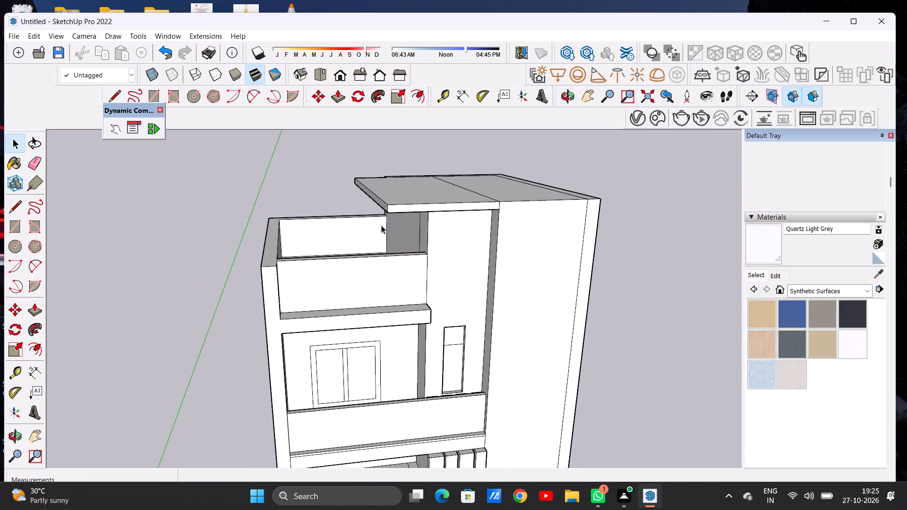
pyautogui.scroll(-3, 415, 205)
pyautogui.moveTo(377, 210); pyautogui.dragTo(381, 211, button='middle')
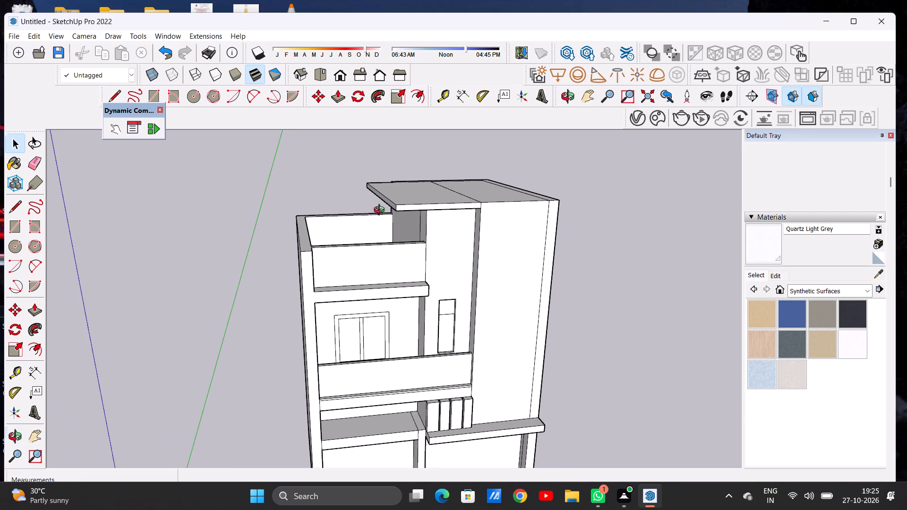
# Draw a vertical line about 7 7/16" long across the overhang's side face, near its front corner.
pyautogui.moveTo(381, 211); pyautogui.dragTo(471, 224, button='middle')
pyautogui.scroll(2, 422, 210)
pyautogui.scroll(-1, 422, 210)
pyautogui.scroll(2, 422, 210)
pyautogui.press('l')
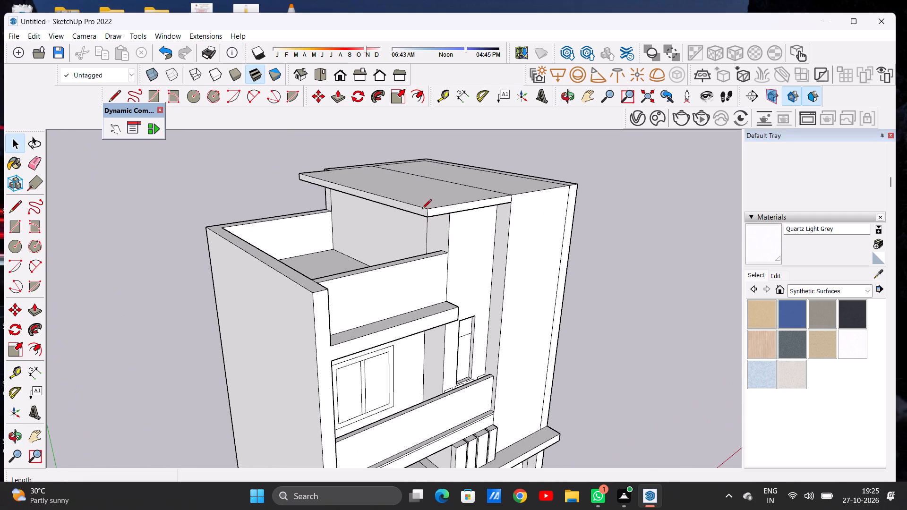
pyautogui.scroll(6, 425, 210)
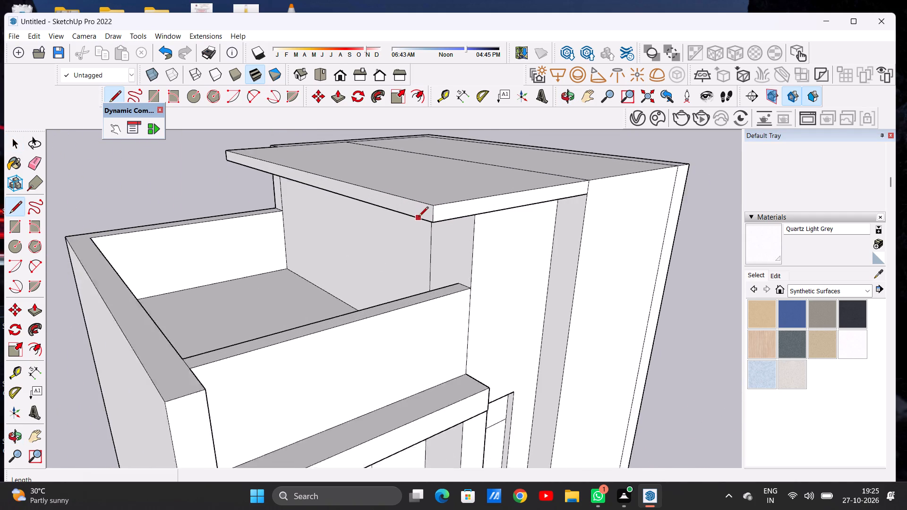
pyautogui.scroll(3, 419, 217)
pyautogui.click(416, 215)
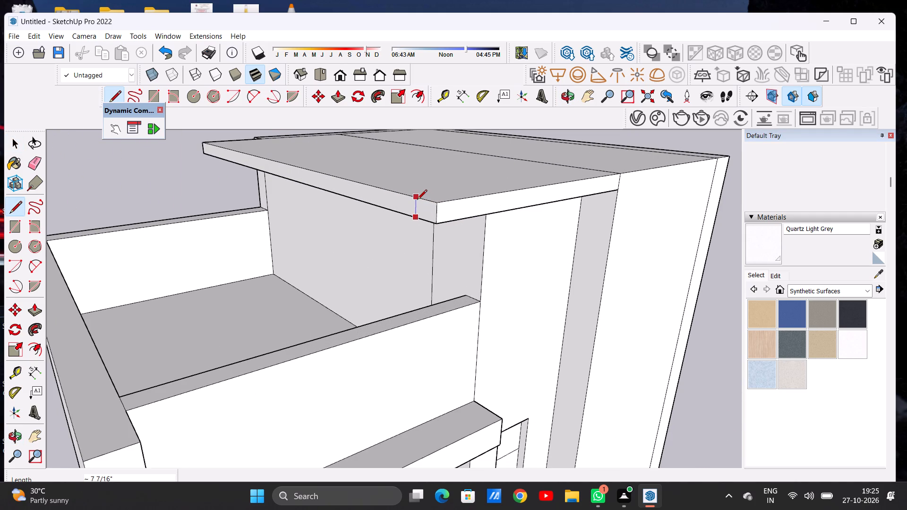
pyautogui.click(419, 200)
# Draw a vertical line about 7 7/16" long across the overhang's side face, near its rear corner.
pyautogui.scroll(-3, 436, 219)
pyautogui.scroll(1, 438, 221)
pyautogui.scroll(-8, 439, 221)
pyautogui.moveTo(385, 216); pyautogui.dragTo(475, 217, button='middle')
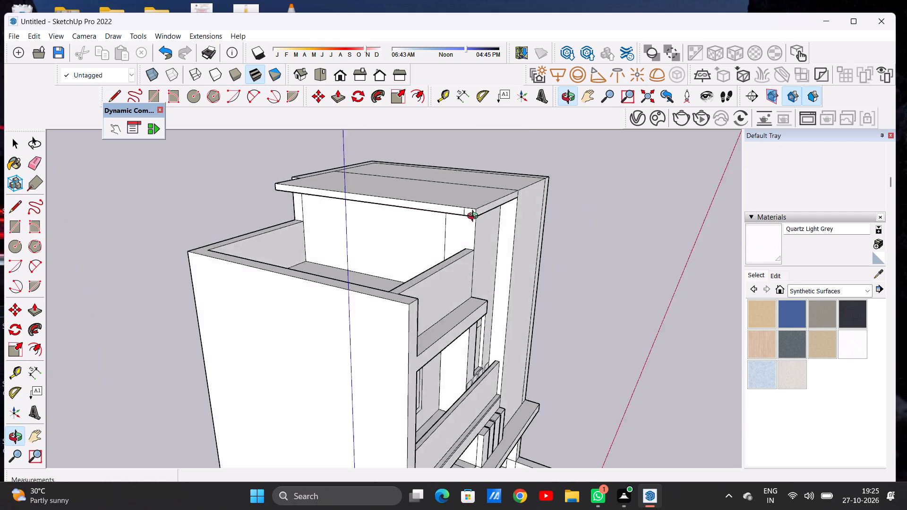
pyautogui.moveTo(475, 217); pyautogui.dragTo(546, 216, button='middle')
pyautogui.scroll(-2, 528, 212)
pyautogui.scroll(10, 325, 195)
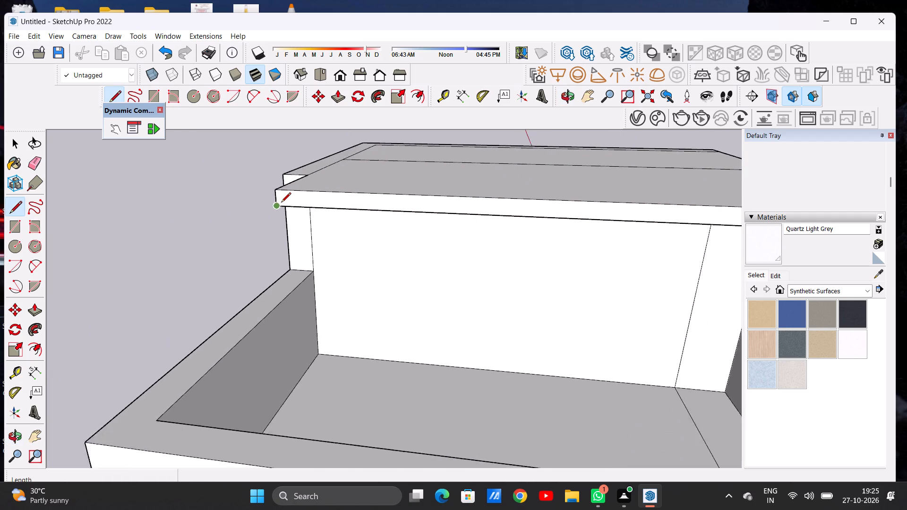
pyautogui.scroll(7, 281, 203)
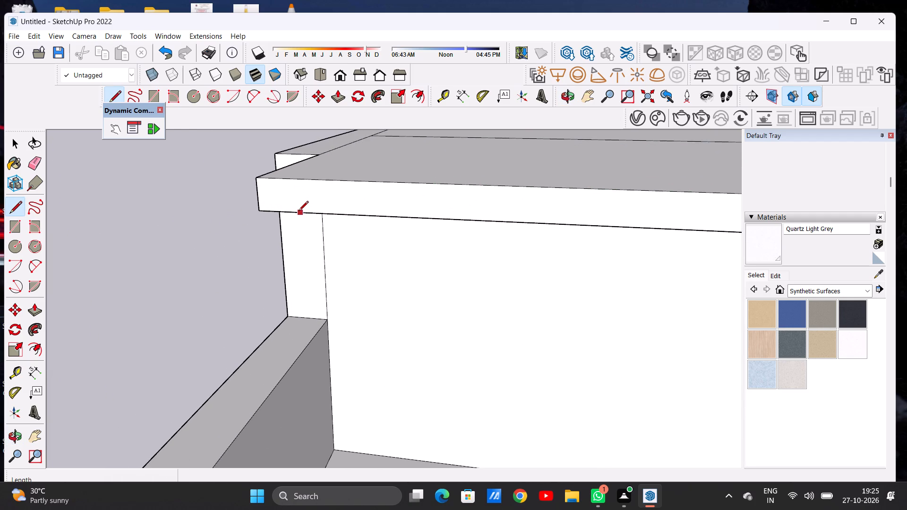
pyautogui.click(298, 212)
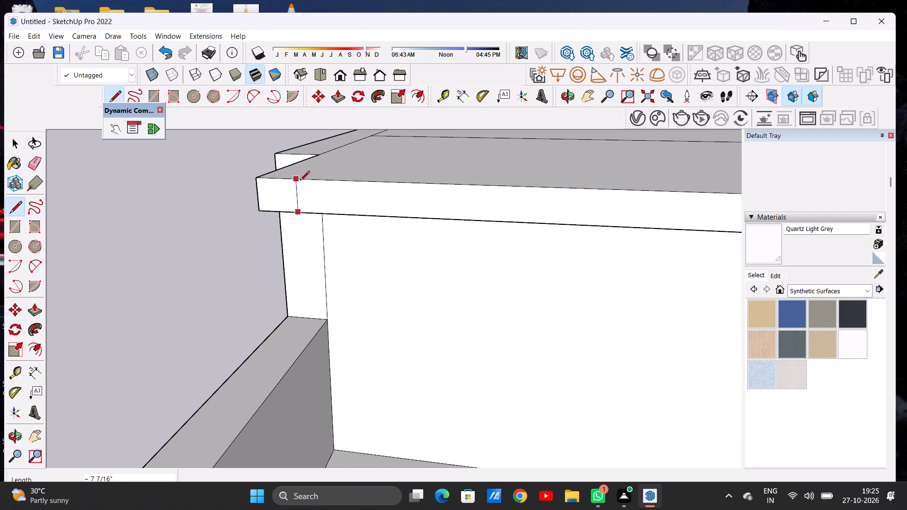
pyautogui.click(300, 181)
pyautogui.press('space')
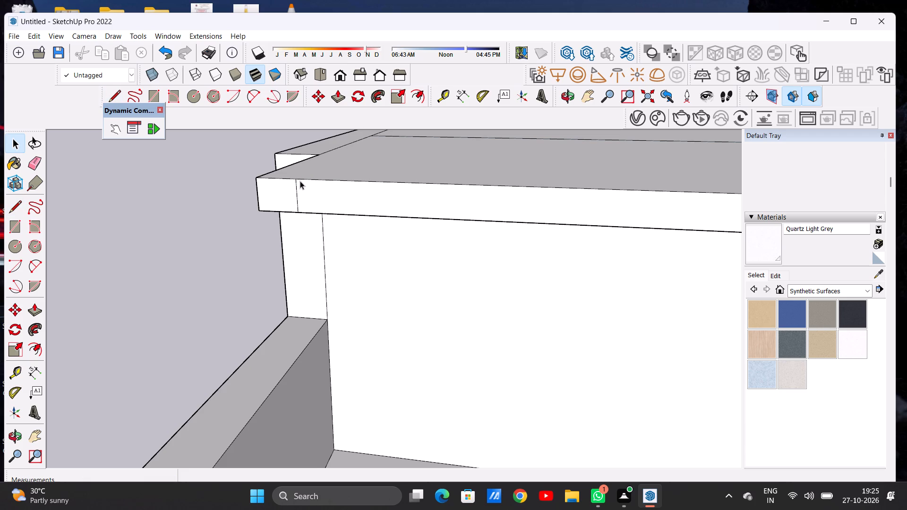
# Push/Pull the overhang's side face between the two vertical lines out about 9' 11", in line with the lower roof's outer side wall.
pyautogui.scroll(-20, 319, 183)
pyautogui.moveTo(407, 202); pyautogui.dragTo(332, 203, button='middle')
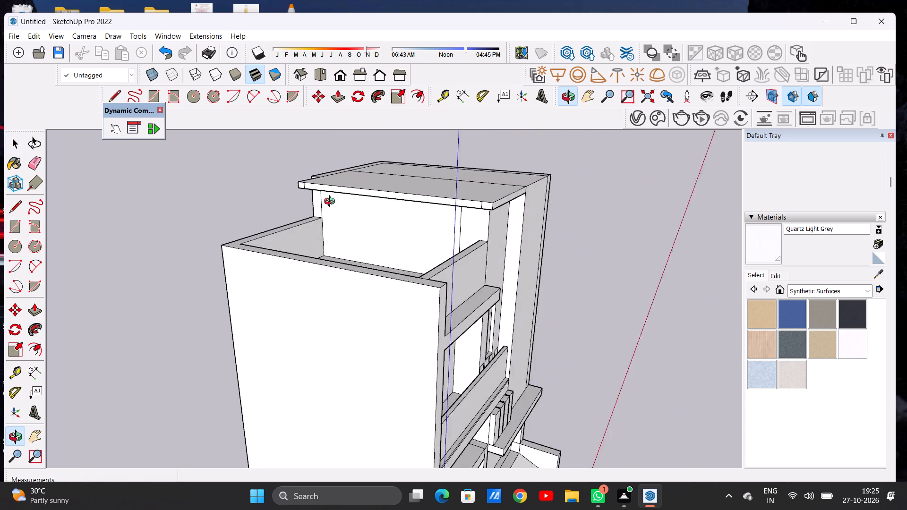
pyautogui.moveTo(332, 203); pyautogui.dragTo(274, 213, button='middle')
pyautogui.moveTo(334, 212); pyautogui.dragTo(299, 207, button='middle')
pyautogui.moveTo(418, 217); pyautogui.dragTo(402, 206, button='middle')
pyautogui.scroll(6, 414, 210)
pyautogui.press('p')
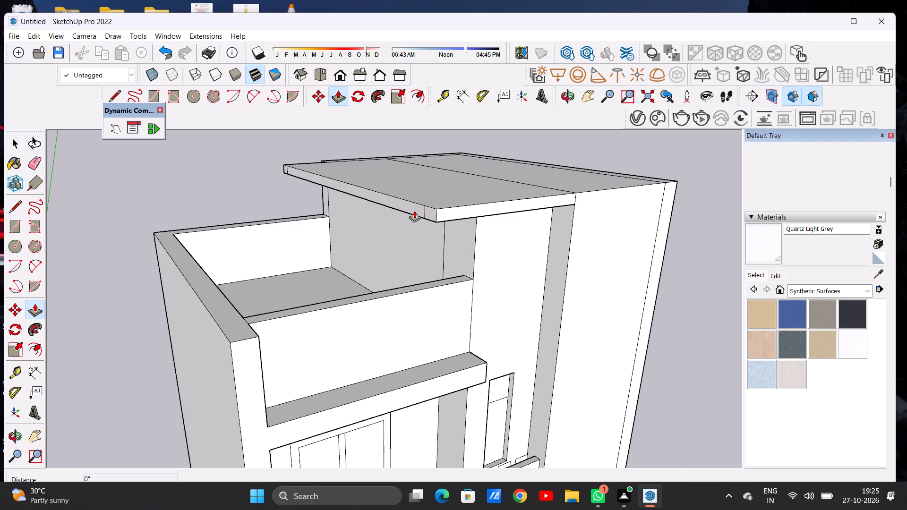
pyautogui.click(408, 205)
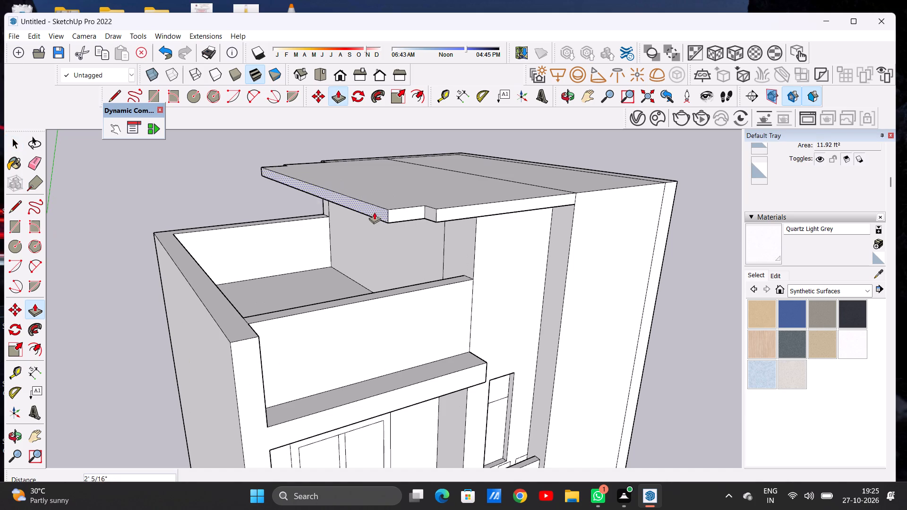
pyautogui.scroll(-2, 400, 209)
pyautogui.scroll(1, 403, 209)
pyautogui.scroll(-4, 403, 209)
pyautogui.scroll(1, 404, 208)
pyautogui.scroll(-1, 404, 208)
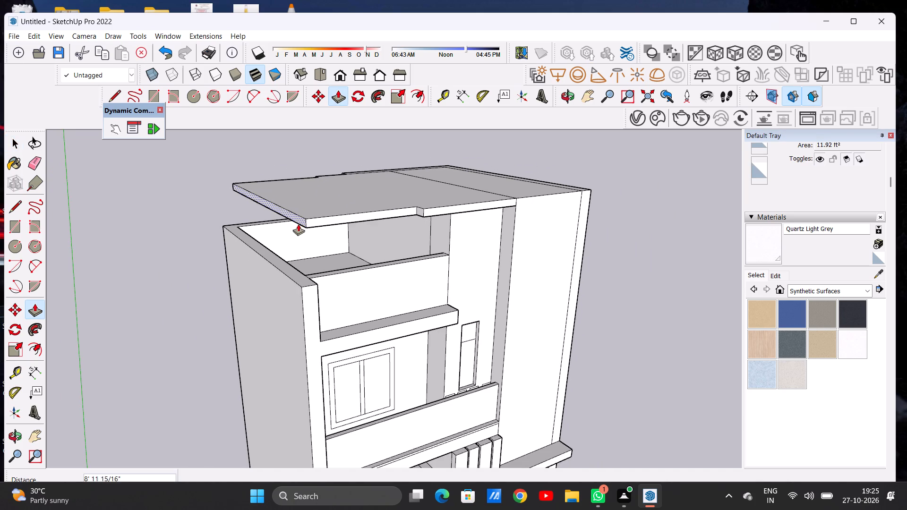
pyautogui.click(301, 287)
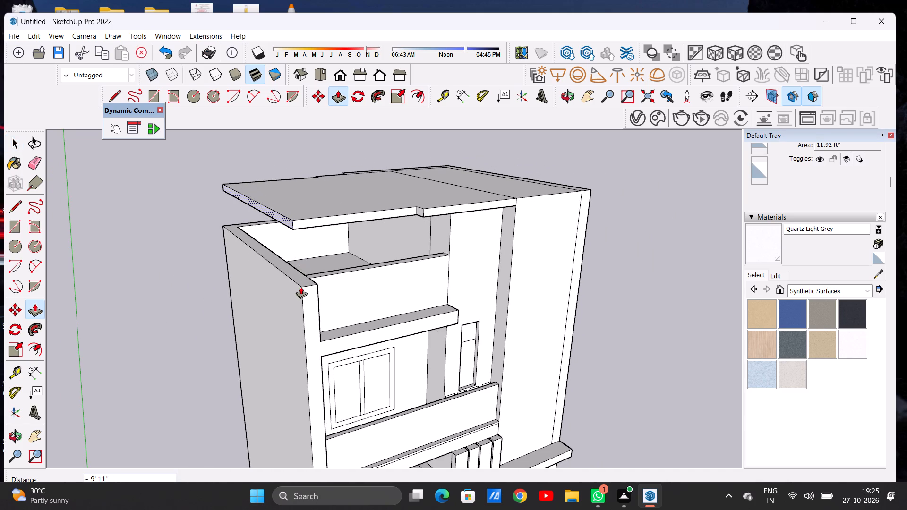
pyautogui.press('space')
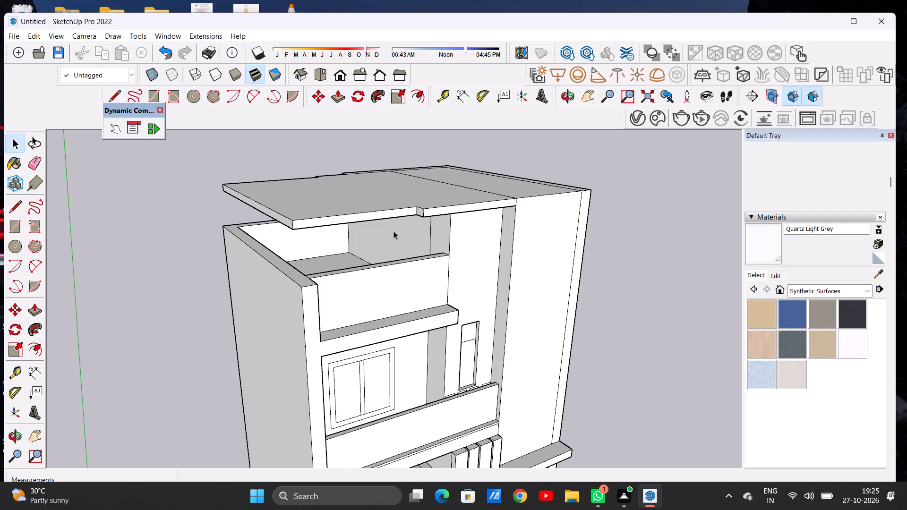
# Examine the extended roof slab from the front, from the side and from above.
pyautogui.scroll(-3, 388, 230)
pyautogui.moveTo(378, 238); pyautogui.dragTo(322, 259, button='middle')
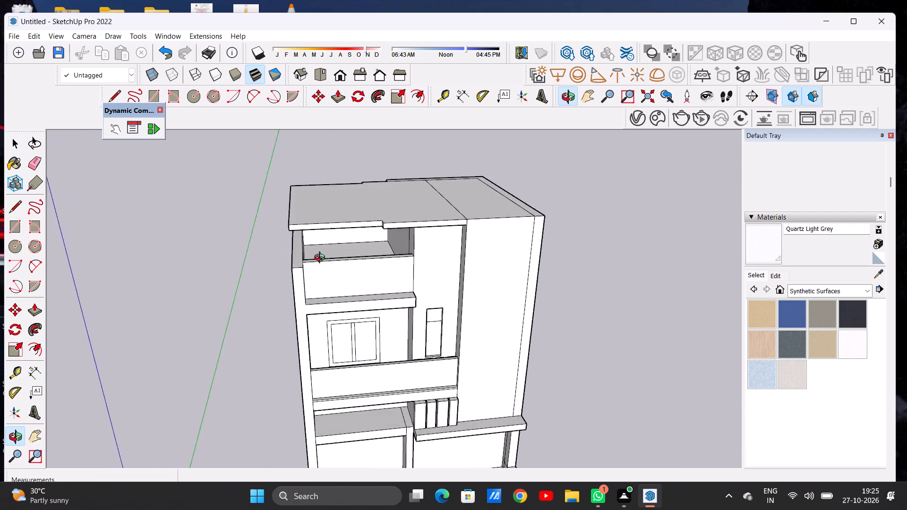
pyautogui.moveTo(322, 259); pyautogui.dragTo(575, 229, button='middle')
pyautogui.scroll(-4, 459, 196)
pyautogui.moveTo(416, 233); pyautogui.dragTo(431, 307, button='middle')
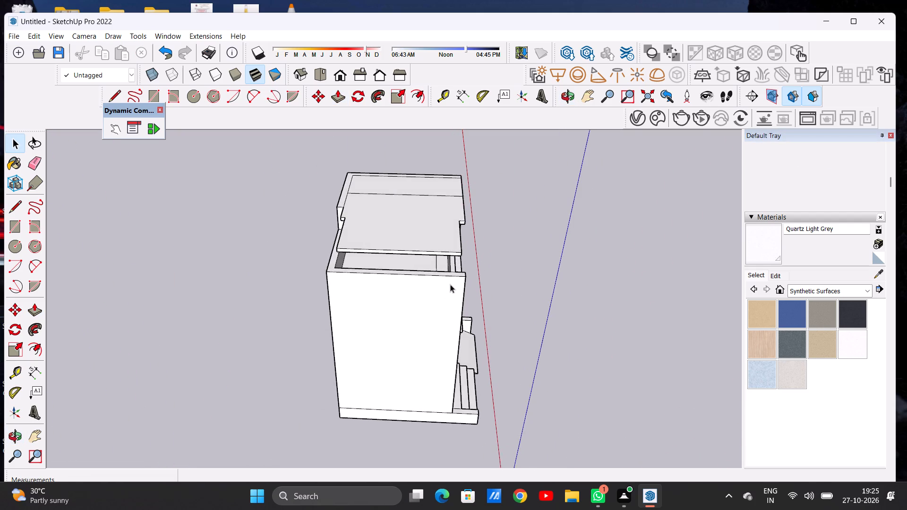
# Draw two lines about 1' 2 1/16" long across the top of the lower roof's outer side wall near its front end, marking a pillar footprint.
pyautogui.scroll(6, 452, 280)
pyautogui.moveTo(451, 217); pyautogui.dragTo(456, 276, button='middle')
pyautogui.scroll(-6, 459, 207)
pyautogui.scroll(5, 462, 273)
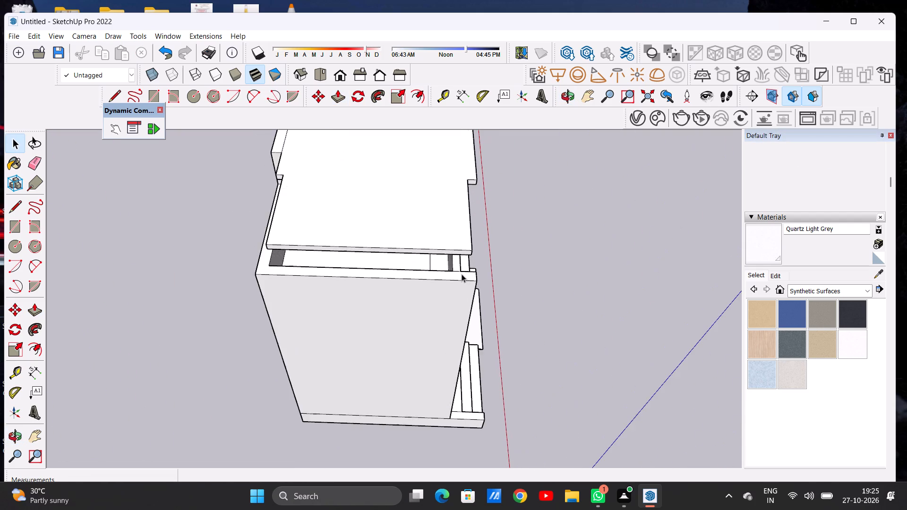
pyautogui.scroll(5, 453, 274)
pyautogui.press('l')
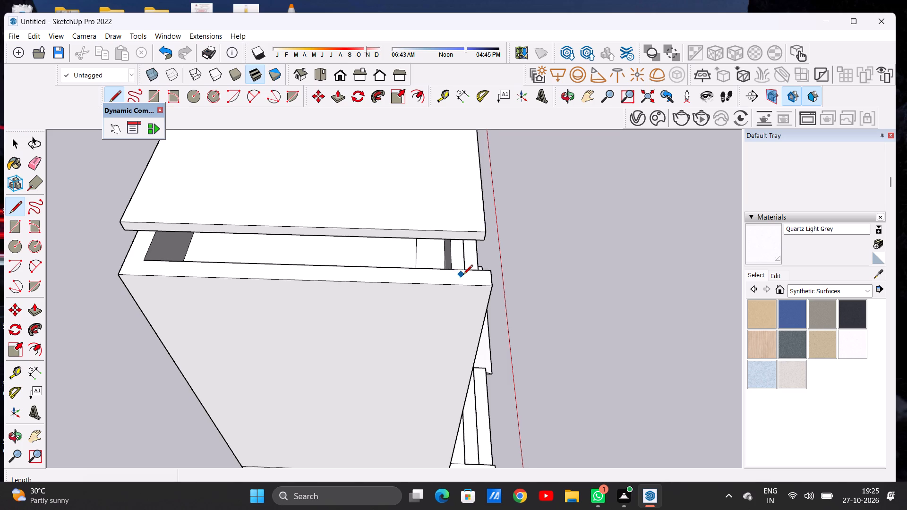
pyautogui.scroll(4, 467, 273)
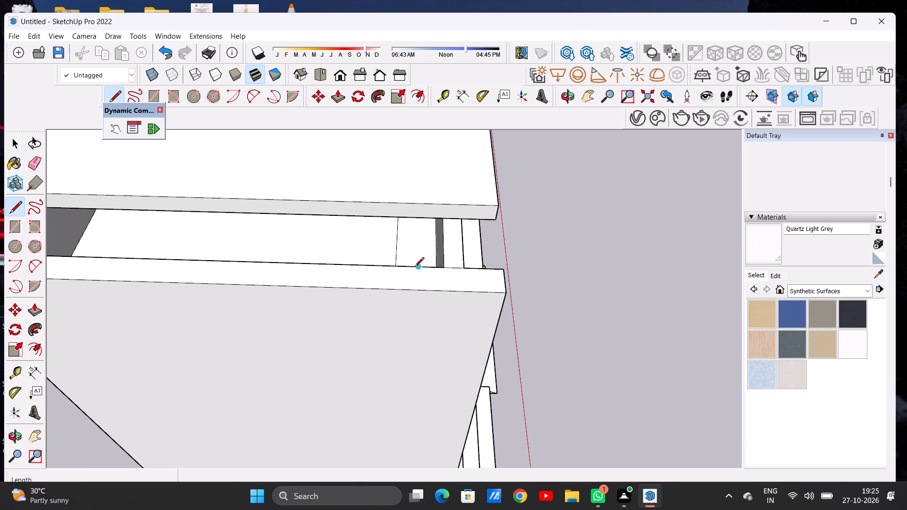
pyautogui.click(394, 268)
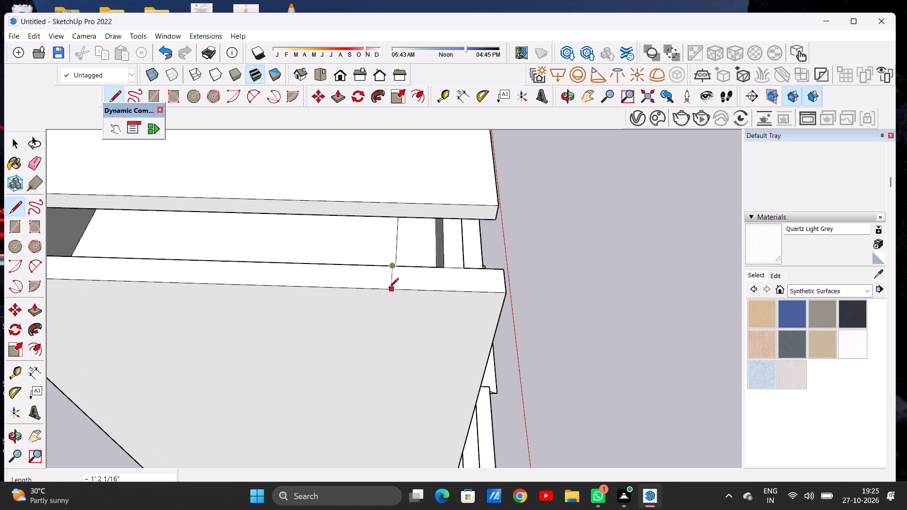
pyautogui.click(389, 289)
pyautogui.scroll(-6, 397, 276)
pyautogui.moveTo(419, 283); pyautogui.dragTo(373, 230, button='middle')
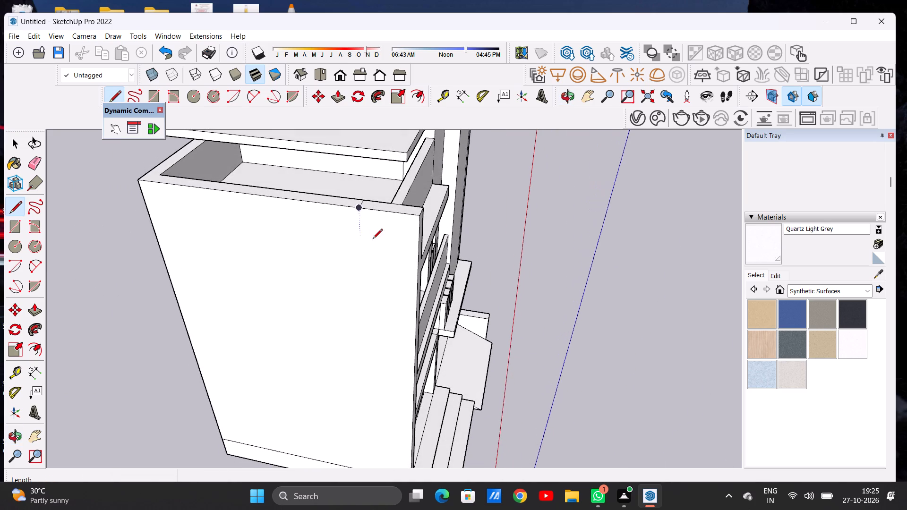
pyautogui.scroll(-4, 385, 242)
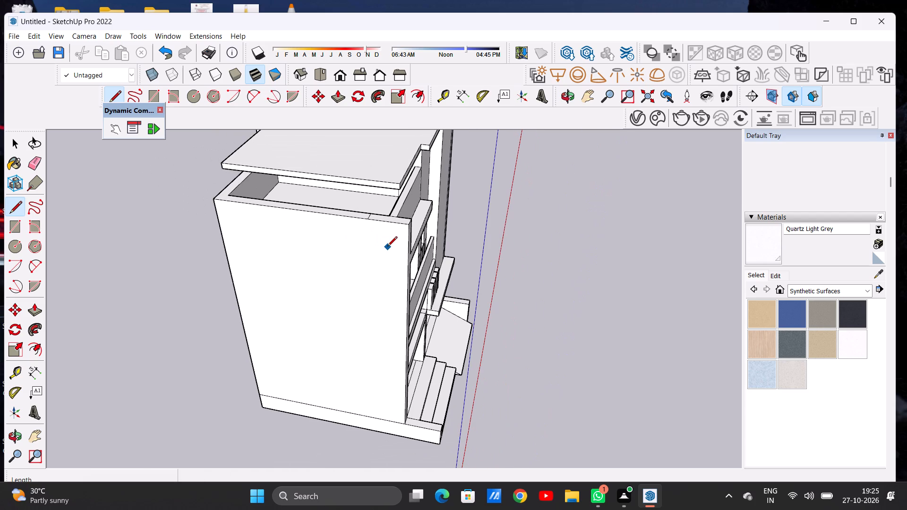
pyautogui.scroll(8, 353, 215)
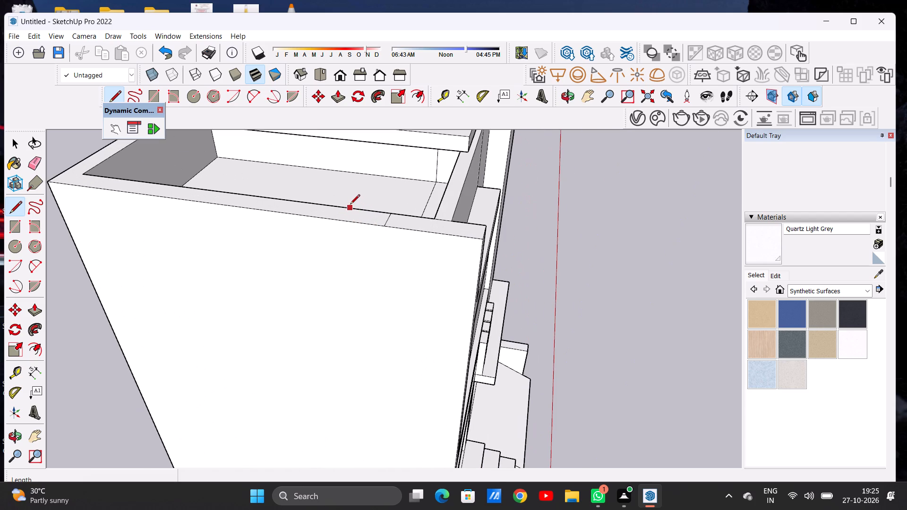
pyautogui.click(343, 205)
pyautogui.click(333, 217)
# Push/Pull the marked front footprint up about 3' 10 1/8" to the underside of the extended roof slab.
pyautogui.press('p')
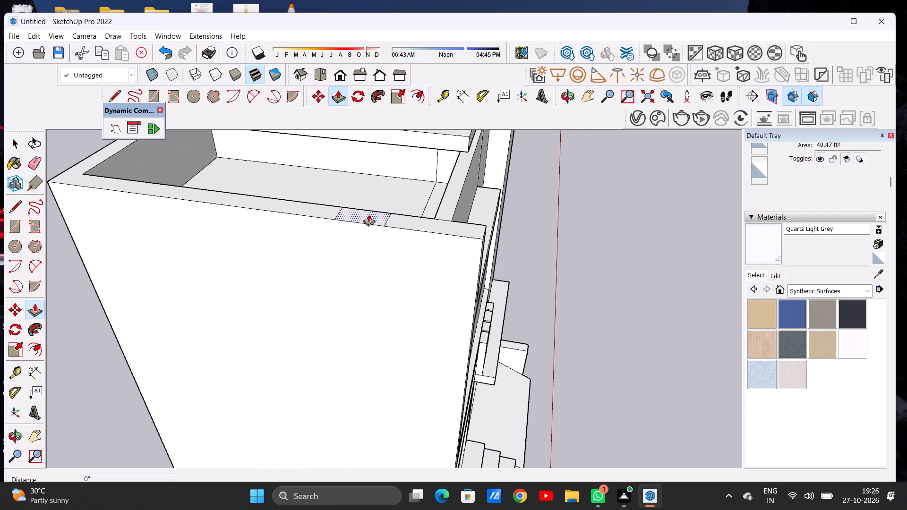
pyautogui.click(370, 212)
pyautogui.scroll(-15, 368, 199)
pyautogui.scroll(15, 377, 190)
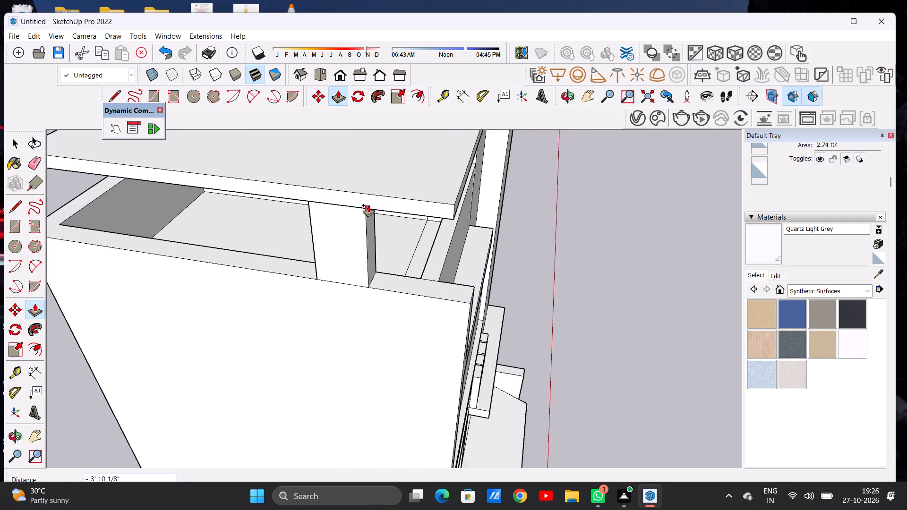
pyautogui.scroll(2, 368, 205)
pyautogui.click(366, 209)
pyautogui.press('space')
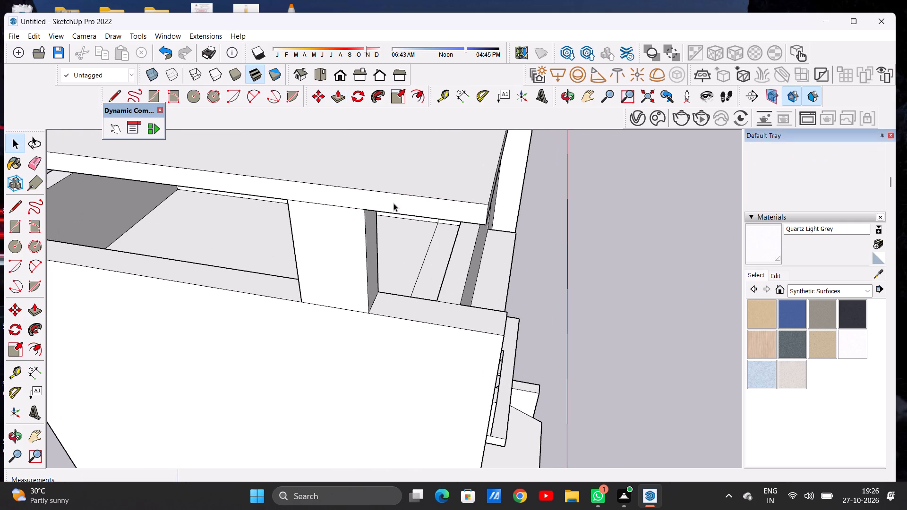
# Examine the front pillar under the extended roof slab from the front and from the side.
pyautogui.scroll(-9, 394, 203)
pyautogui.moveTo(412, 213); pyautogui.dragTo(315, 187, button='middle')
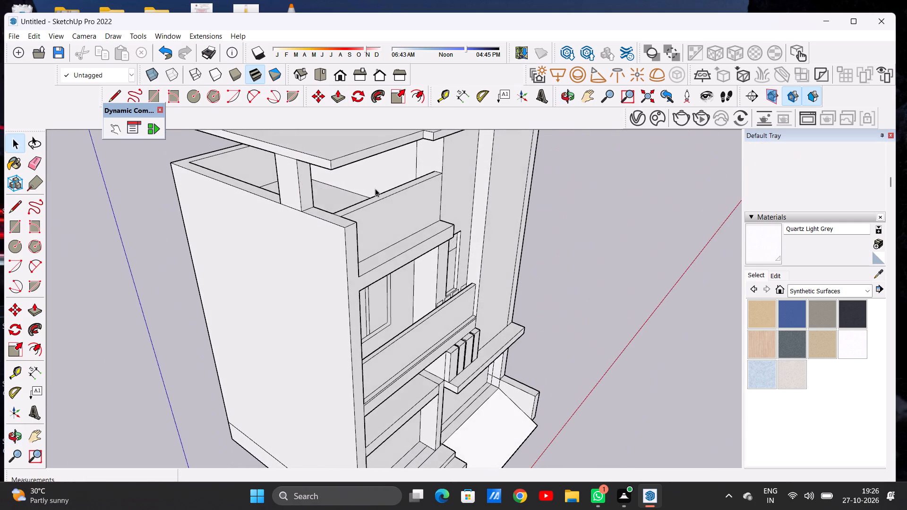
pyautogui.moveTo(421, 183); pyautogui.dragTo(316, 171, button='middle')
pyautogui.scroll(-5, 328, 193)
pyautogui.moveTo(429, 209); pyautogui.dragTo(355, 142, button='middle')
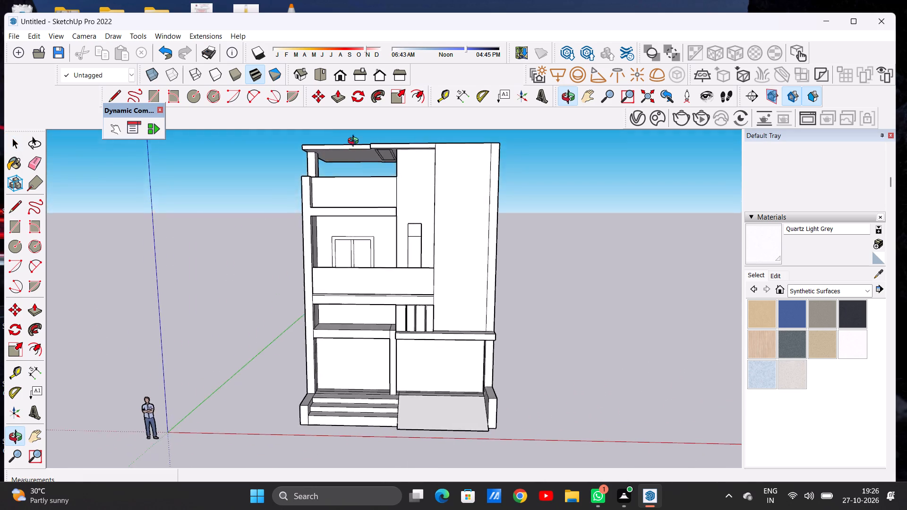
pyautogui.moveTo(355, 142); pyautogui.dragTo(512, 153, button='middle')
pyautogui.moveTo(342, 181); pyautogui.dragTo(539, 177, button='middle')
pyautogui.scroll(-5, 513, 154)
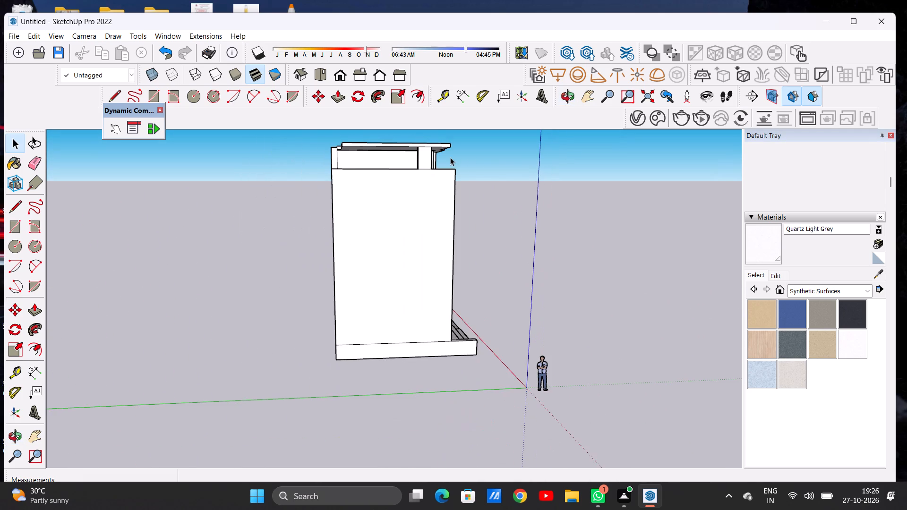
# Draw two lines across the top of the outer side wall near its rear corner, marking a second pillar footprint.
pyautogui.moveTo(418, 158); pyautogui.dragTo(400, 262, button='middle')
pyautogui.scroll(5, 359, 213)
pyautogui.moveTo(376, 208); pyautogui.dragTo(382, 238, button='middle')
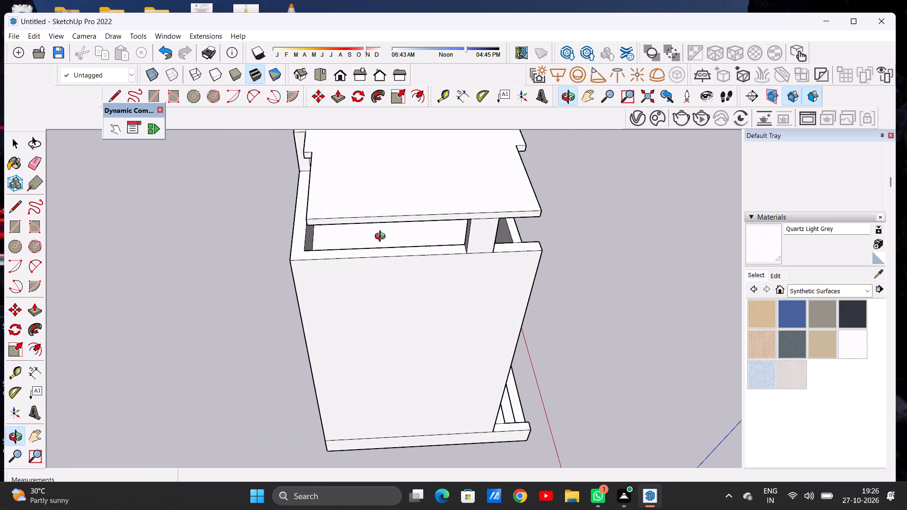
pyautogui.moveTo(382, 238); pyautogui.dragTo(383, 240, button='middle')
pyautogui.press('l')
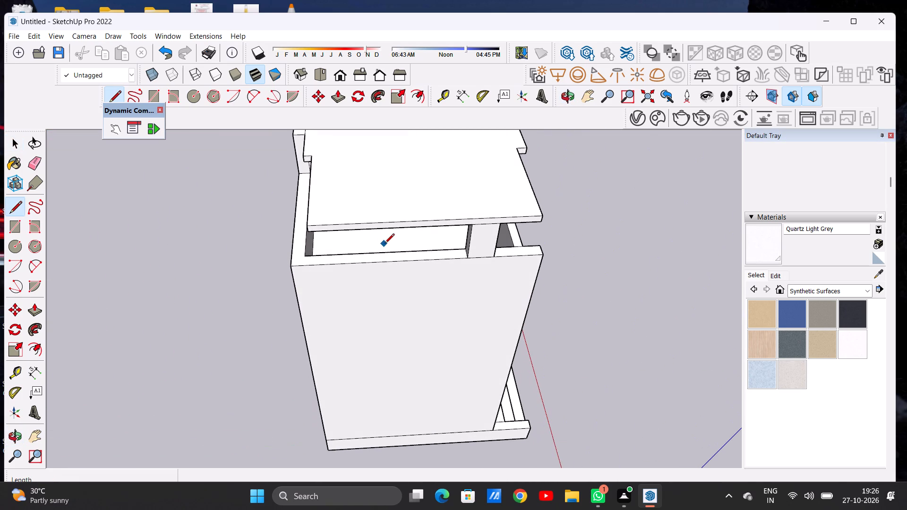
pyautogui.scroll(4, 336, 258)
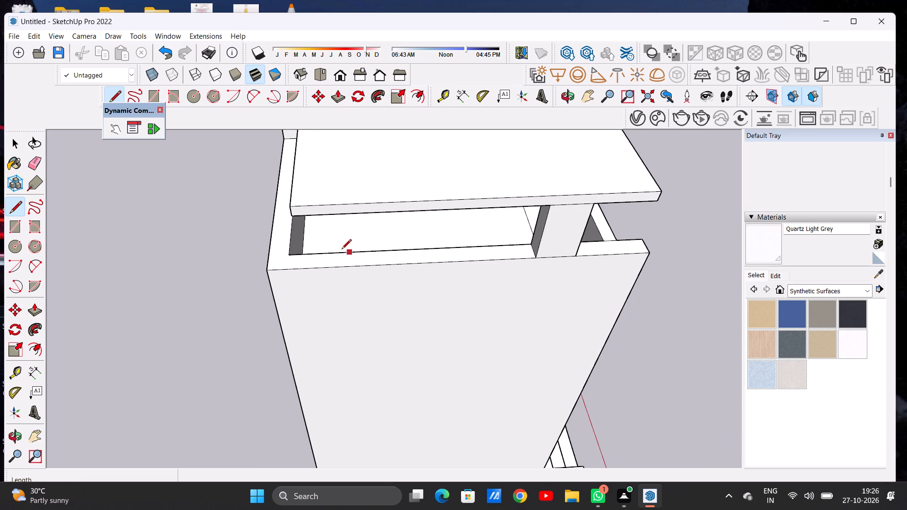
pyautogui.scroll(5, 348, 254)
pyautogui.scroll(4, 274, 244)
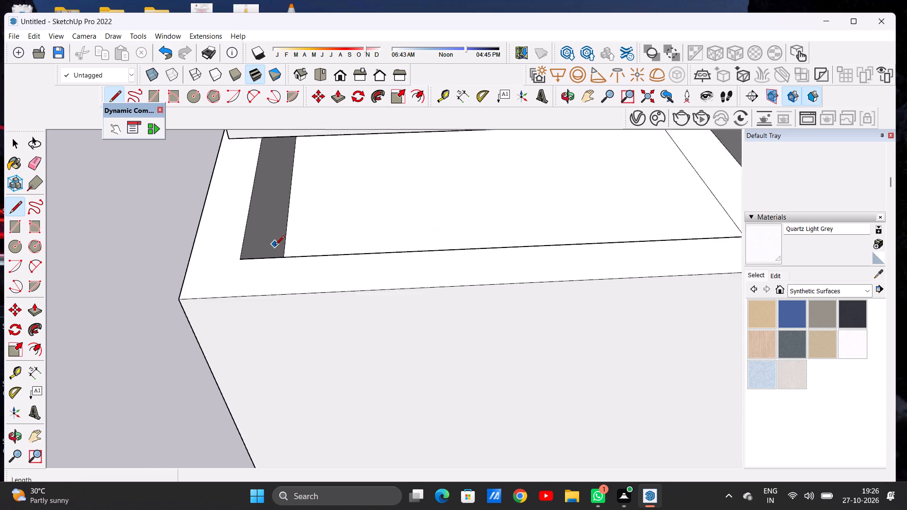
pyautogui.click(277, 261)
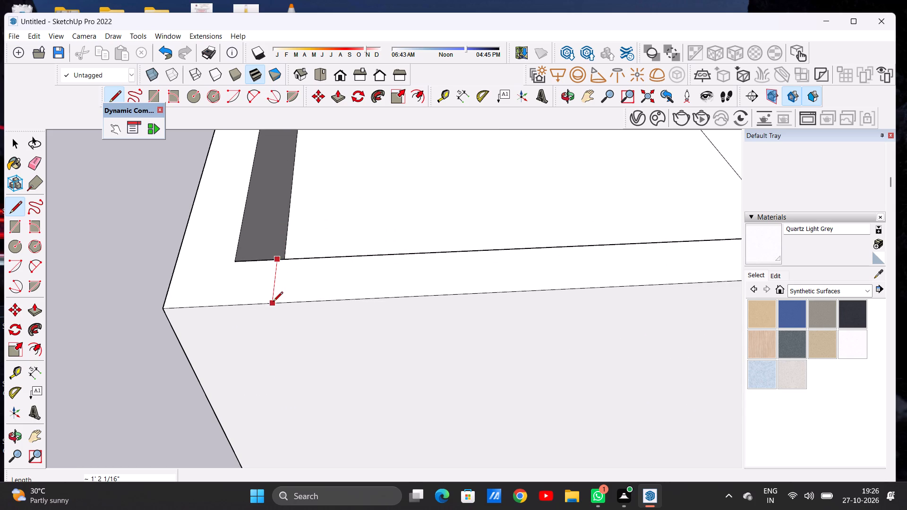
pyautogui.click(273, 302)
pyautogui.click(403, 256)
pyautogui.click(405, 297)
pyautogui.press('space')
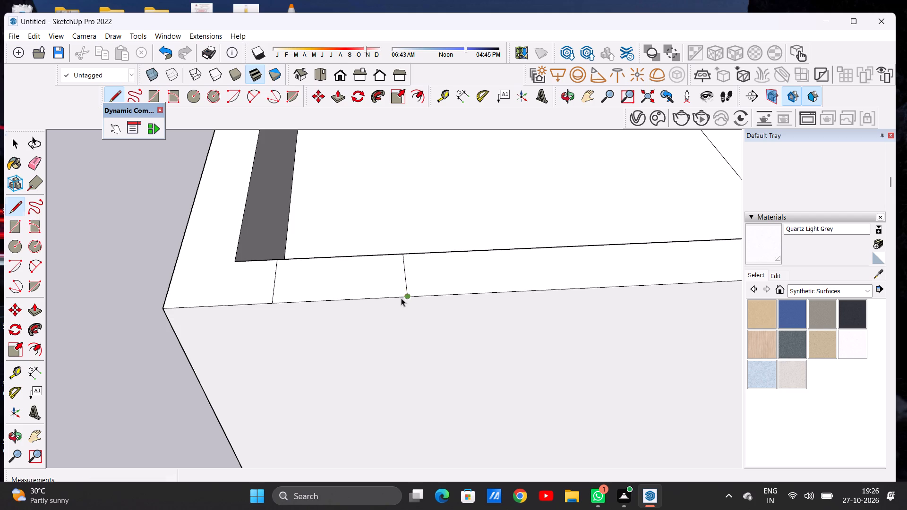
# Push/Pull the rear footprint on the side wall up to the underside of the extended roof slab.
pyautogui.scroll(-14, 374, 299)
pyautogui.moveTo(427, 289); pyautogui.dragTo(359, 231, button='middle')
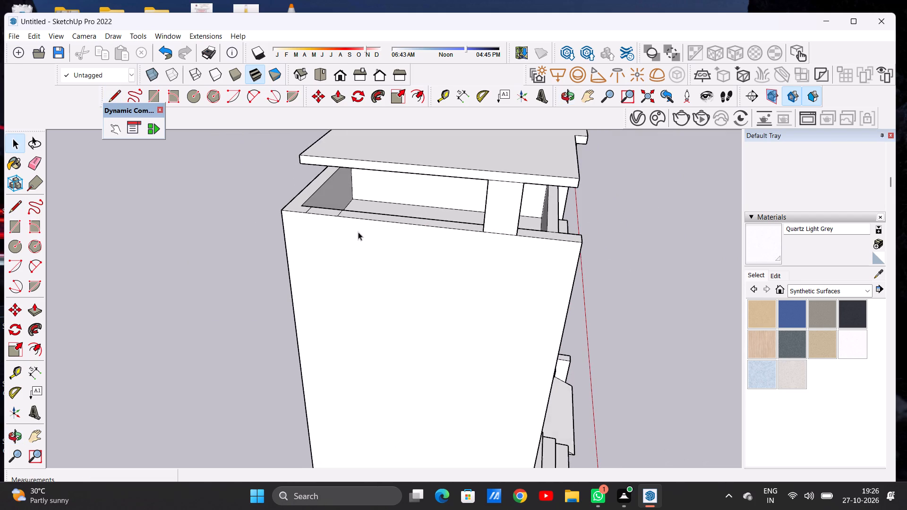
pyautogui.scroll(-4, 367, 245)
pyautogui.scroll(6, 346, 213)
pyautogui.scroll(-1, 344, 216)
pyautogui.moveTo(335, 224); pyautogui.dragTo(352, 273, button='middle')
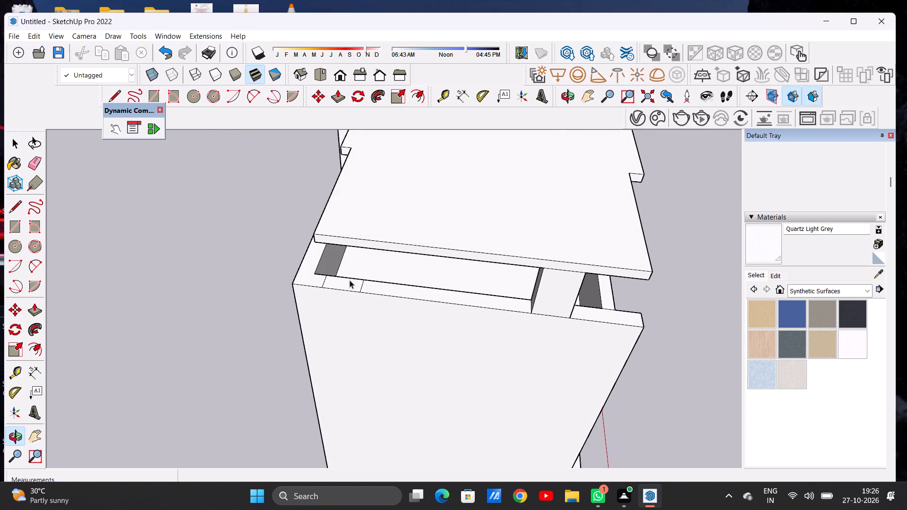
pyautogui.press('p')
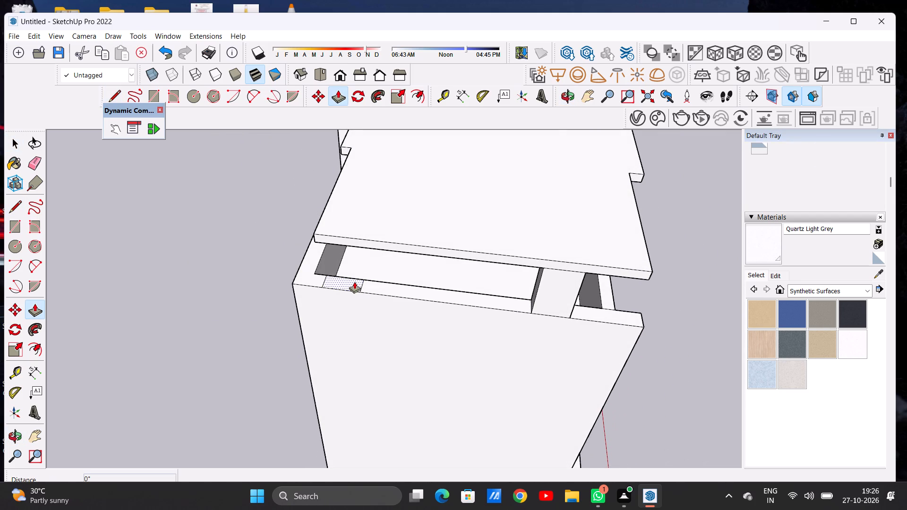
pyautogui.click(354, 281)
pyautogui.scroll(8, 353, 248)
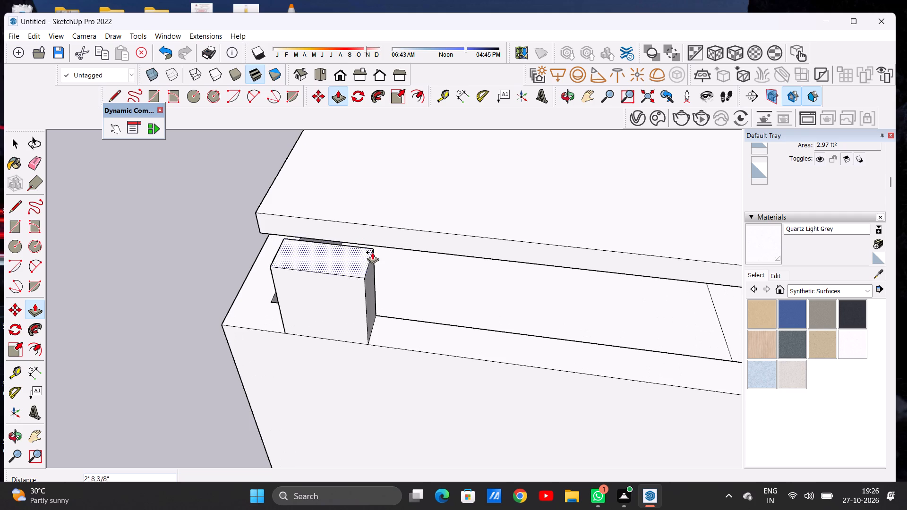
pyautogui.click(368, 242)
pyautogui.press('space')
# Examine both pillars and the extended roof slab from the side and from the front.
pyautogui.scroll(-5, 373, 263)
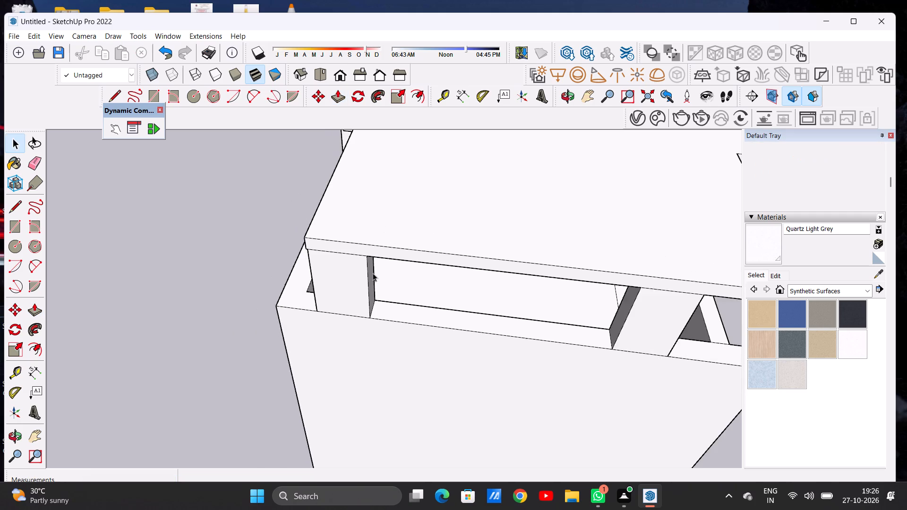
pyautogui.scroll(-5, 373, 273)
pyautogui.moveTo(380, 305); pyautogui.dragTo(381, 196, button='middle')
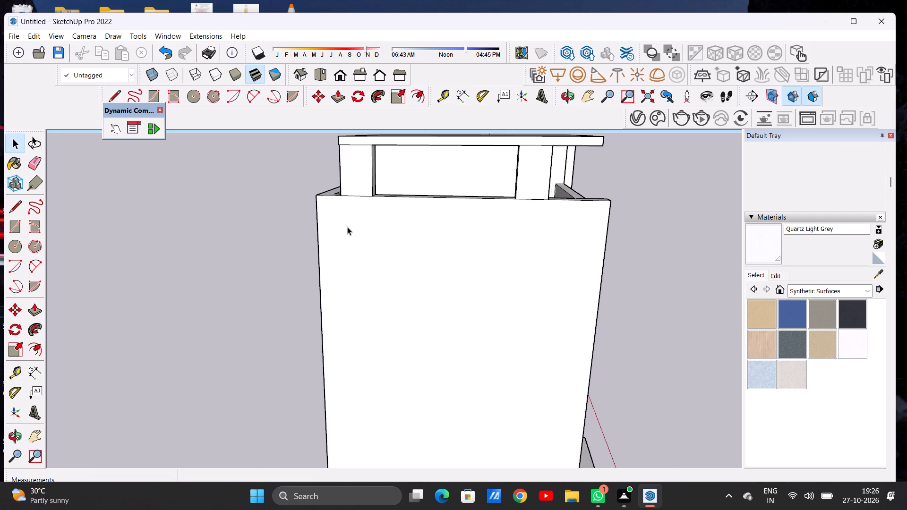
pyautogui.scroll(-7, 347, 228)
pyautogui.moveTo(450, 221); pyautogui.dragTo(299, 206, button='middle')
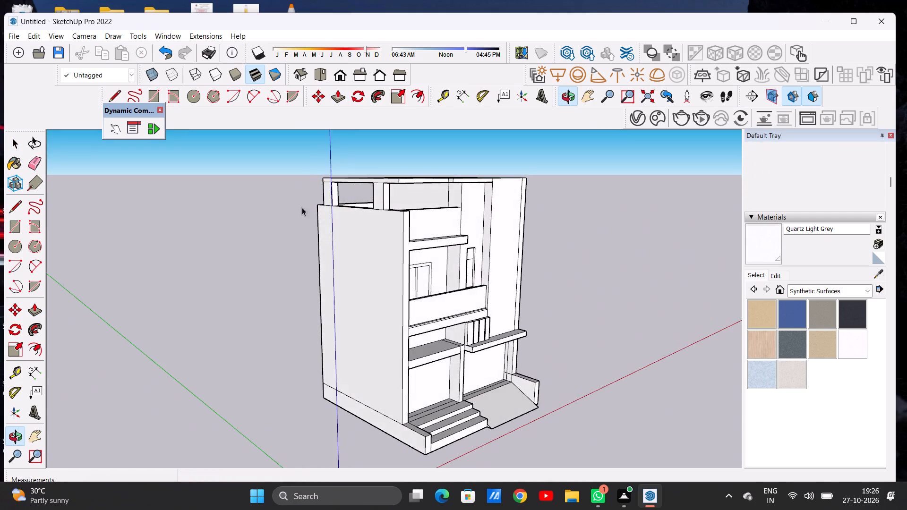
pyautogui.moveTo(427, 189); pyautogui.dragTo(294, 178, button='middle')
pyautogui.scroll(5, 402, 163)
pyautogui.moveTo(392, 204); pyautogui.dragTo(374, 192, button='middle')
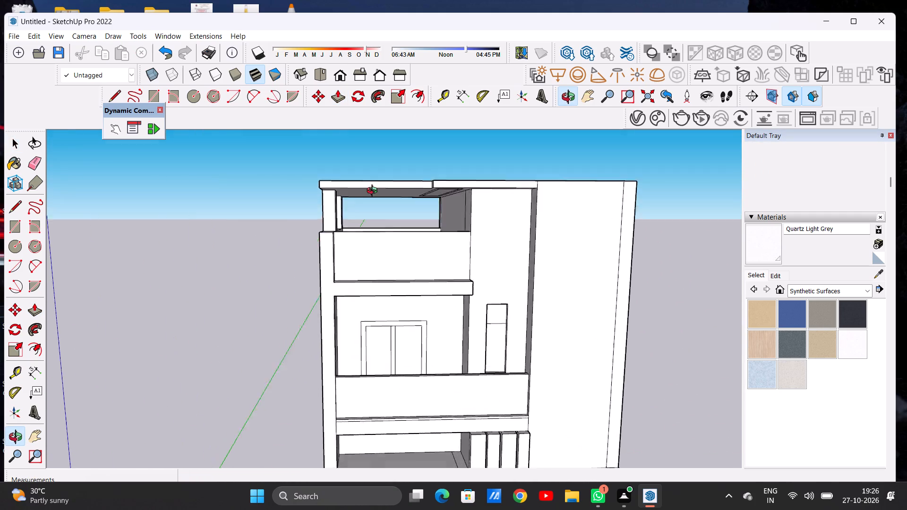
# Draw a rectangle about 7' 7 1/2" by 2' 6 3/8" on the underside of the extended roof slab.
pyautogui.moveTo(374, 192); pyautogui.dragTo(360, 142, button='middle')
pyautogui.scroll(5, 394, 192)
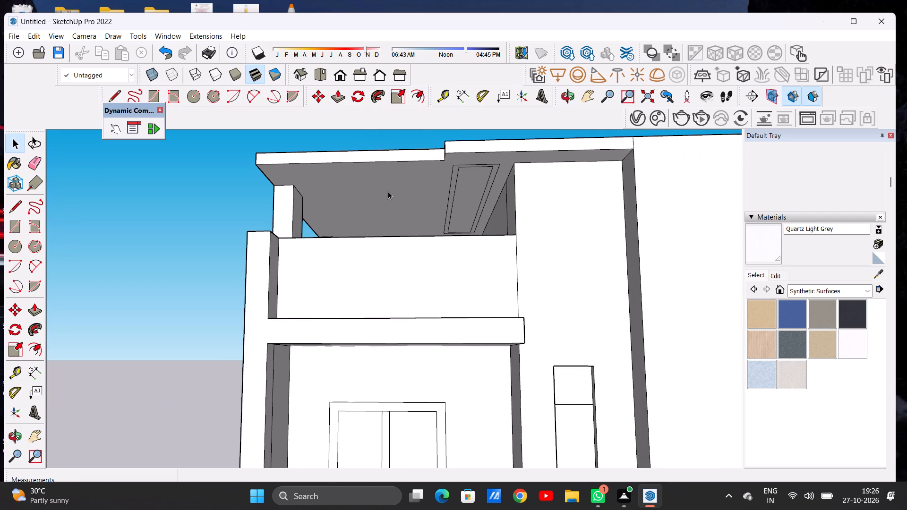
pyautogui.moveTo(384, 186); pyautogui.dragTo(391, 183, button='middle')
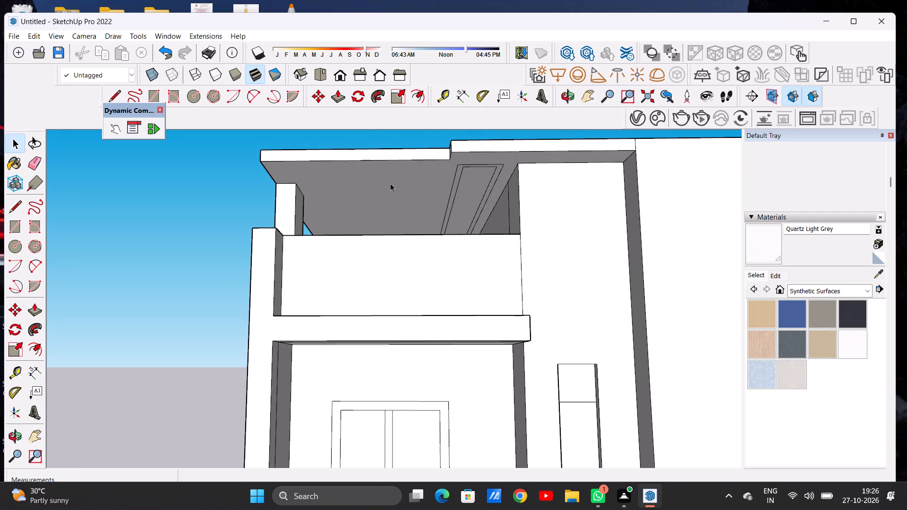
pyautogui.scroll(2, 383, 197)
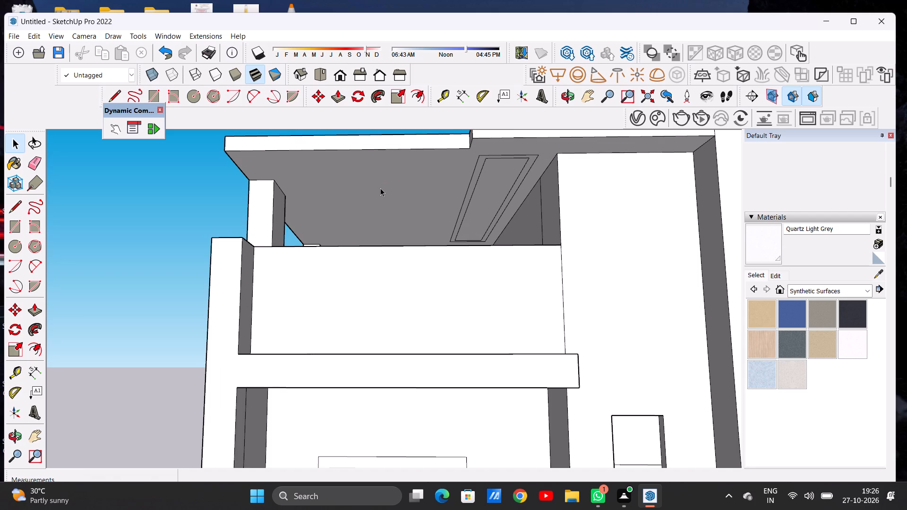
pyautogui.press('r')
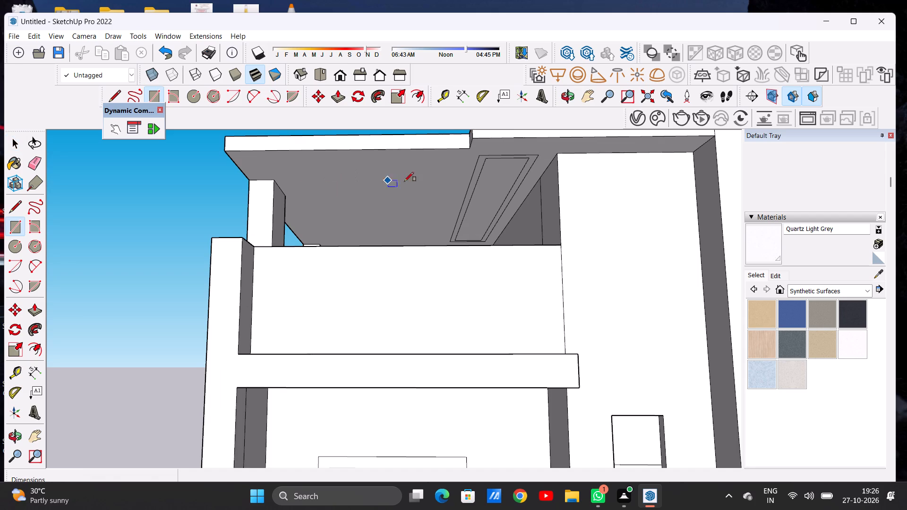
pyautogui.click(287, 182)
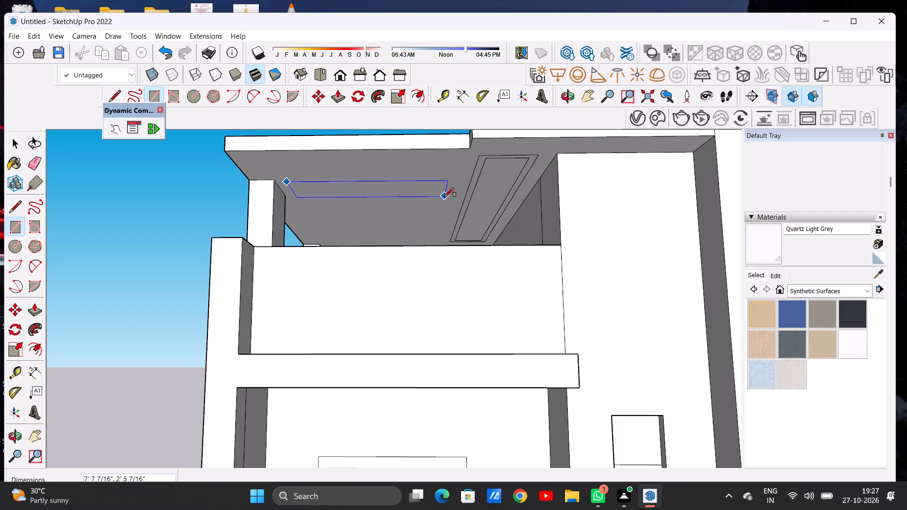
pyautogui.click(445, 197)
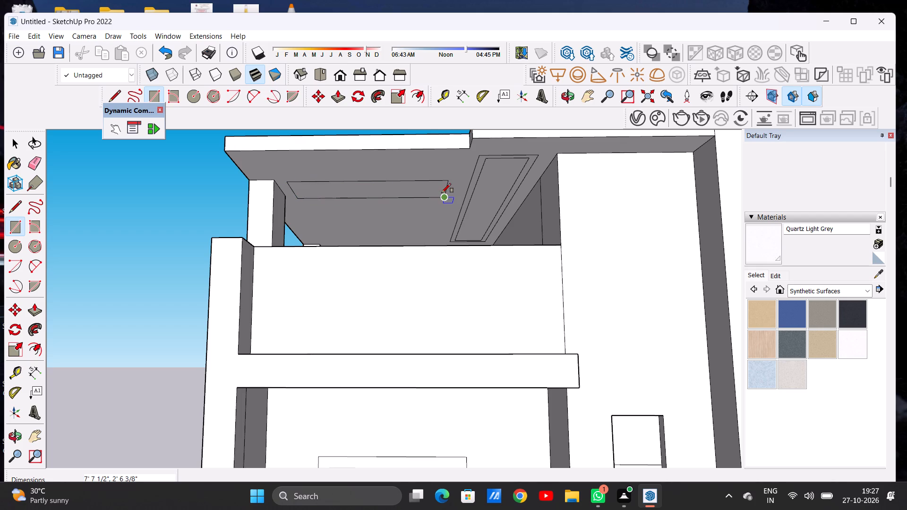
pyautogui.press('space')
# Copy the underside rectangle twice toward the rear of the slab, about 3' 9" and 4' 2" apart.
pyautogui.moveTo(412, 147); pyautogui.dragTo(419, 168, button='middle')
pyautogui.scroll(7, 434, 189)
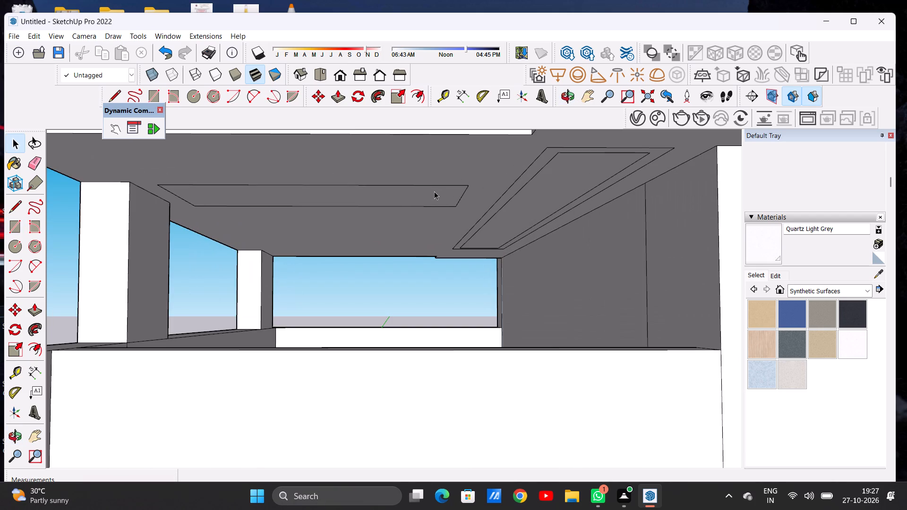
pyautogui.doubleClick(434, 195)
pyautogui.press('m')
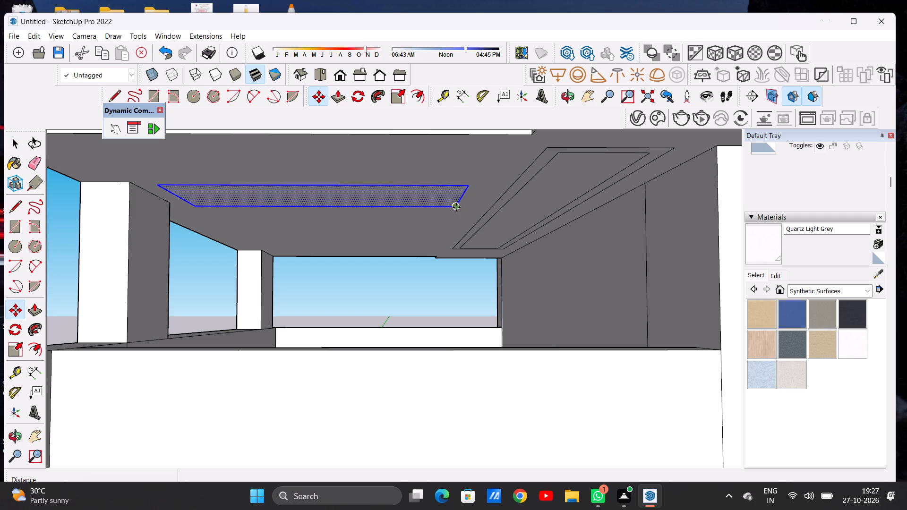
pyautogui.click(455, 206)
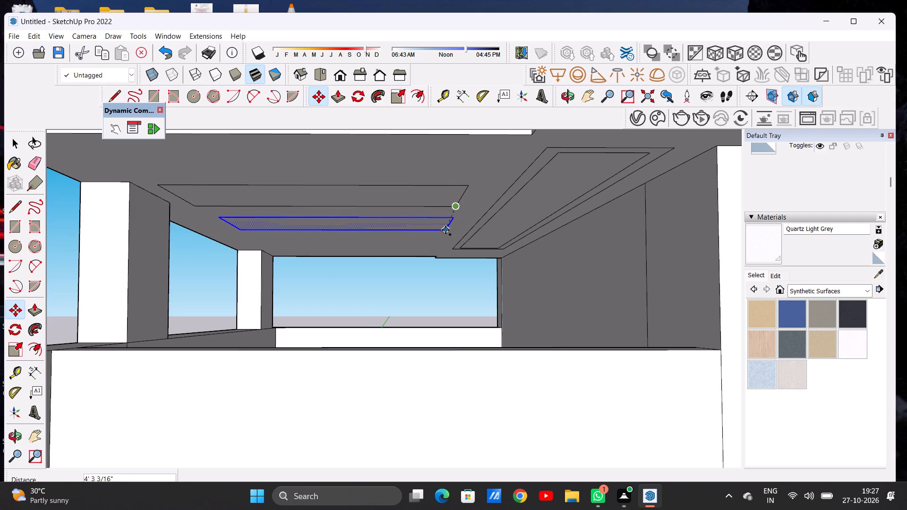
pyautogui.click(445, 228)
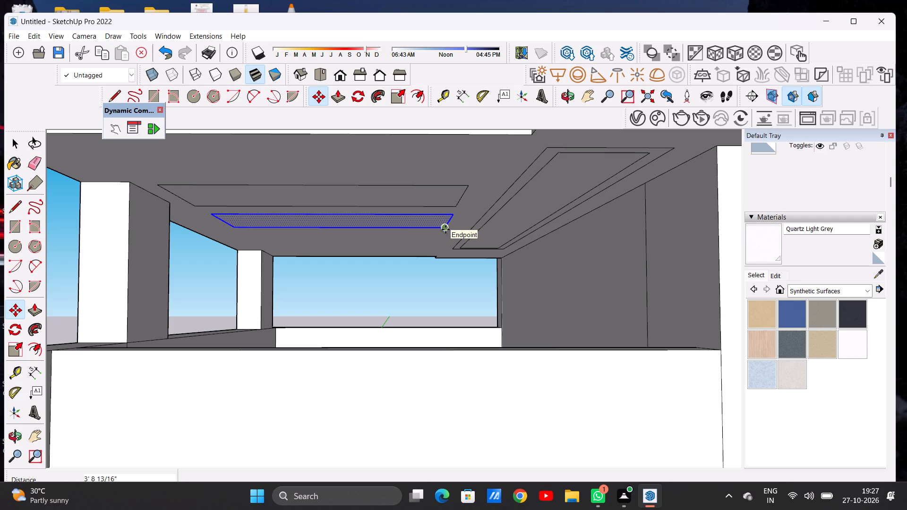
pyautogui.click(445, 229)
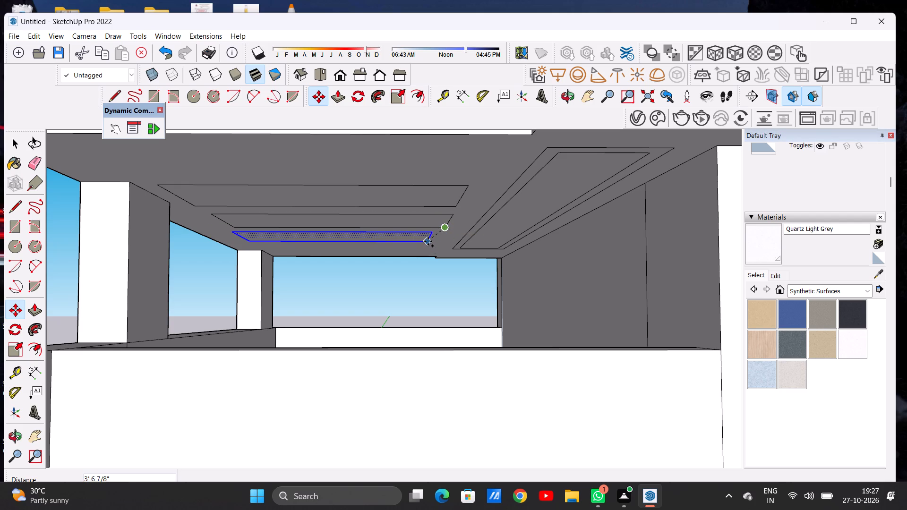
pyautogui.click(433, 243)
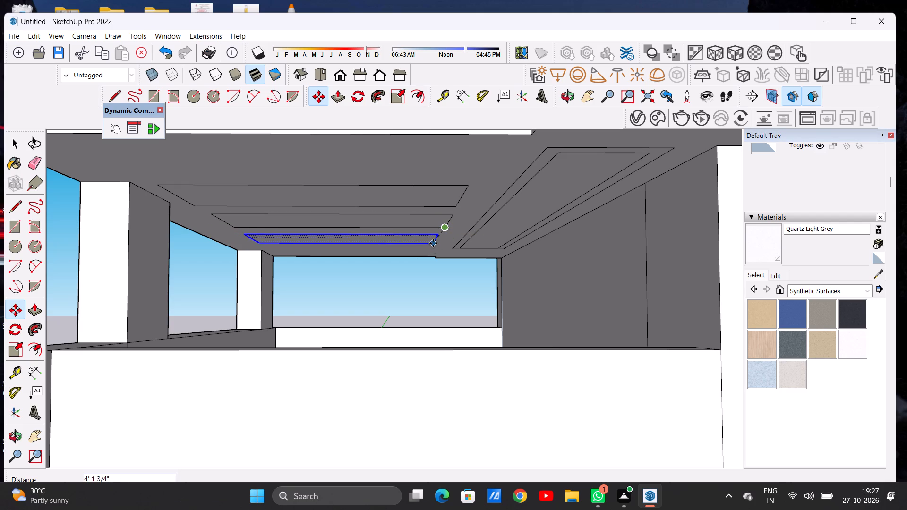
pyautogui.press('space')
# Examine the spacing of the three underside rectangles between the pillars from the side of the building.
pyautogui.scroll(-11, 442, 217)
pyautogui.moveTo(386, 216); pyautogui.dragTo(513, 230, button='middle')
pyautogui.moveTo(375, 226); pyautogui.dragTo(532, 215, button='middle')
pyautogui.moveTo(422, 215); pyautogui.dragTo(512, 165, button='middle')
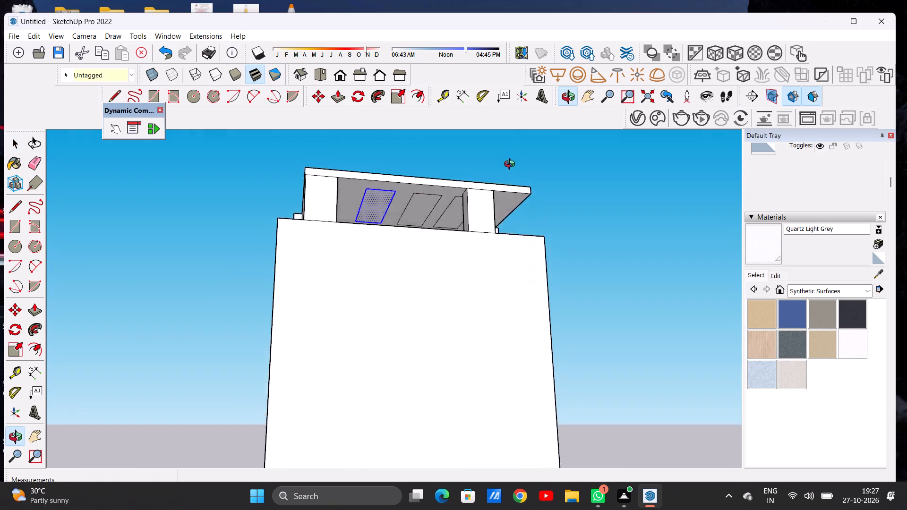
pyautogui.moveTo(512, 165); pyautogui.dragTo(438, 162, button='middle')
pyautogui.scroll(1, 367, 210)
pyautogui.scroll(-1, 367, 210)
pyautogui.scroll(3, 367, 210)
pyautogui.moveTo(371, 210); pyautogui.dragTo(410, 247, button='middle')
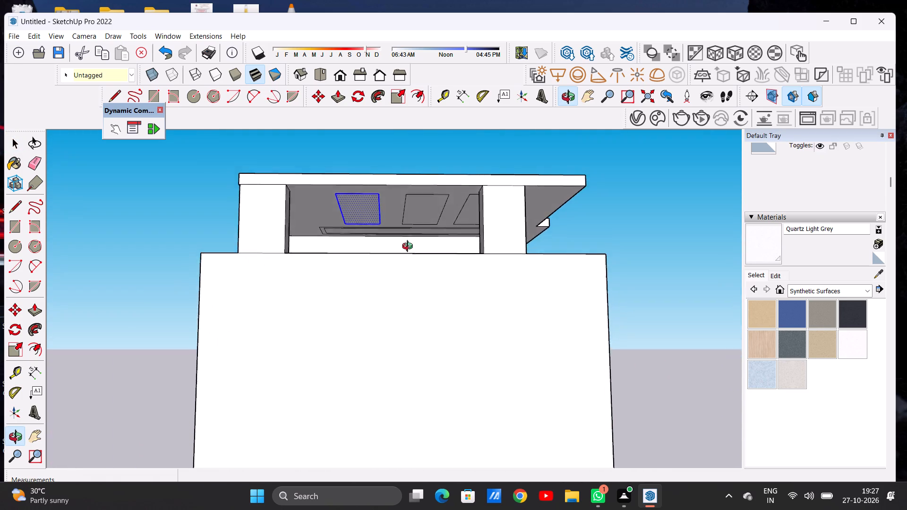
pyautogui.moveTo(410, 247); pyautogui.dragTo(409, 254, button='middle')
pyautogui.scroll(7, 420, 227)
pyautogui.scroll(-5, 422, 227)
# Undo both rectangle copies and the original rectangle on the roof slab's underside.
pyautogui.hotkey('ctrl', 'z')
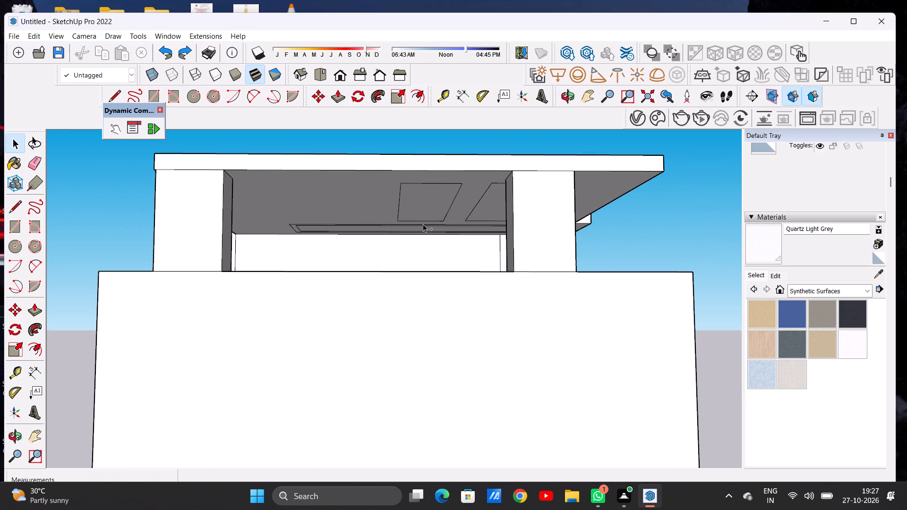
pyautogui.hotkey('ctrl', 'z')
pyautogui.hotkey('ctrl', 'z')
# Draw a narrower rectangle about 6' 7" long across the extended roof slab's underside, beside the existing framed panel.
pyautogui.scroll(-6, 415, 195)
pyautogui.moveTo(458, 201); pyautogui.dragTo(302, 217, button='middle')
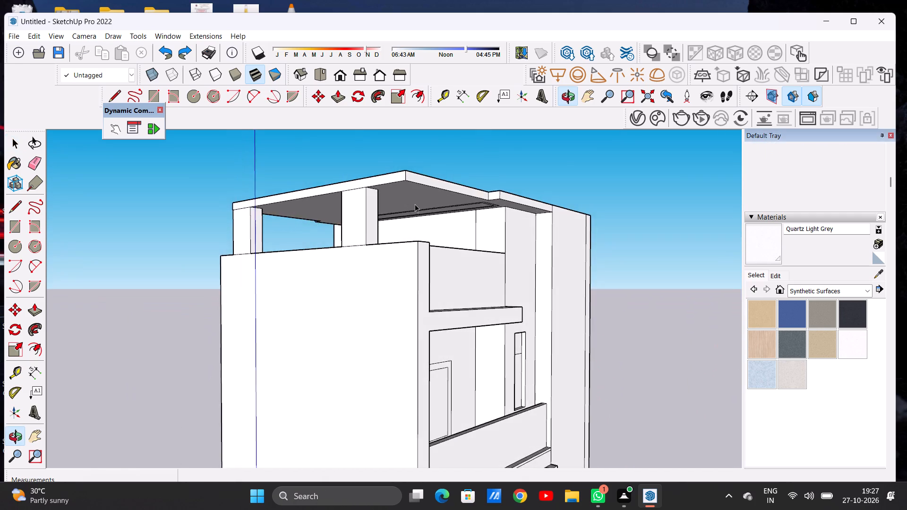
pyautogui.moveTo(415, 204); pyautogui.dragTo(253, 211, button='middle')
pyautogui.scroll(7, 347, 213)
pyautogui.moveTo(352, 226); pyautogui.dragTo(342, 186, button='middle')
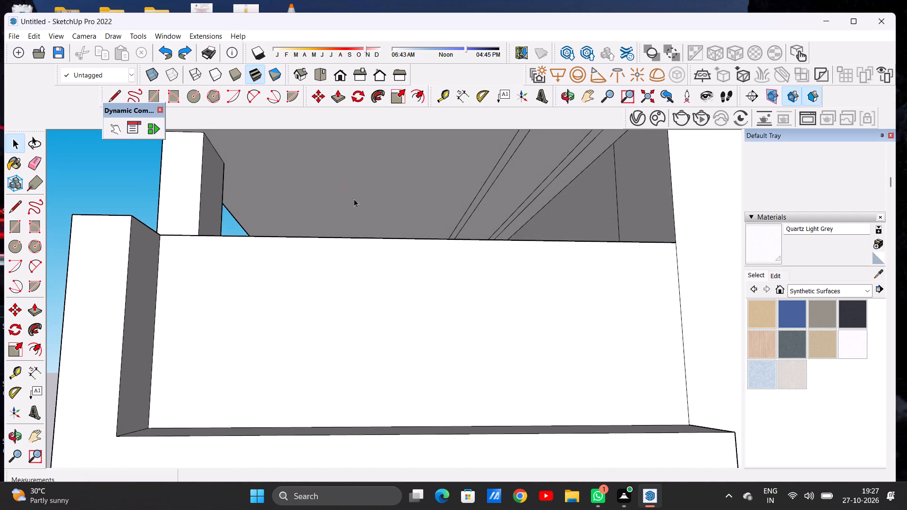
pyautogui.scroll(-14, 372, 217)
pyautogui.moveTo(369, 189); pyautogui.dragTo(369, 297, button='middle')
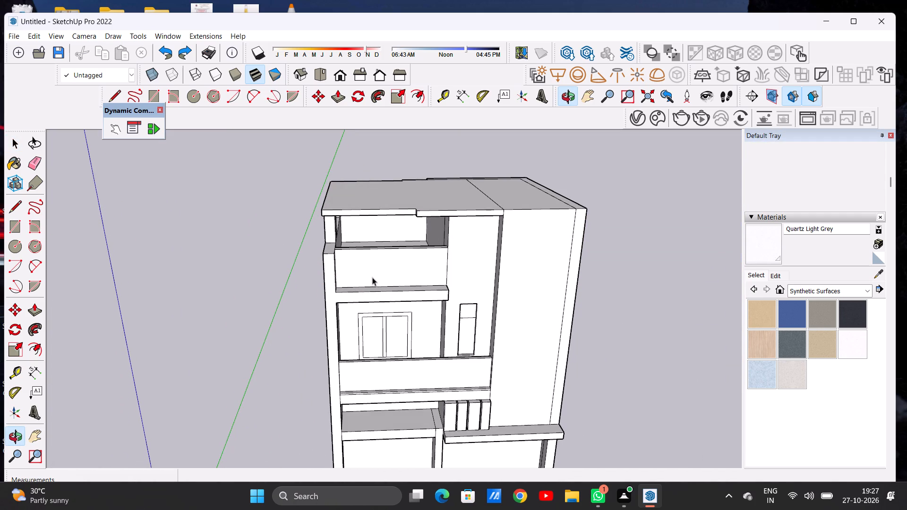
pyautogui.moveTo(374, 237); pyautogui.dragTo(370, 166, button='middle')
pyautogui.scroll(2, 371, 182)
pyautogui.scroll(-1, 371, 182)
pyautogui.scroll(4, 371, 182)
pyautogui.moveTo(382, 211); pyautogui.dragTo(374, 185, button='middle')
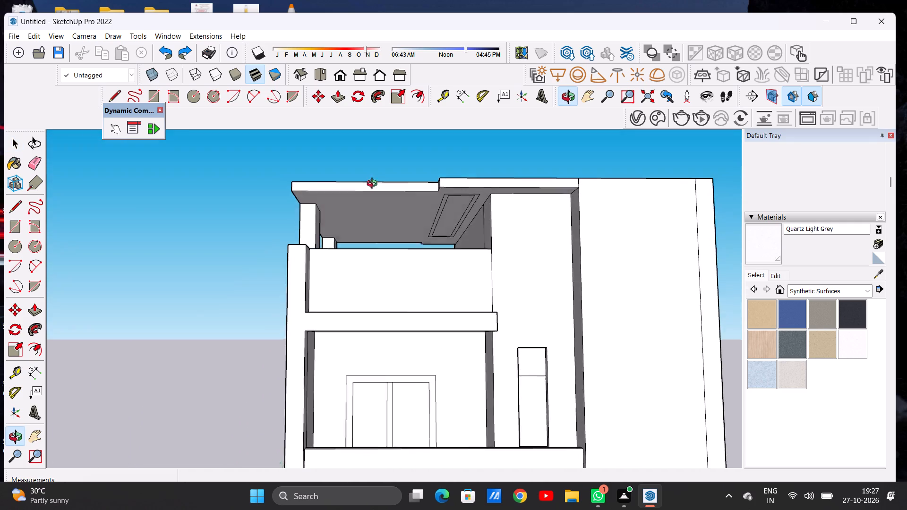
pyautogui.moveTo(374, 185); pyautogui.dragTo(373, 170, button='middle')
pyautogui.scroll(5, 370, 195)
pyautogui.press('r')
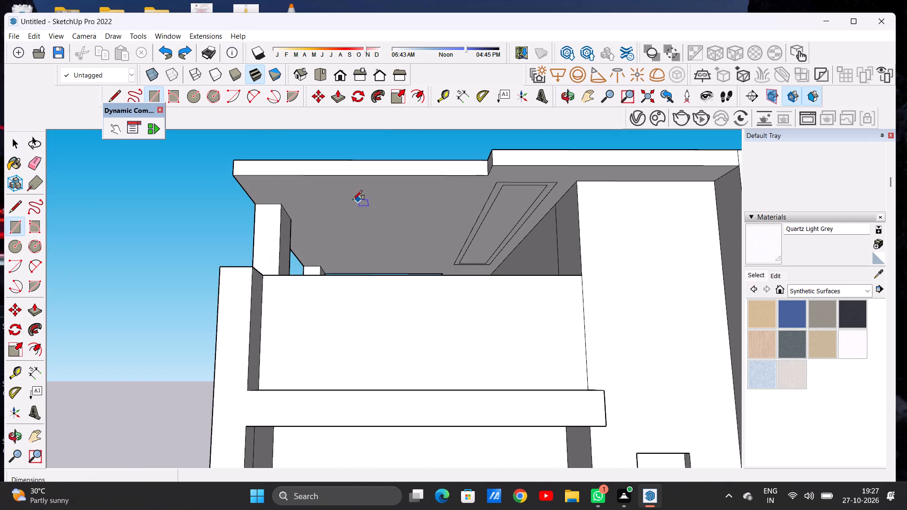
pyautogui.click(307, 205)
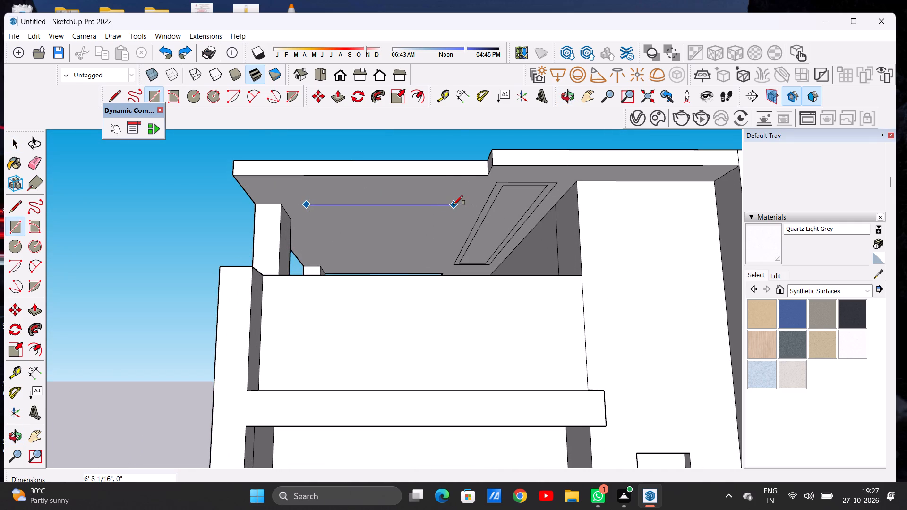
pyautogui.click(448, 201)
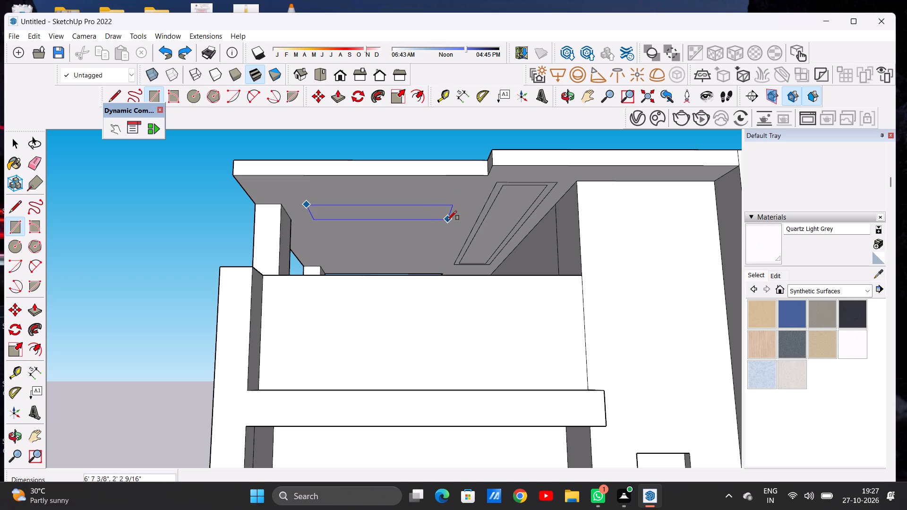
pyautogui.click(447, 217)
pyautogui.press('space')
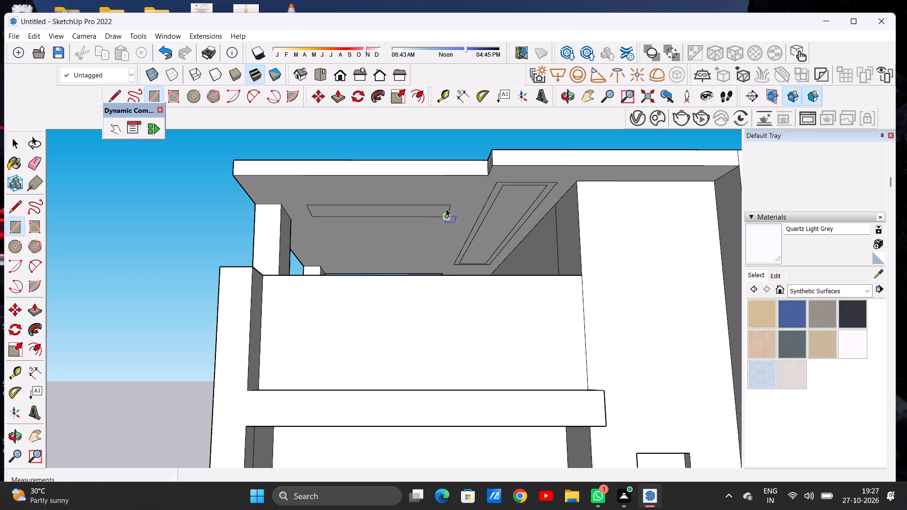
# Examine the new underside rectangle and its position relative to the pillars from the front and the side.
pyautogui.moveTo(429, 192); pyautogui.dragTo(430, 215, button='middle')
pyautogui.scroll(1, 439, 221)
pyautogui.scroll(-1, 439, 221)
pyautogui.scroll(4, 439, 221)
pyautogui.scroll(-6, 467, 196)
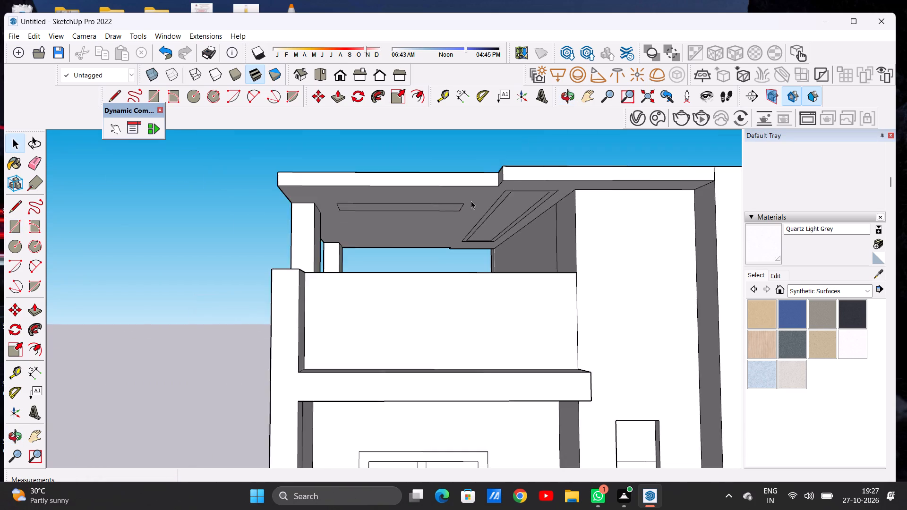
pyautogui.scroll(-6, 471, 201)
pyautogui.moveTo(354, 220); pyautogui.dragTo(517, 217, button='middle')
pyautogui.moveTo(384, 218); pyautogui.dragTo(578, 218, button='middle')
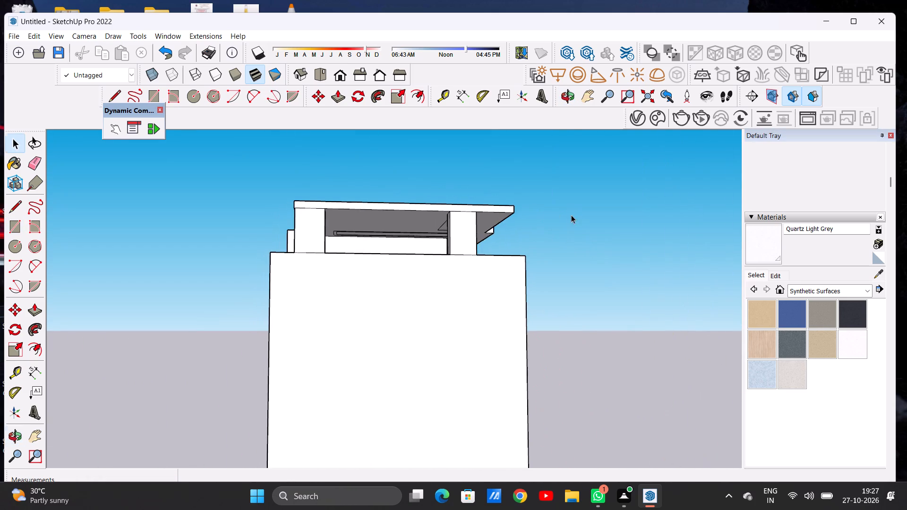
pyautogui.moveTo(422, 227); pyautogui.dragTo(348, 236, button='middle')
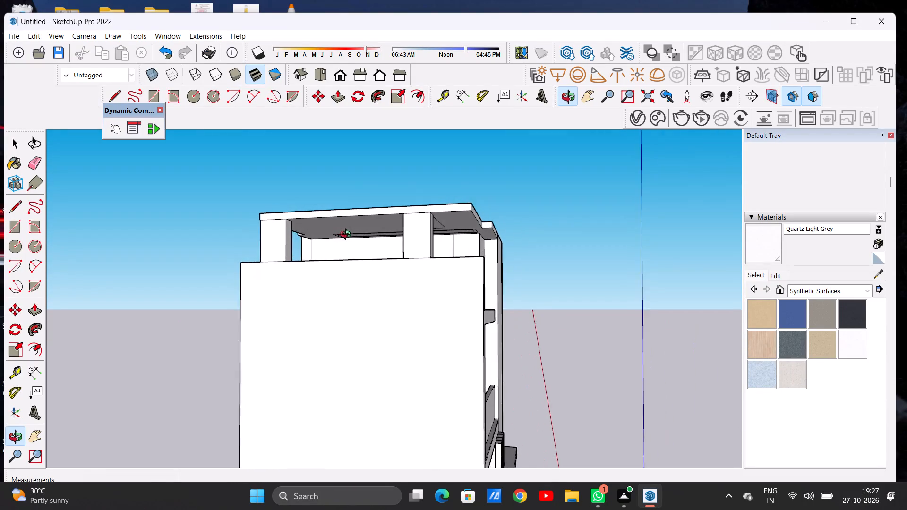
pyautogui.moveTo(348, 236); pyautogui.dragTo(365, 239, button='middle')
pyautogui.moveTo(451, 235); pyautogui.dragTo(298, 243, button='middle')
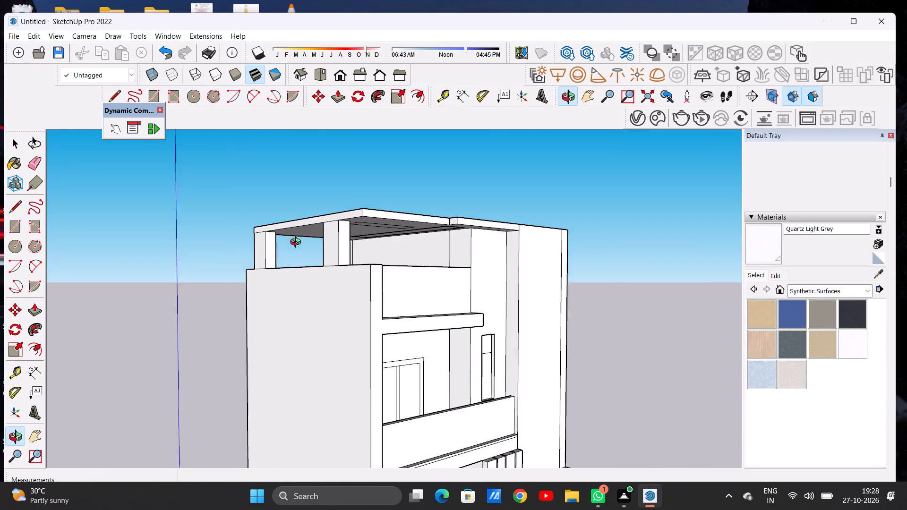
pyautogui.moveTo(298, 243); pyautogui.dragTo(299, 244, button='middle')
pyautogui.moveTo(396, 240); pyautogui.dragTo(252, 230, button='middle')
# Copy the narrow rectangle on the roof slab's underside three times toward the back, forming a row of four parallel rectangles.
pyautogui.scroll(5, 342, 223)
pyautogui.moveTo(364, 240); pyautogui.dragTo(358, 204, button='middle')
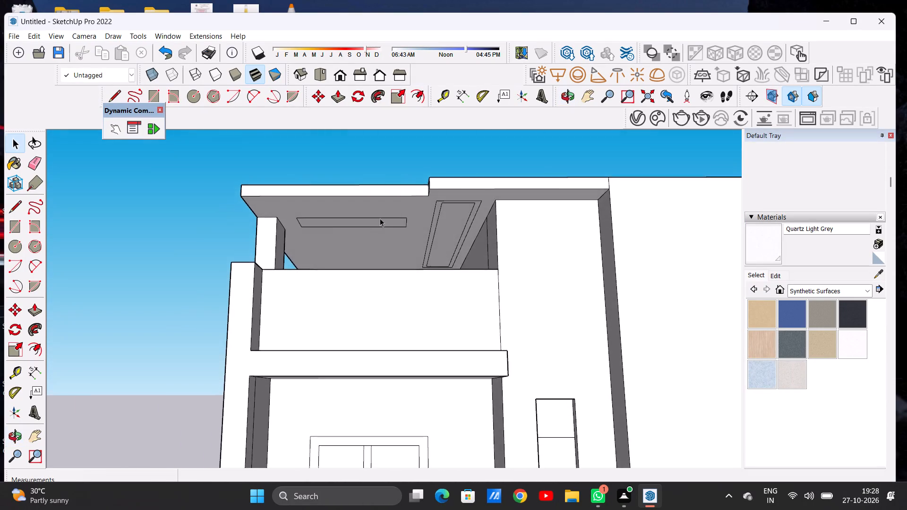
pyautogui.scroll(6, 389, 221)
pyautogui.doubleClick(391, 222)
pyautogui.press('m')
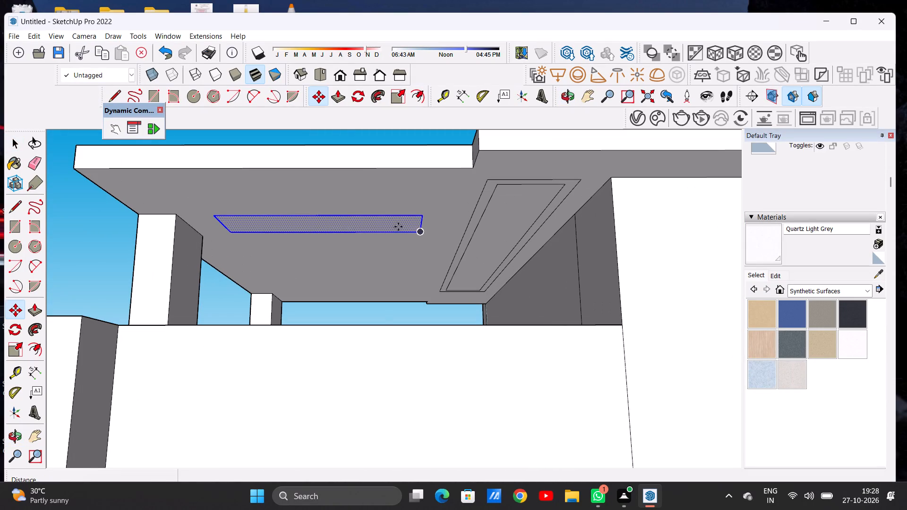
pyautogui.click(420, 233)
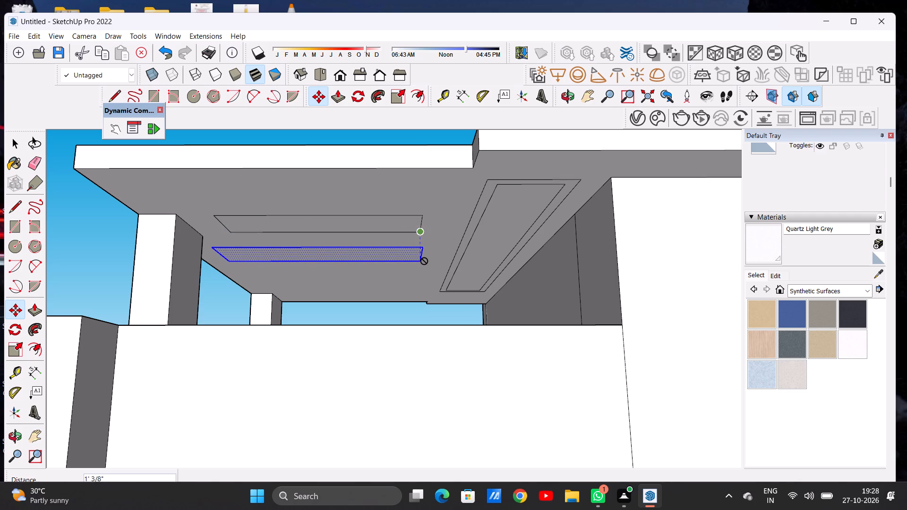
pyautogui.scroll(5, 427, 254)
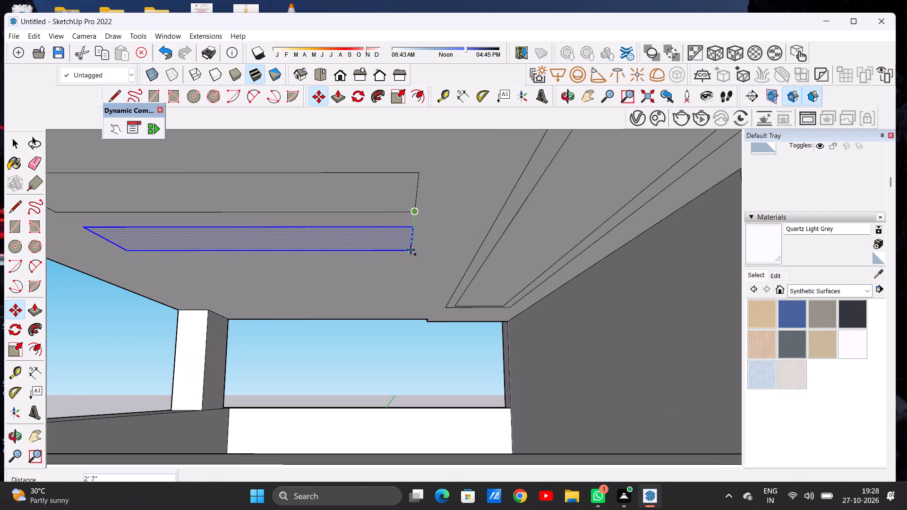
pyautogui.click(411, 248)
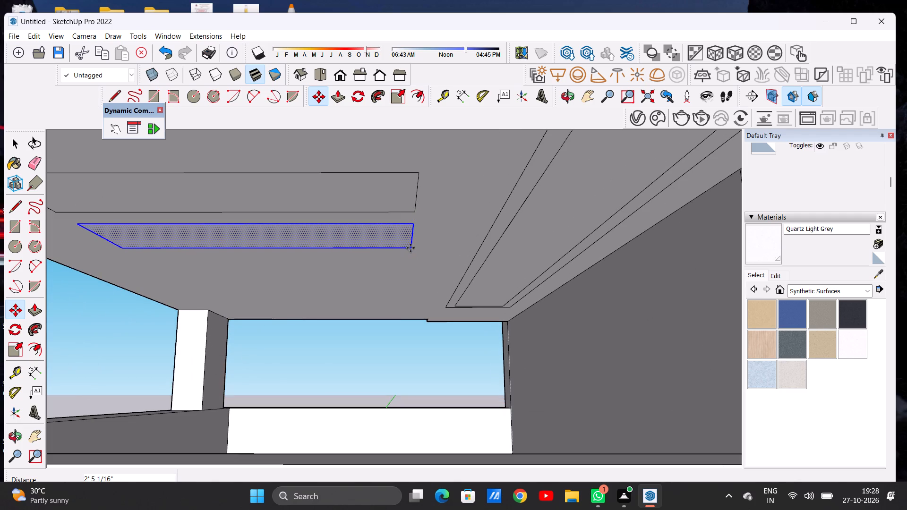
pyautogui.click(411, 248)
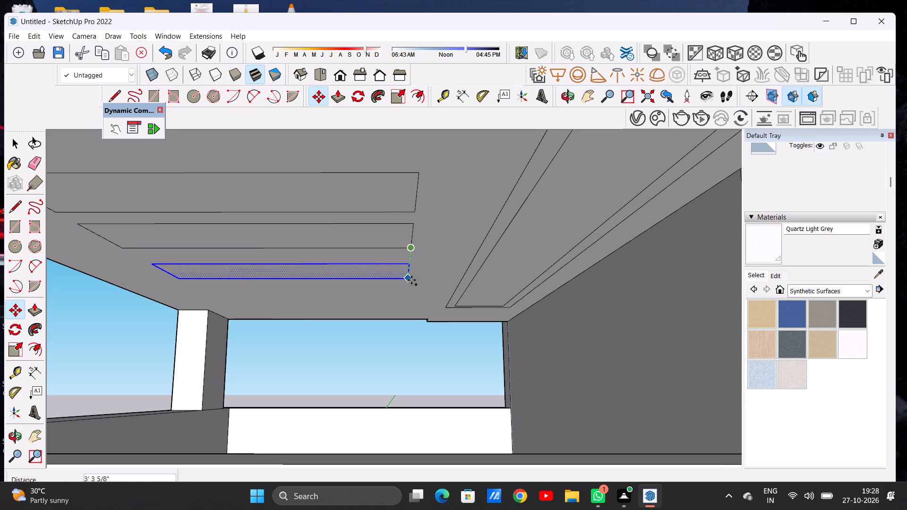
pyautogui.click(412, 276)
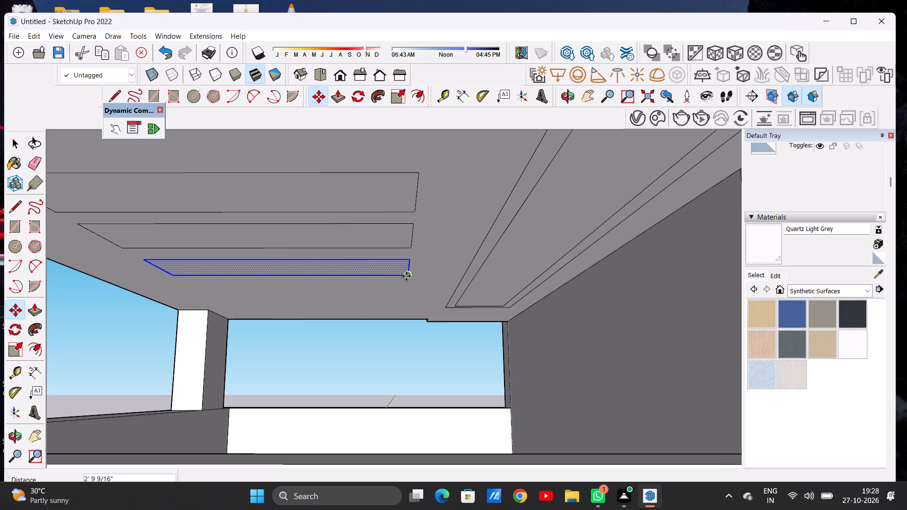
pyautogui.click(406, 276)
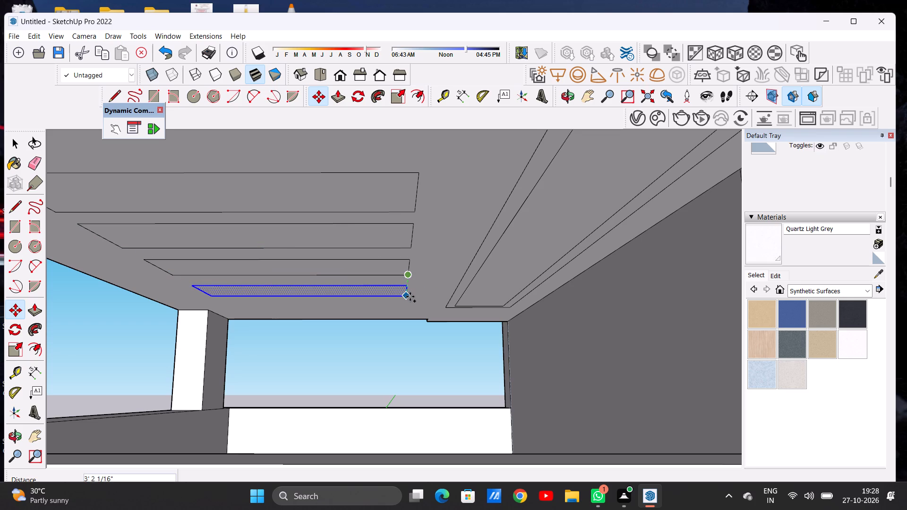
pyautogui.click(410, 297)
pyautogui.press('space')
pyautogui.scroll(-5, 431, 252)
pyautogui.scroll(1, 432, 253)
pyautogui.scroll(-4, 432, 253)
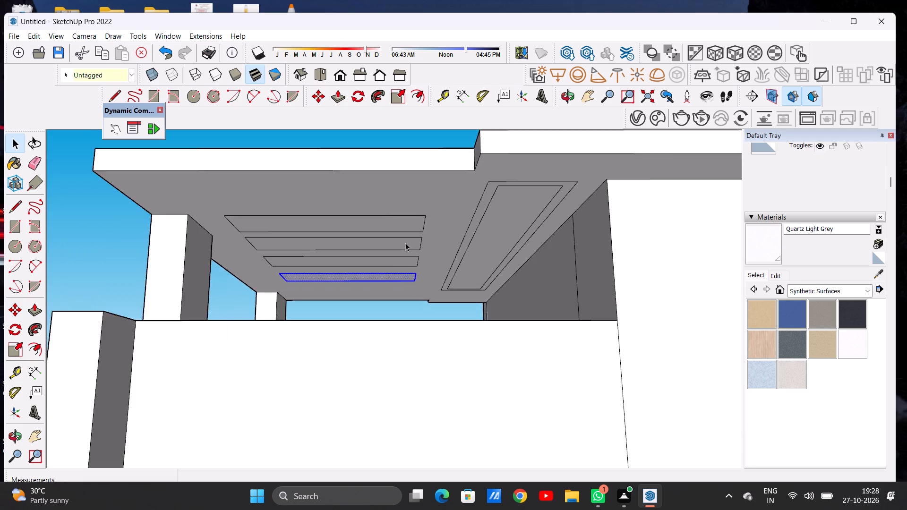
pyautogui.scroll(-4, 405, 243)
pyautogui.moveTo(363, 222); pyautogui.dragTo(437, 316, button='middle')
pyautogui.click(457, 174)
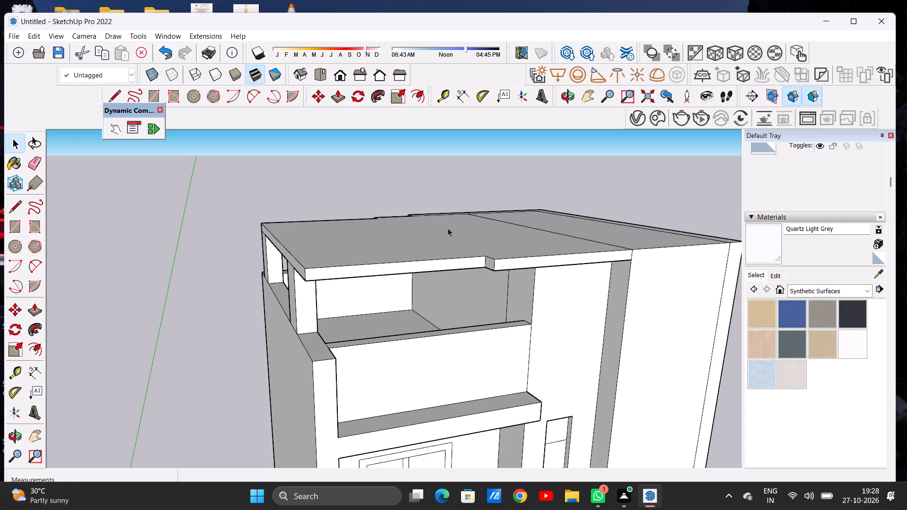
# Push the front rectangle of the underside row up about 7 7/16" to cut a slot through the roof slab.
pyautogui.scroll(-5, 447, 235)
pyautogui.moveTo(366, 267); pyautogui.dragTo(372, 206, button='middle')
pyautogui.scroll(3, 396, 246)
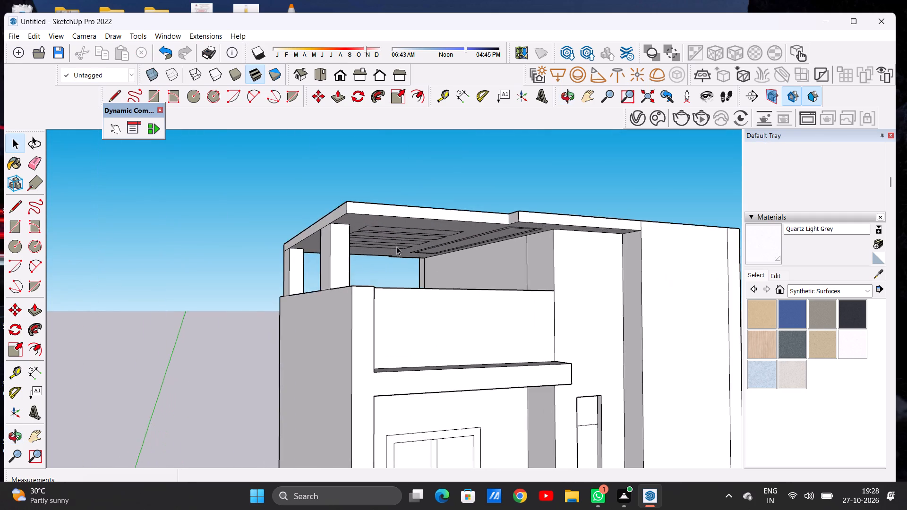
pyautogui.scroll(9, 396, 246)
pyautogui.press('p')
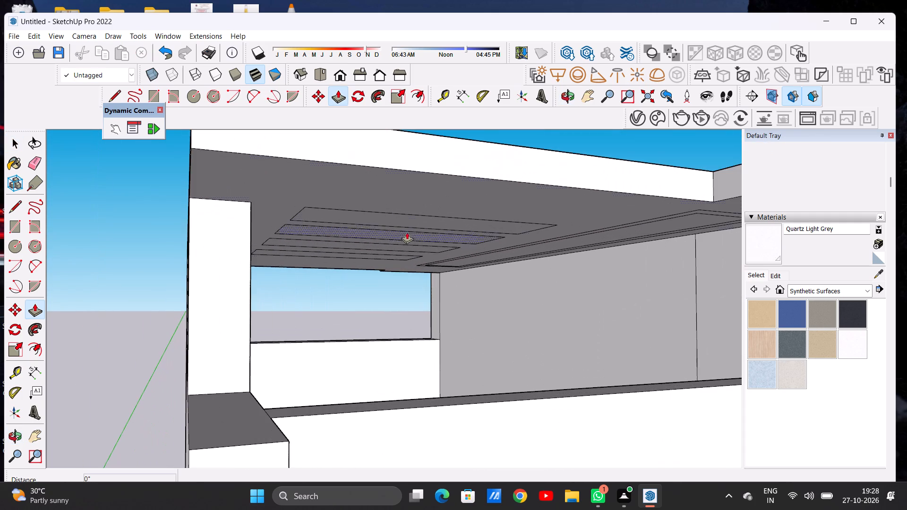
pyautogui.scroll(3, 411, 225)
pyautogui.click(419, 218)
pyautogui.scroll(-13, 425, 203)
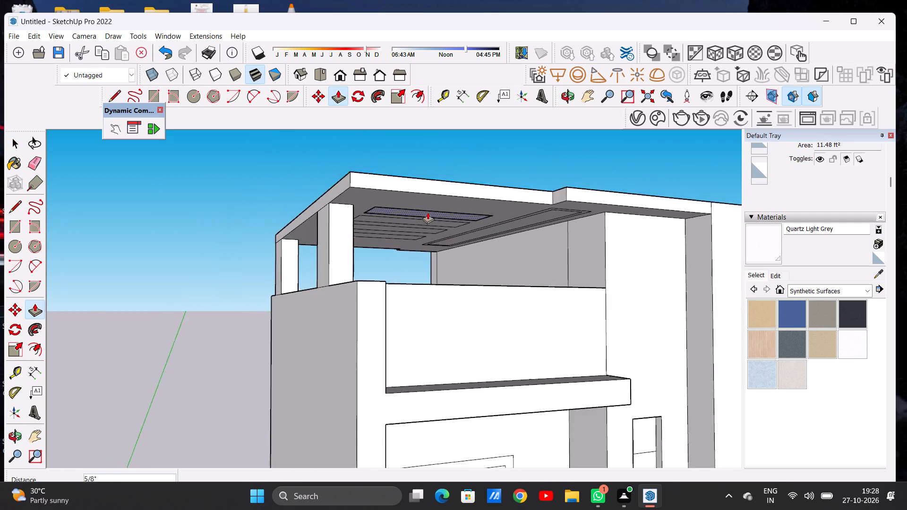
pyautogui.scroll(-3, 428, 212)
pyautogui.scroll(10, 433, 187)
pyautogui.click(428, 198)
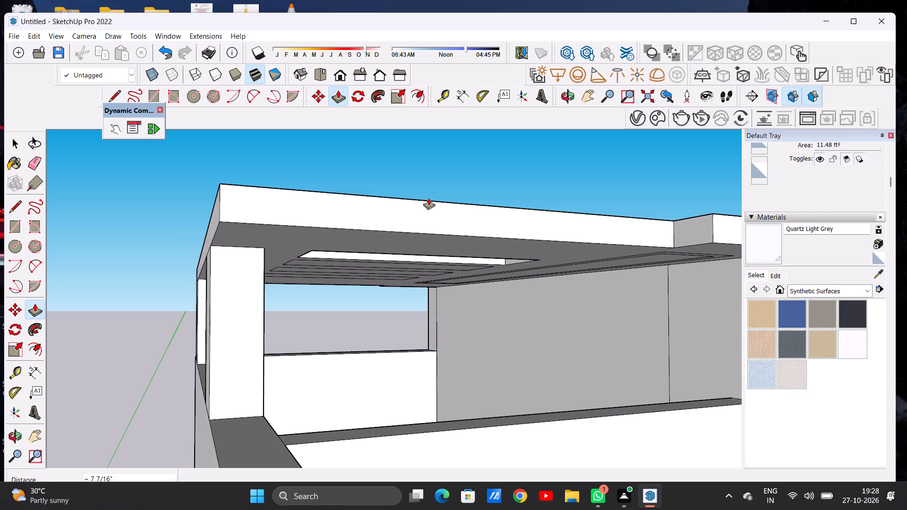
# Push the second underside rectangle from the front up about 7 7/16" to cut a slot through the roof slab.
pyautogui.scroll(-7, 440, 204)
pyautogui.moveTo(448, 189); pyautogui.dragTo(385, 170, button='middle')
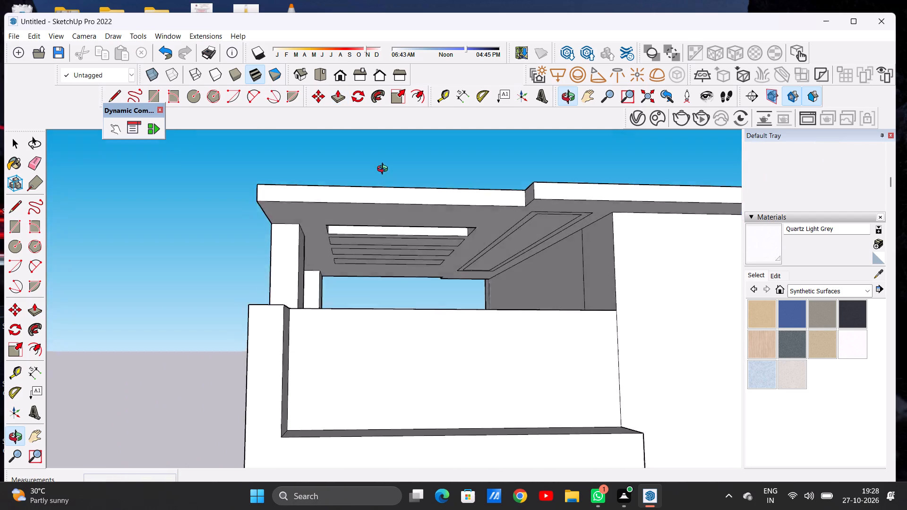
pyautogui.moveTo(385, 170); pyautogui.dragTo(387, 161, button='middle')
pyautogui.scroll(7, 459, 242)
pyautogui.click(449, 238)
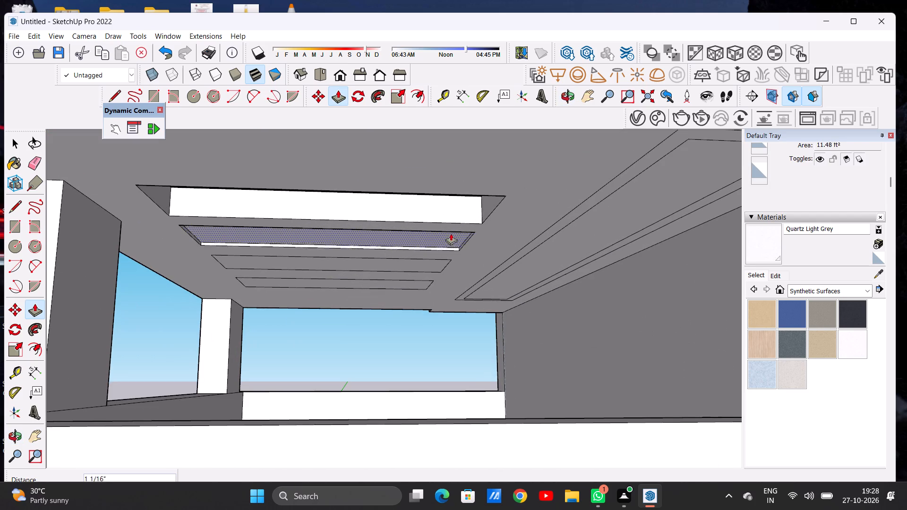
pyautogui.scroll(-10, 452, 241)
pyautogui.click(463, 195)
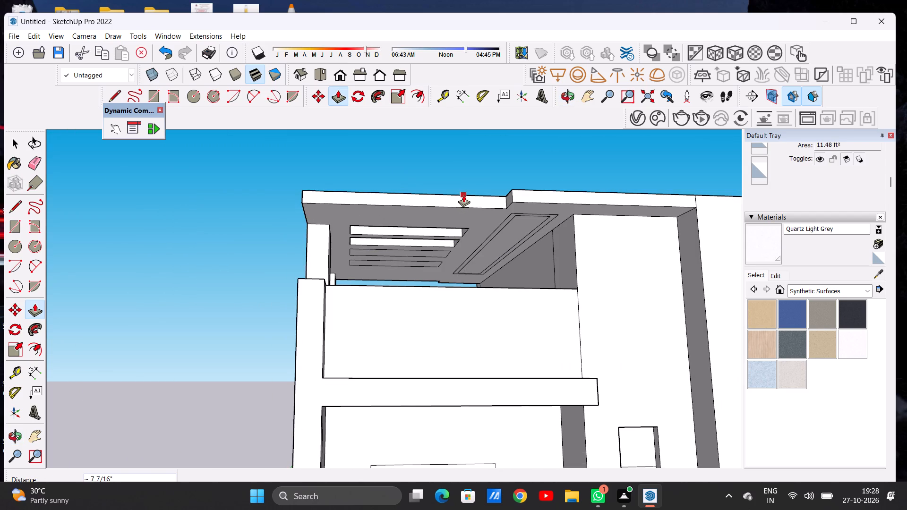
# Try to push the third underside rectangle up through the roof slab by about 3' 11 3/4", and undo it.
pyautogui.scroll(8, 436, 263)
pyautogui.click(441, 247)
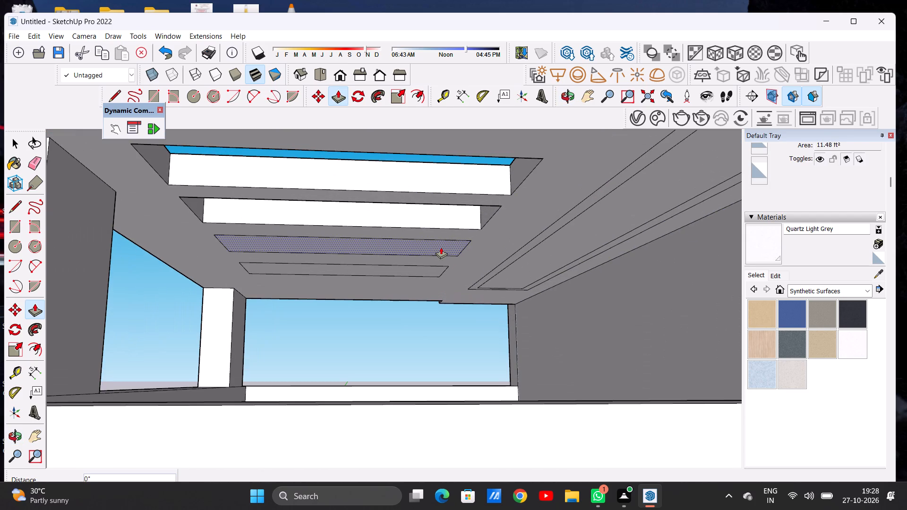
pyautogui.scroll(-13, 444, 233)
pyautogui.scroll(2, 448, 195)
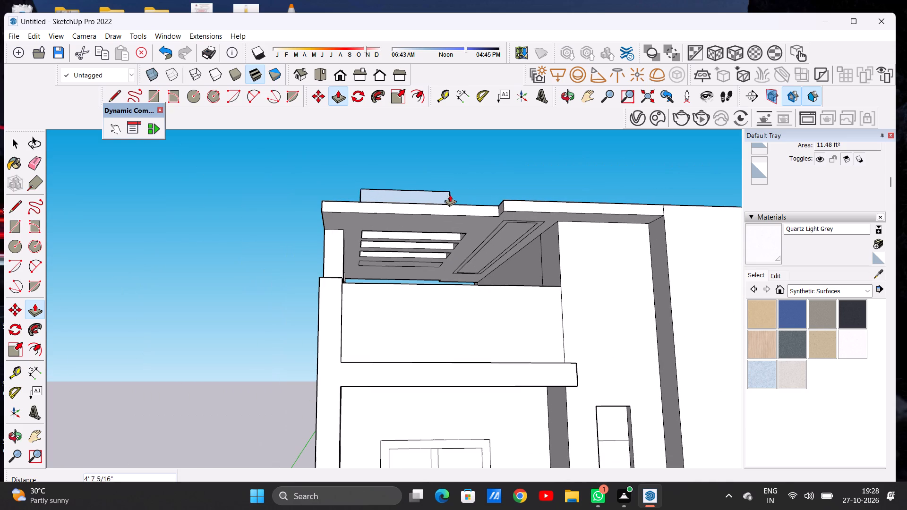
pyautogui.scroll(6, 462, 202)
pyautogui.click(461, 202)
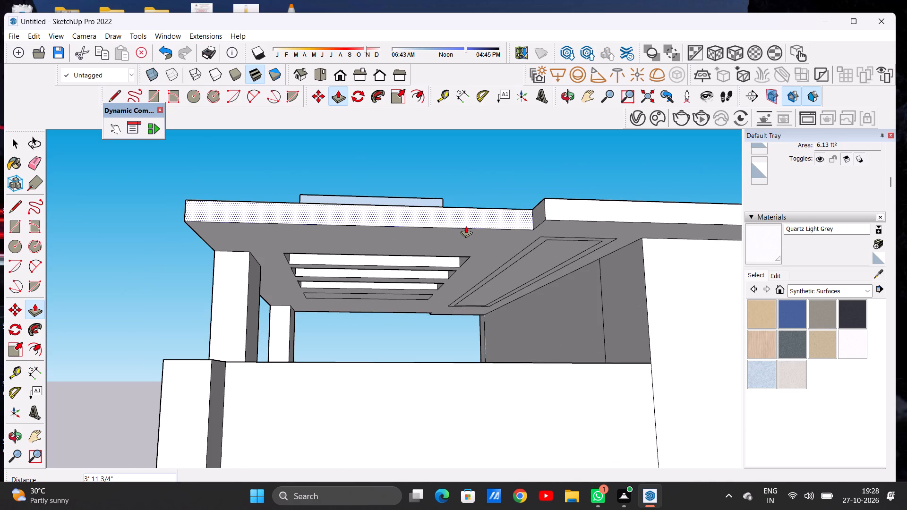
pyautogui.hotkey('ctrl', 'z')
# Push the third underside rectangle up through the roof slab to match the depth of the existing slots.
pyautogui.scroll(-5, 449, 203)
pyautogui.moveTo(428, 251); pyautogui.dragTo(400, 239, button='middle')
pyautogui.scroll(10, 435, 263)
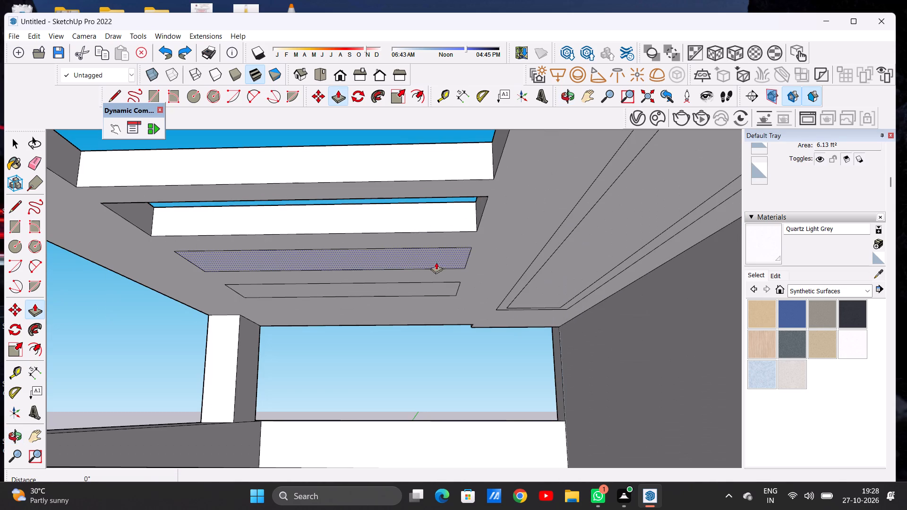
pyautogui.click(437, 257)
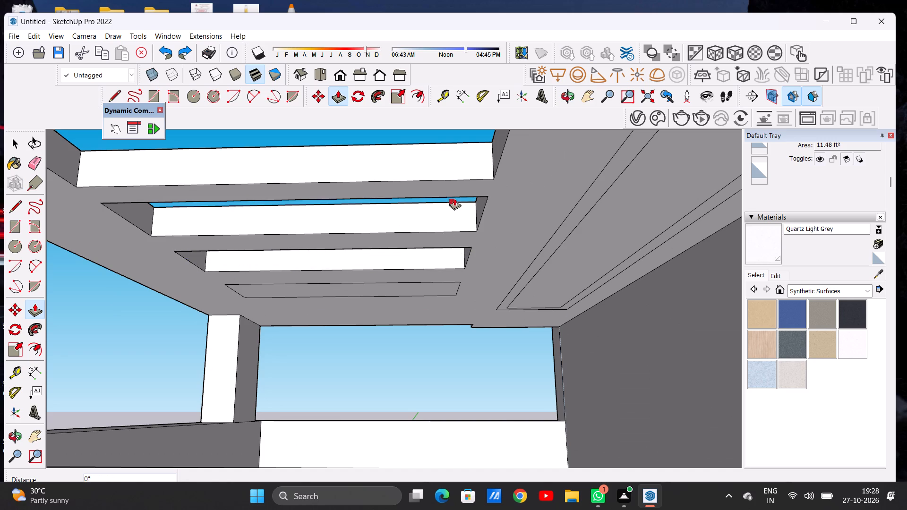
pyautogui.click(453, 203)
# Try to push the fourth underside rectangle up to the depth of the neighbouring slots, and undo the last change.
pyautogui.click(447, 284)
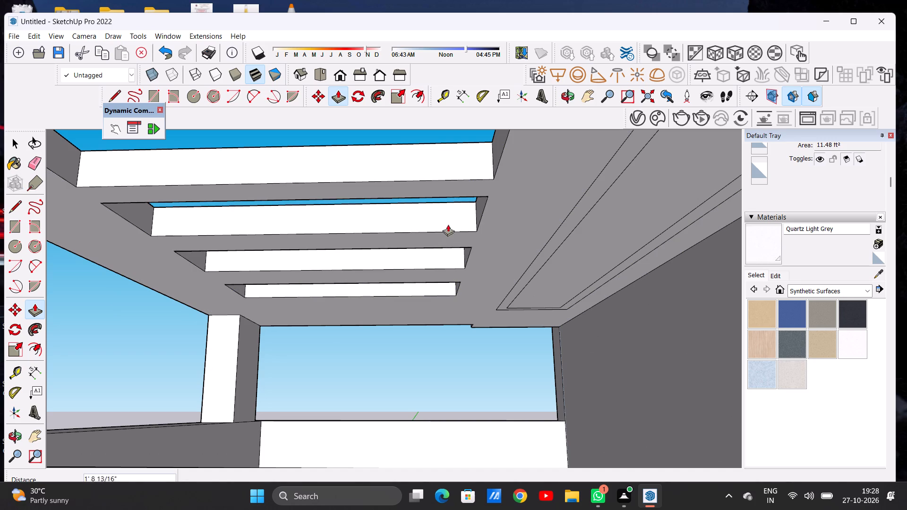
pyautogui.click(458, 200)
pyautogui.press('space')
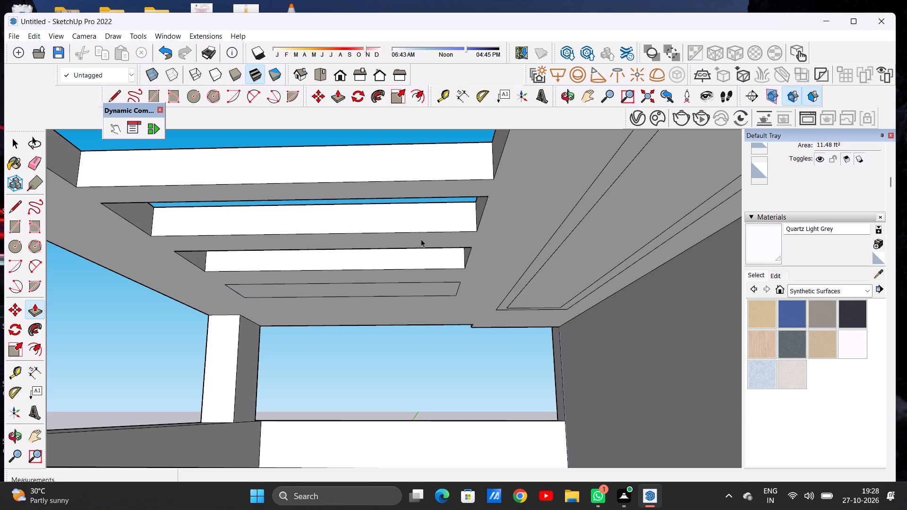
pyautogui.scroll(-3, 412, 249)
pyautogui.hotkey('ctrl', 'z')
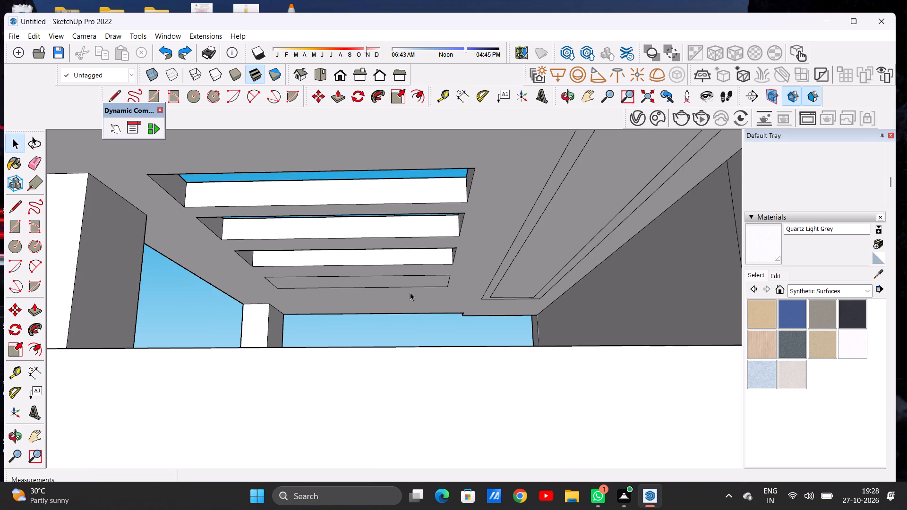
# Push the fourth underside rectangle up through the roof slab to match the depth of the other slots.
pyautogui.scroll(5, 410, 292)
pyautogui.press('p')
pyautogui.click(421, 272)
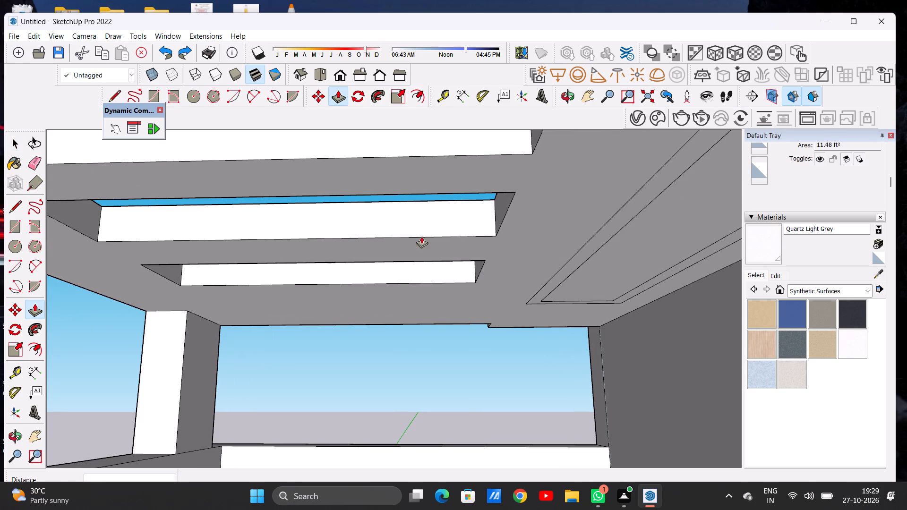
pyautogui.click(428, 203)
pyautogui.press('space')
# Examine the row of four roof slots from above and below, and view the tower roof from the side of the building.
pyautogui.scroll(-1, 462, 259)
pyautogui.scroll(1, 463, 260)
pyautogui.scroll(-2, 463, 261)
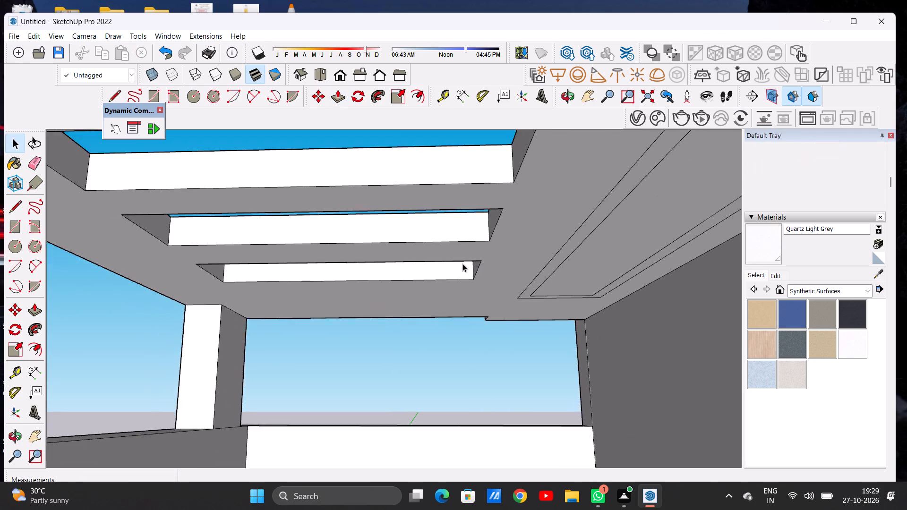
pyautogui.scroll(-17, 462, 263)
pyautogui.moveTo(452, 213); pyautogui.dragTo(448, 342, button='middle')
pyautogui.moveTo(447, 247); pyautogui.dragTo(447, 272, button='middle')
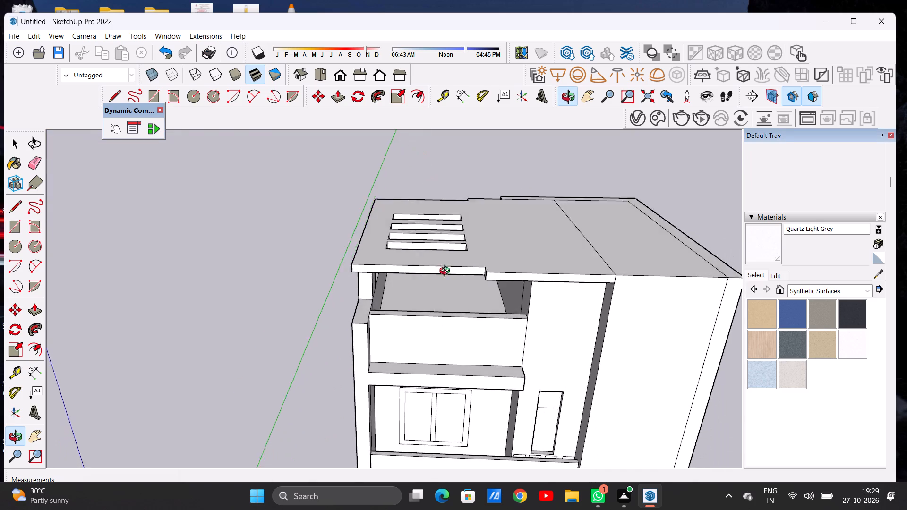
pyautogui.moveTo(447, 272); pyautogui.dragTo(462, 163, button='middle')
pyautogui.moveTo(474, 243); pyautogui.dragTo(464, 218, button='middle')
pyautogui.scroll(2, 473, 221)
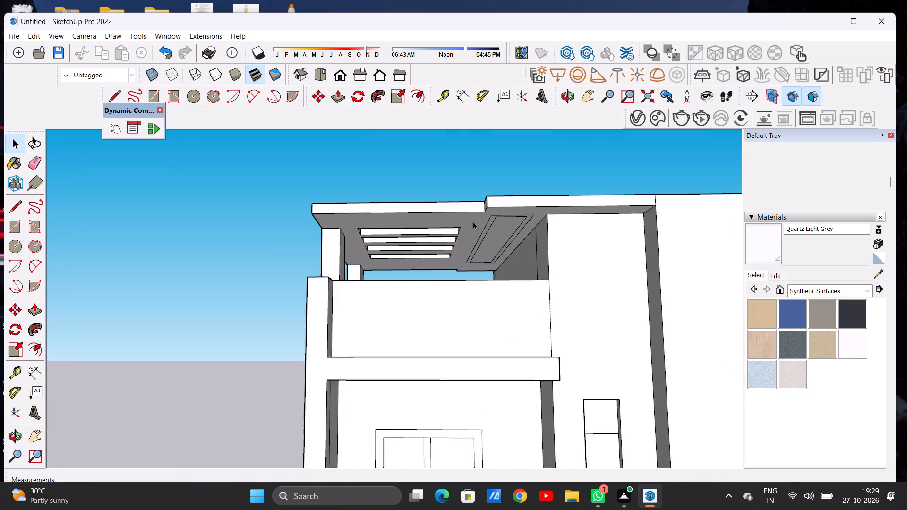
pyautogui.scroll(3, 473, 221)
pyautogui.scroll(-3, 462, 210)
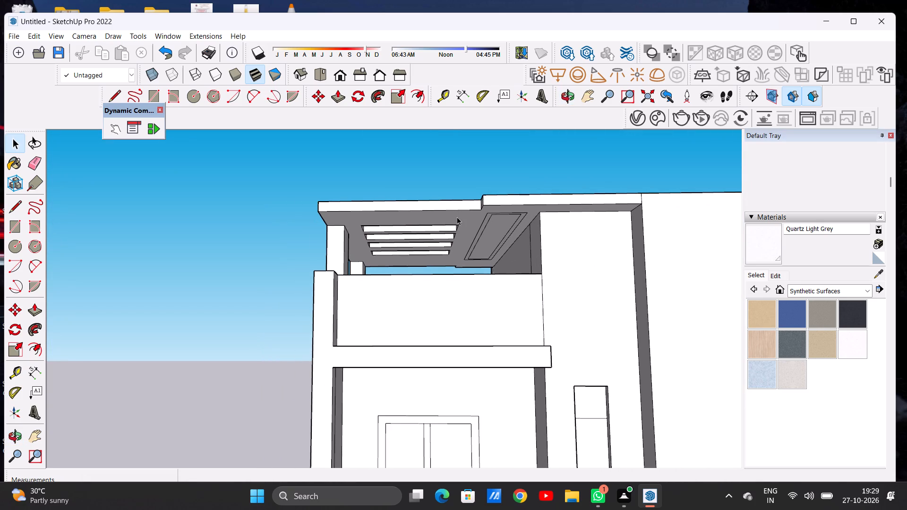
pyautogui.moveTo(422, 221); pyautogui.dragTo(417, 252, button='middle')
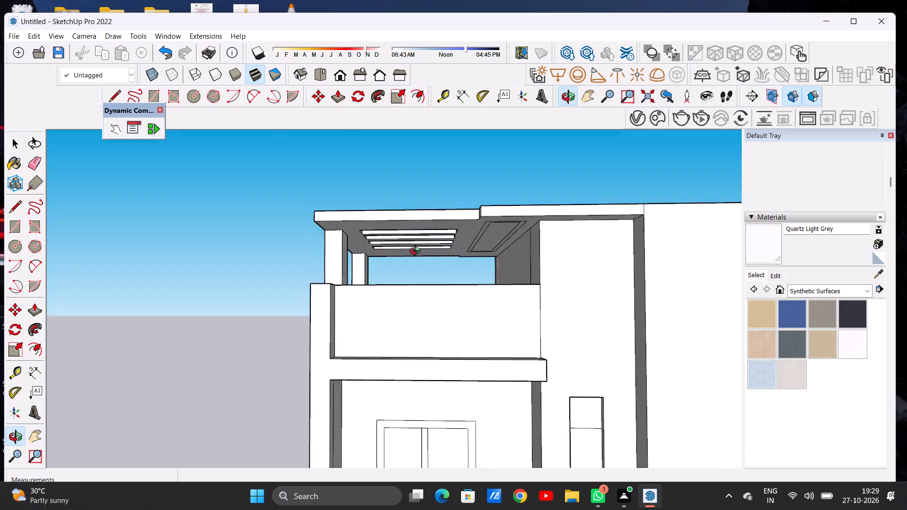
pyautogui.moveTo(417, 252); pyautogui.dragTo(424, 301, button='middle')
pyautogui.moveTo(426, 235); pyautogui.dragTo(425, 312, button='middle')
pyautogui.scroll(-1, 418, 251)
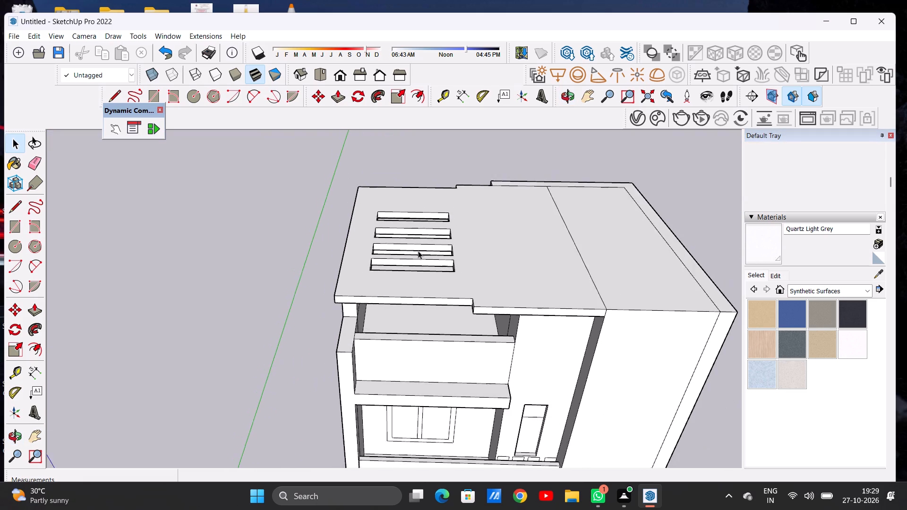
pyautogui.scroll(-2, 418, 251)
pyautogui.moveTo(385, 261); pyautogui.dragTo(394, 207, button='middle')
pyautogui.scroll(1, 428, 270)
pyautogui.scroll(-1, 428, 270)
pyautogui.scroll(1, 428, 270)
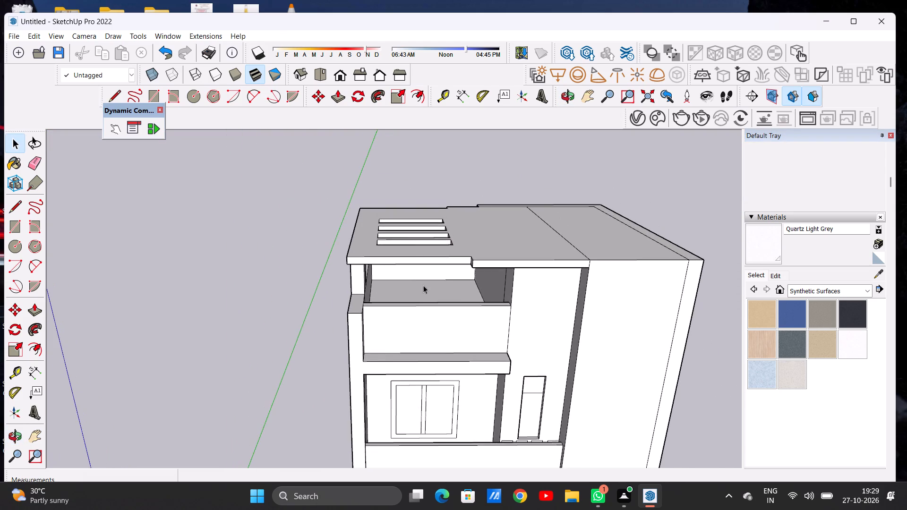
pyautogui.moveTo(417, 260); pyautogui.dragTo(411, 171, button='middle')
pyautogui.scroll(6, 420, 229)
pyautogui.scroll(-12, 413, 246)
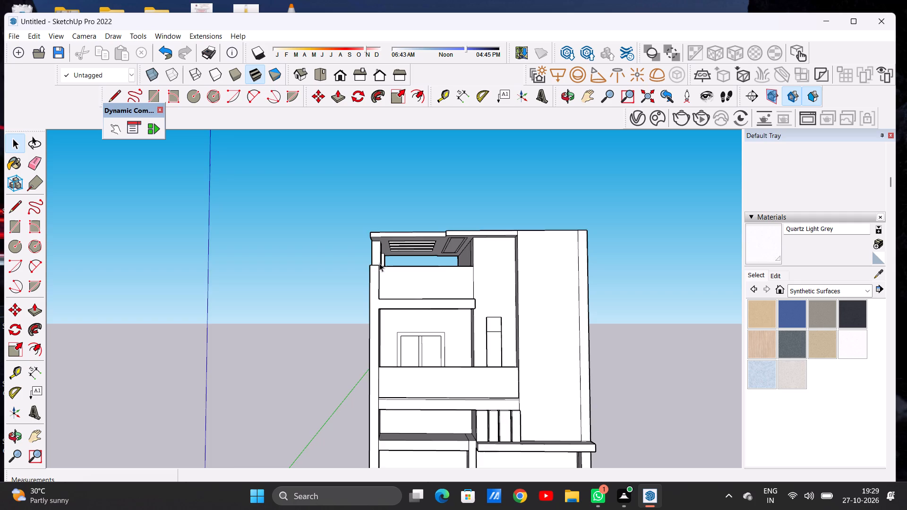
pyautogui.moveTo(370, 266); pyautogui.dragTo(545, 273, button='middle')
pyautogui.moveTo(334, 271); pyautogui.dragTo(539, 271, button='middle')
pyautogui.moveTo(351, 267); pyautogui.dragTo(481, 272, button='middle')
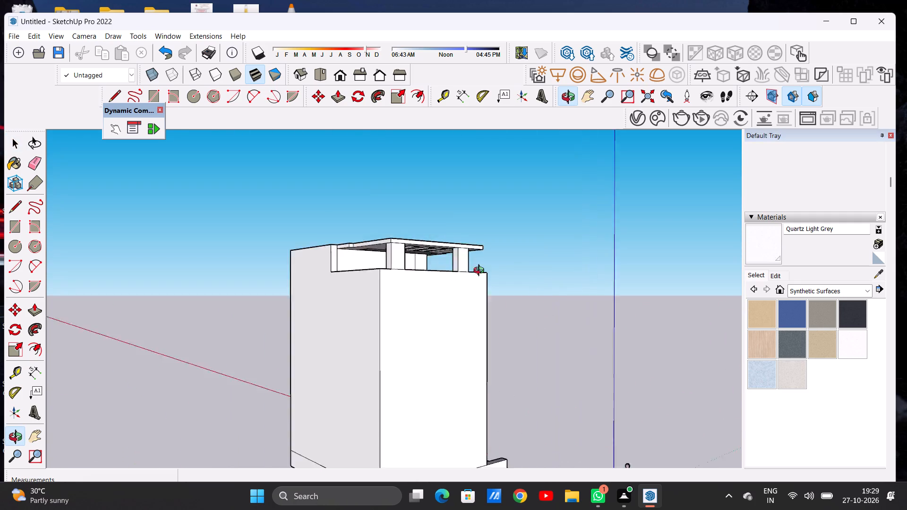
# Undo the push that cut the fourth slot through the tower roof slab.
pyautogui.moveTo(481, 272); pyautogui.dragTo(624, 276, button='middle')
pyautogui.scroll(5, 439, 259)
pyautogui.moveTo(415, 260); pyautogui.dragTo(430, 213, button='middle')
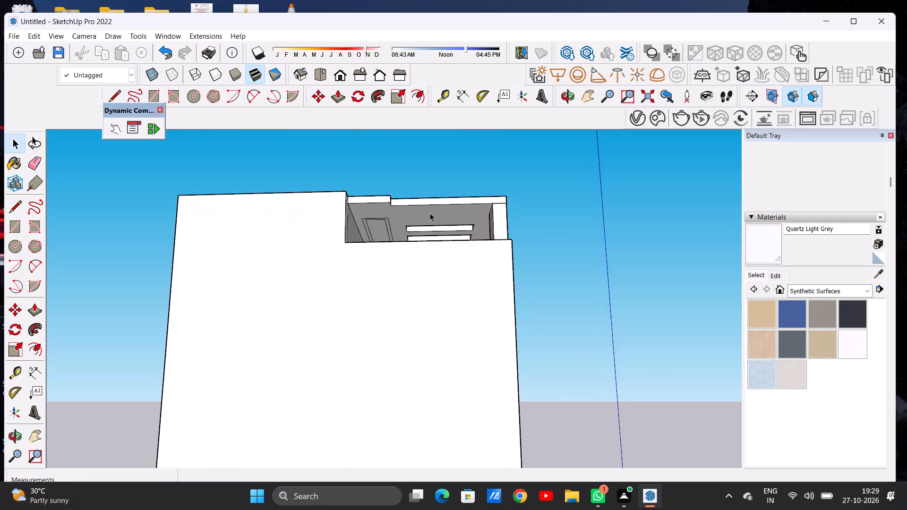
pyautogui.scroll(10, 447, 218)
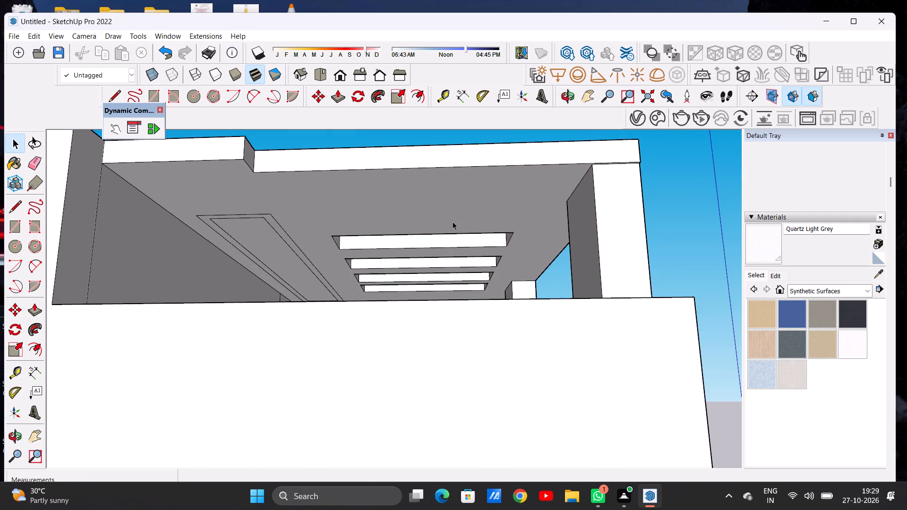
pyautogui.hotkey('ctrl', 'z')
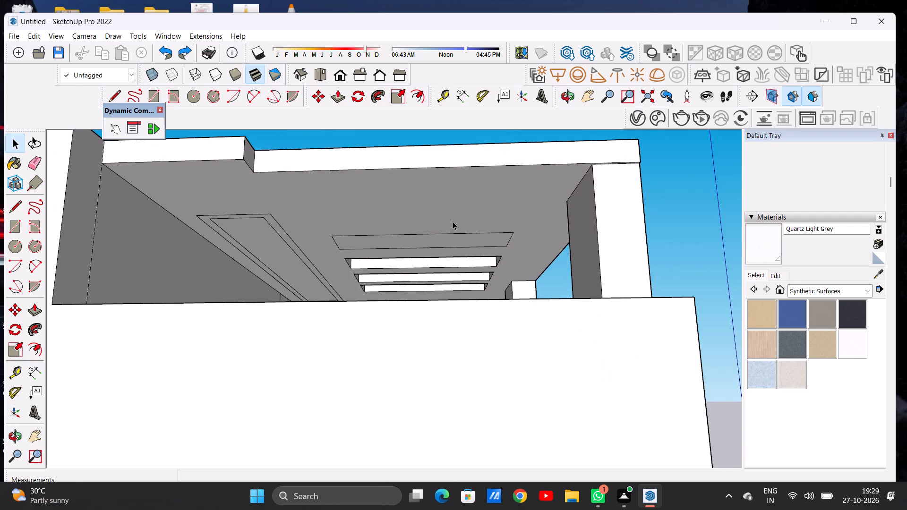
# Copy the fourth slot rectangle on the slab's underside about 2' 8 3/8" toward the slab's rear edge.
pyautogui.doubleClick(501, 241)
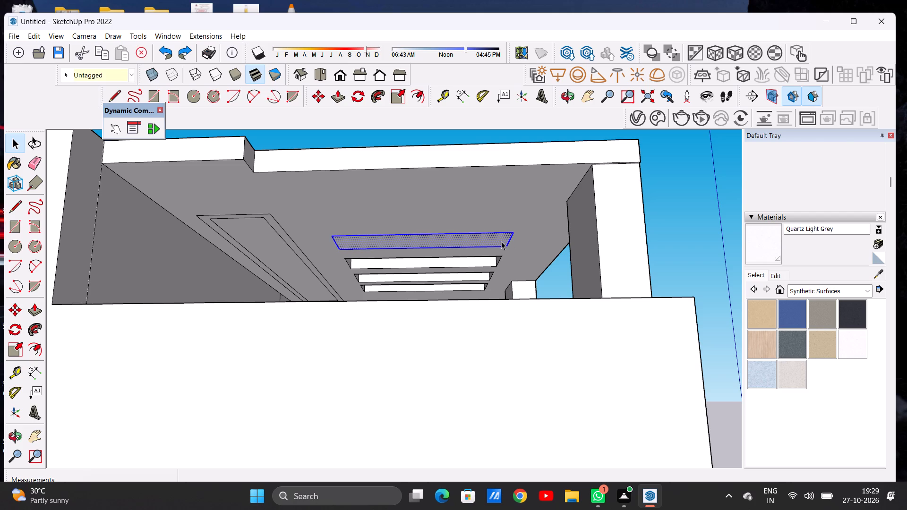
pyautogui.press('m')
pyautogui.click(517, 230)
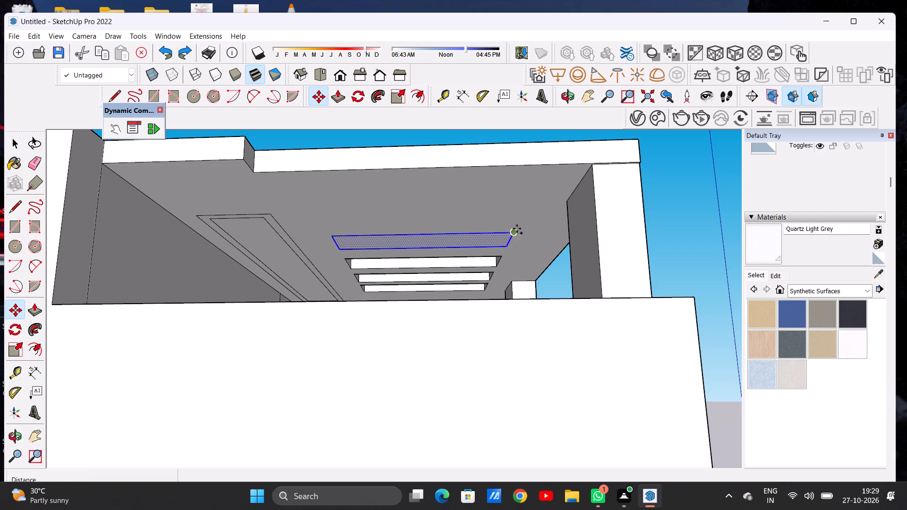
pyautogui.click(523, 204)
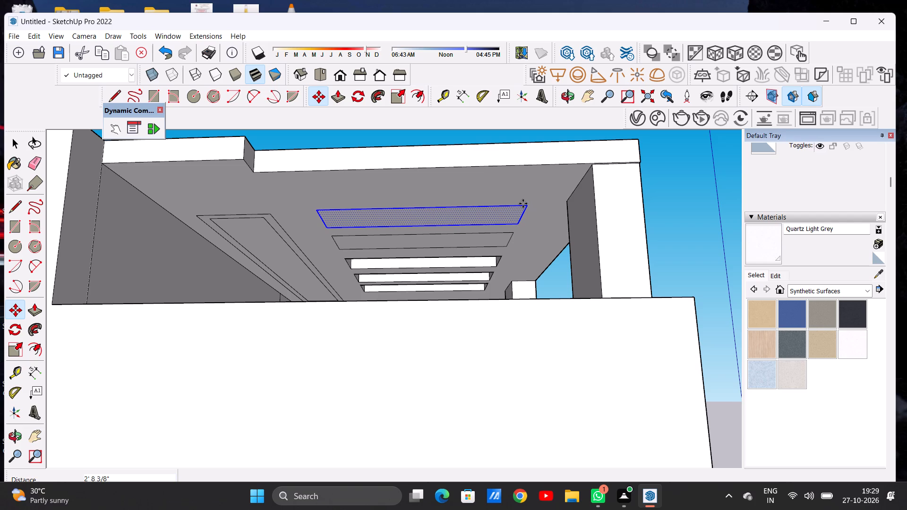
pyautogui.press('space')
pyautogui.click(524, 136)
# Push the fourth underside rectangle up through the roof slab to cut it open like the neighbouring slots.
pyautogui.scroll(-5, 511, 203)
pyautogui.moveTo(496, 219); pyautogui.dragTo(476, 221, button='middle')
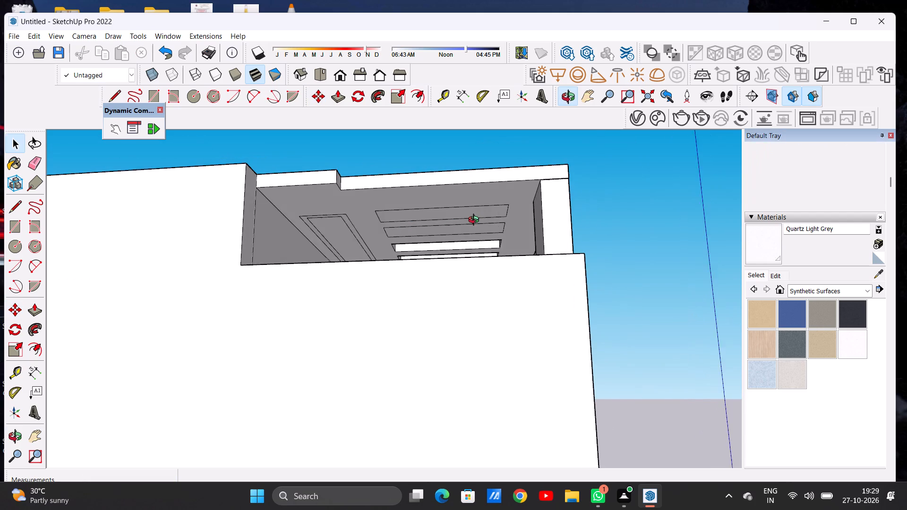
pyautogui.moveTo(476, 221); pyautogui.dragTo(474, 222, button='middle')
pyautogui.scroll(3, 486, 227)
pyautogui.press('p')
pyautogui.scroll(4, 487, 224)
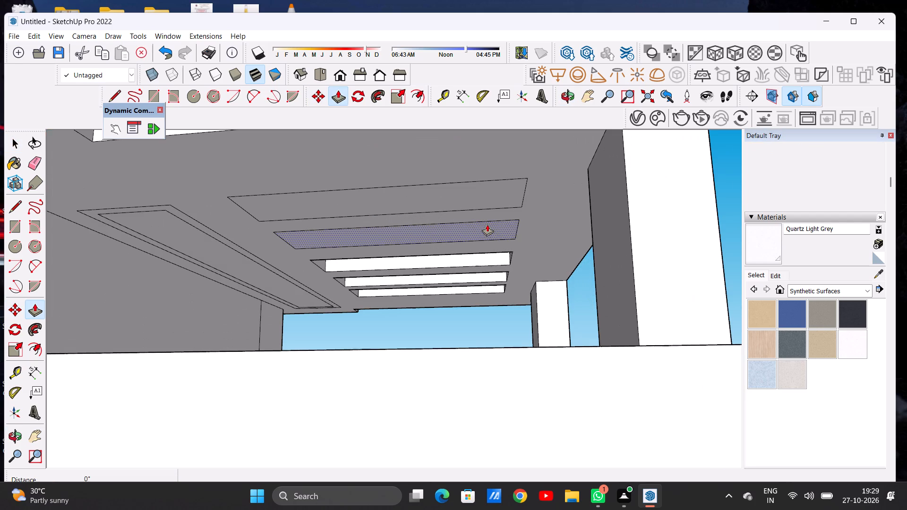
pyautogui.click(487, 225)
pyautogui.scroll(-9, 496, 218)
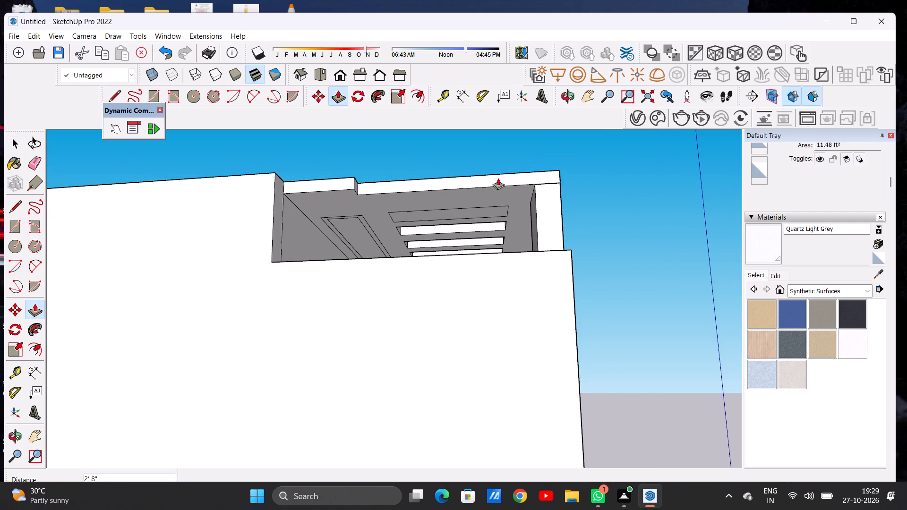
pyautogui.click(498, 175)
# Push the fifth underside rectangle, nearest the rear edge, up through the full thickness of the roof slab.
pyautogui.scroll(6, 499, 210)
pyautogui.click(500, 212)
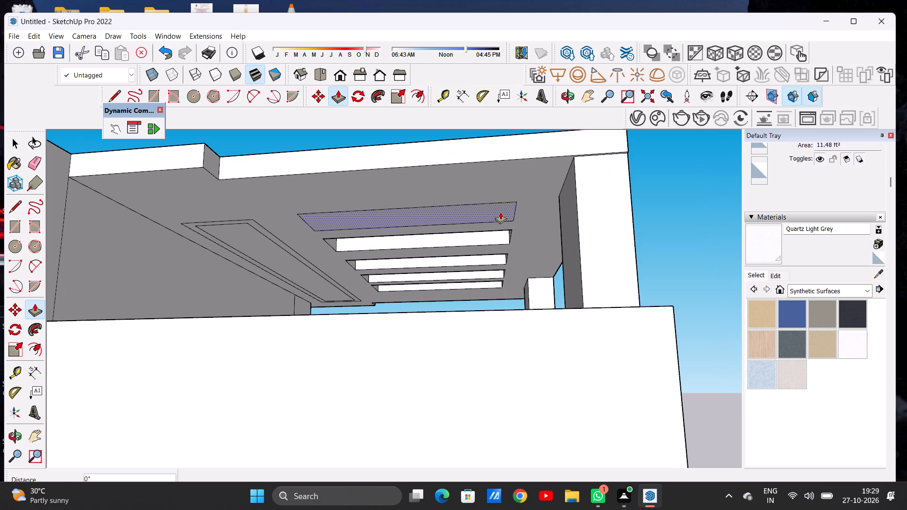
pyautogui.scroll(-4, 502, 163)
pyautogui.scroll(8, 504, 151)
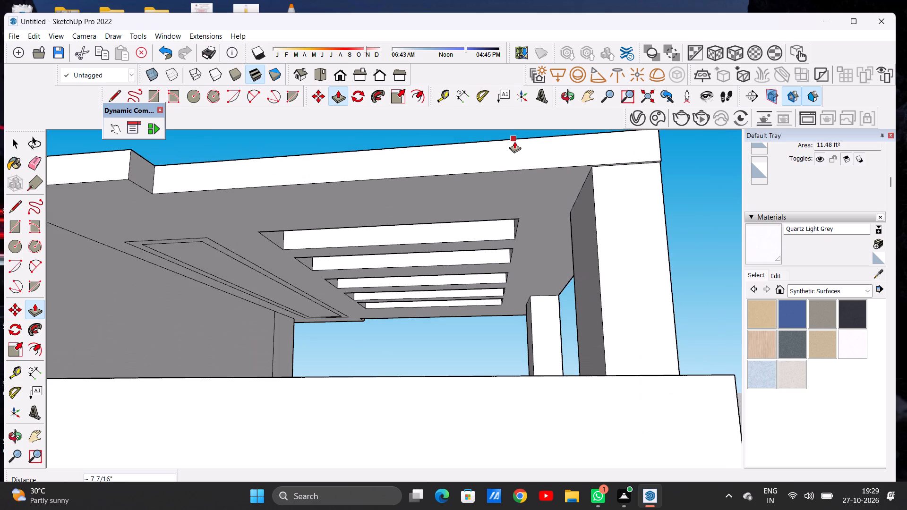
pyautogui.click(514, 141)
pyautogui.press('space')
# Examine the five roof slots from the side of the tower and from below the slab.
pyautogui.scroll(-6, 500, 206)
pyautogui.moveTo(525, 223); pyautogui.dragTo(322, 271, button='middle')
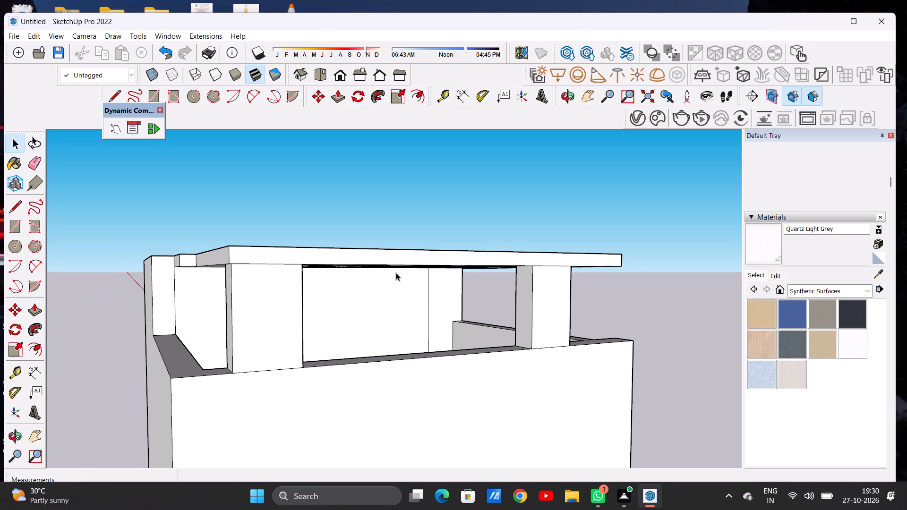
pyautogui.scroll(-20, 427, 279)
pyautogui.scroll(-5, 427, 279)
pyautogui.scroll(1, 405, 241)
pyautogui.scroll(-2, 405, 241)
pyautogui.moveTo(412, 259); pyautogui.dragTo(351, 246, button='middle')
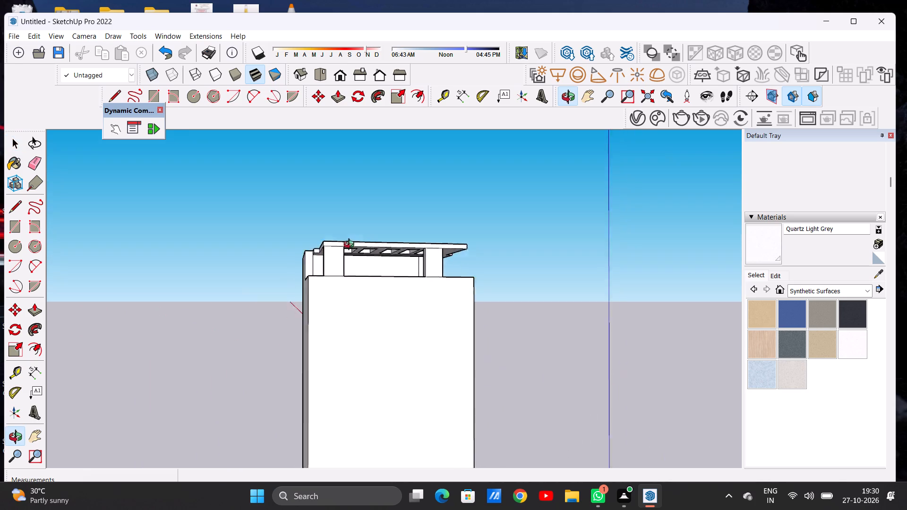
pyautogui.moveTo(351, 246); pyautogui.dragTo(329, 238, button='middle')
pyautogui.scroll(17, 339, 248)
pyautogui.moveTo(346, 265); pyautogui.dragTo(330, 265, button='middle')
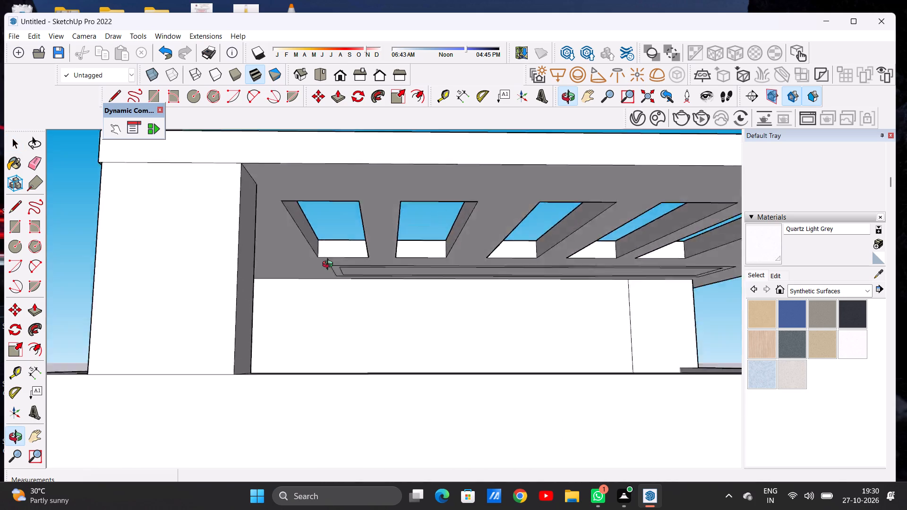
pyautogui.moveTo(330, 265); pyautogui.dragTo(331, 282, button='middle')
pyautogui.scroll(1, 344, 282)
pyautogui.scroll(-12, 371, 268)
pyautogui.moveTo(481, 265); pyautogui.dragTo(269, 266, button='middle')
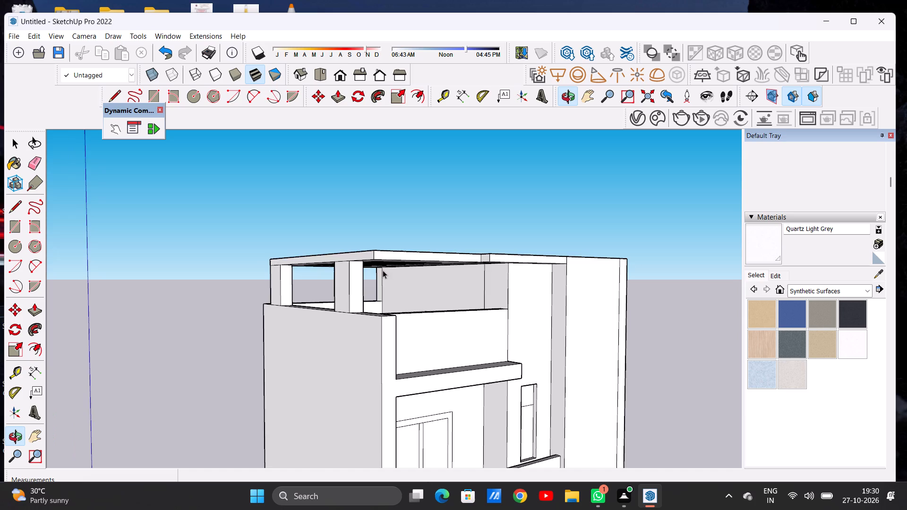
pyautogui.moveTo(385, 272); pyautogui.dragTo(254, 259, button='middle')
pyautogui.scroll(8, 364, 250)
pyautogui.moveTo(378, 268); pyautogui.dragTo(376, 178, button='middle')
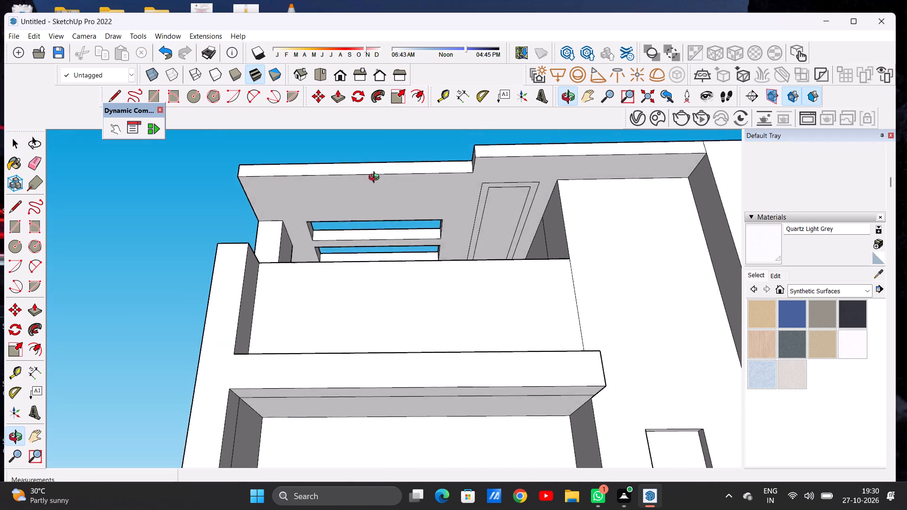
pyautogui.moveTo(376, 178); pyautogui.dragTo(389, 330, button='middle')
# Examine the slotted roof slab from above together with the building's front and side facades.
pyautogui.moveTo(387, 286); pyautogui.dragTo(389, 366, button='middle')
pyautogui.scroll(-6, 389, 261)
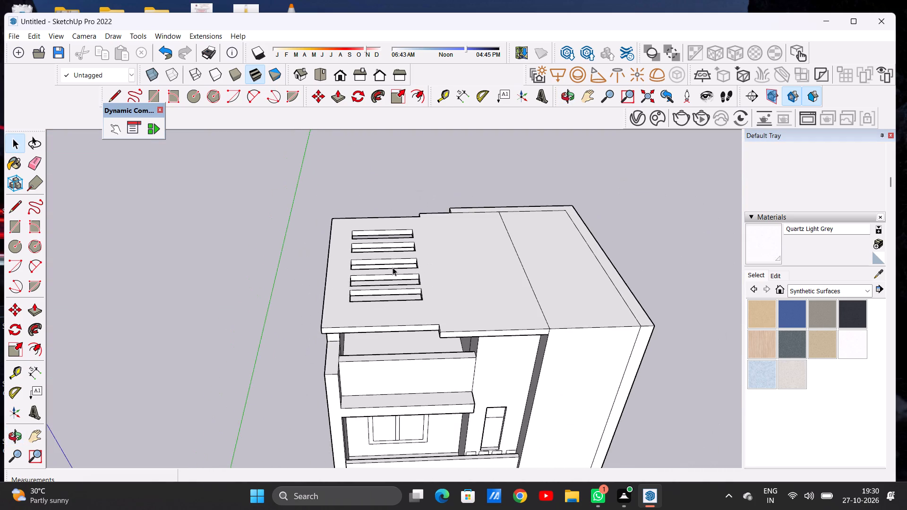
pyautogui.moveTo(397, 282); pyautogui.dragTo(404, 335, button='middle')
pyautogui.scroll(-5, 394, 280)
pyautogui.scroll(1, 394, 276)
pyautogui.scroll(-1, 394, 276)
pyautogui.scroll(3, 398, 312)
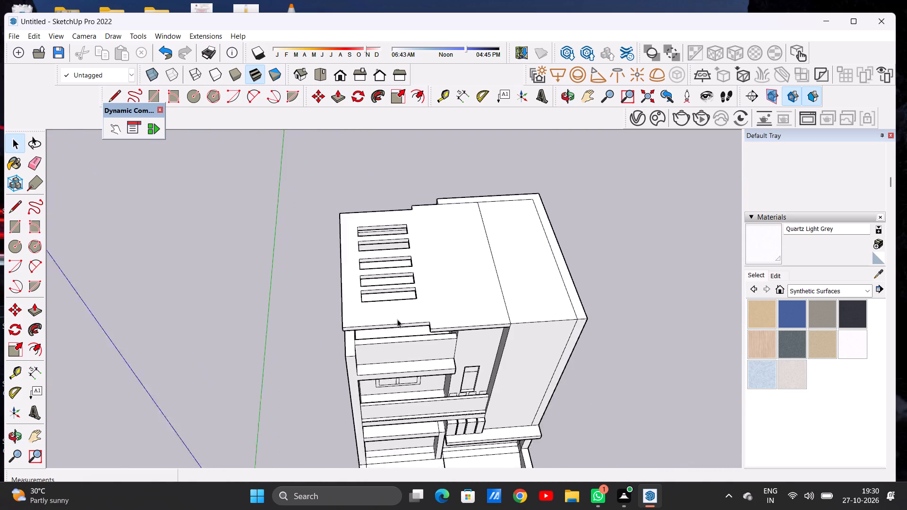
pyautogui.scroll(2, 397, 319)
pyautogui.moveTo(399, 320); pyautogui.dragTo(403, 288, button='middle')
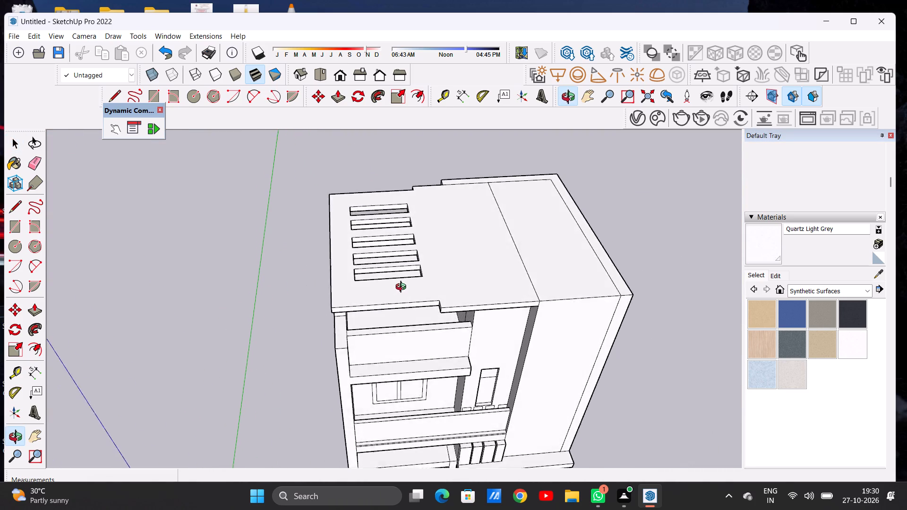
pyautogui.moveTo(403, 288); pyautogui.dragTo(400, 218, button='middle')
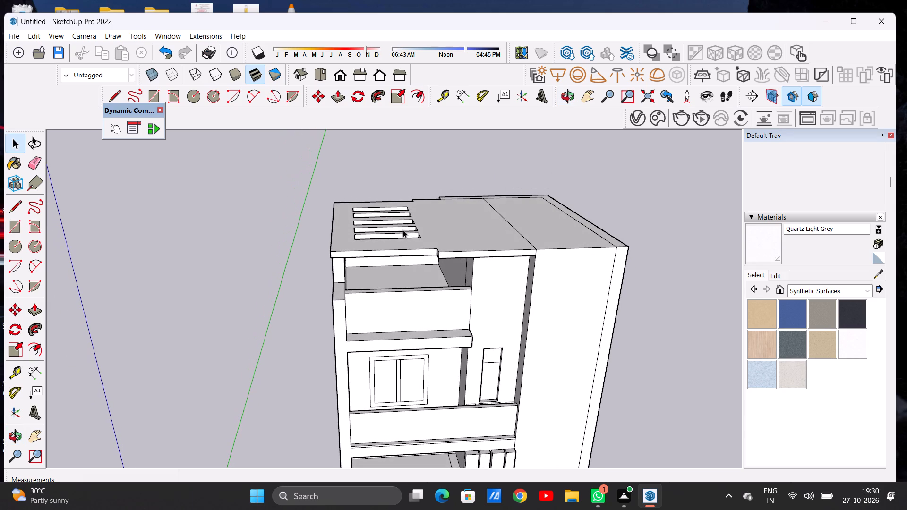
pyautogui.scroll(-5, 421, 230)
pyautogui.moveTo(432, 260); pyautogui.dragTo(471, 255, button='middle')
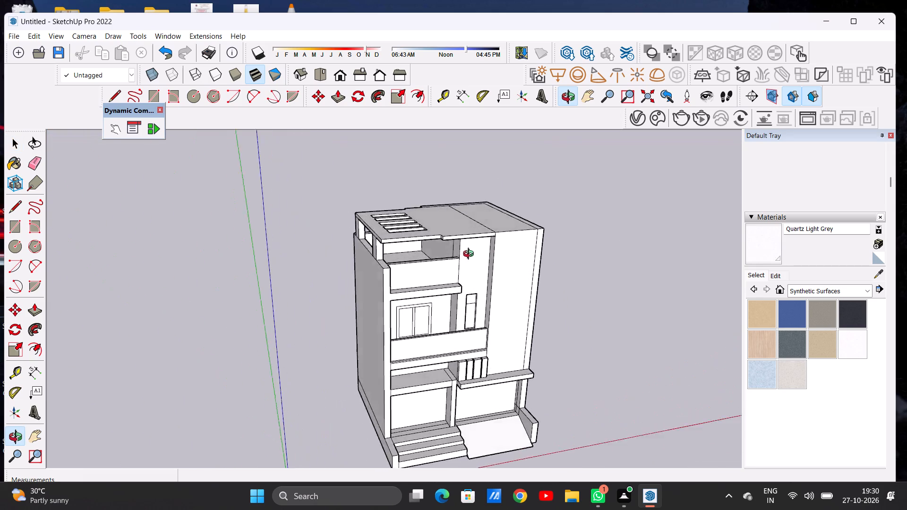
pyautogui.moveTo(471, 255); pyautogui.dragTo(431, 281, button='middle')
pyautogui.scroll(6, 392, 253)
pyautogui.moveTo(379, 251); pyautogui.dragTo(505, 223, button='middle')
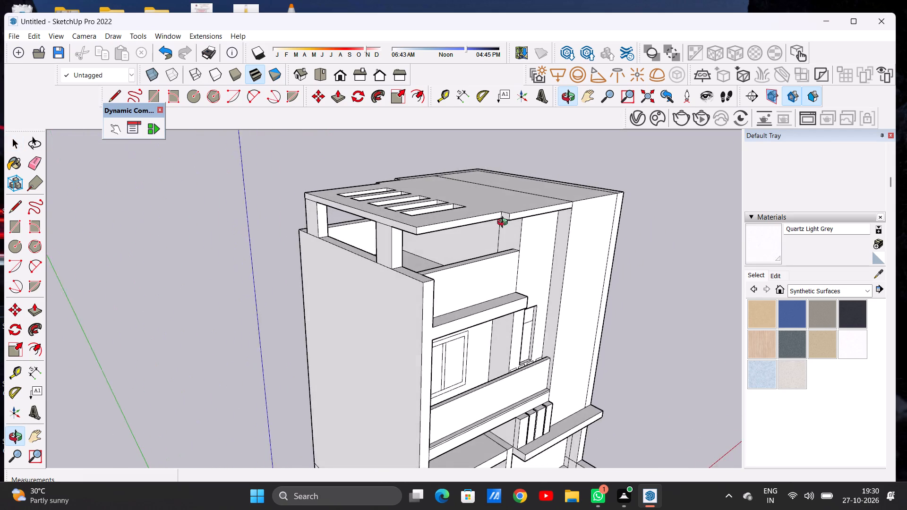
pyautogui.moveTo(505, 223); pyautogui.dragTo(390, 240, button='middle')
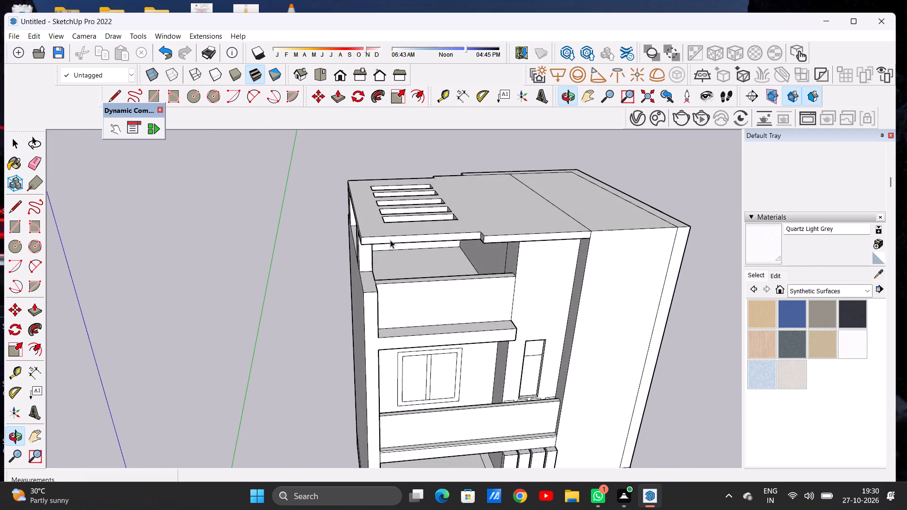
pyautogui.scroll(-1, 394, 240)
pyautogui.scroll(-1, 484, 262)
pyautogui.moveTo(483, 265); pyautogui.dragTo(474, 209, button='middle')
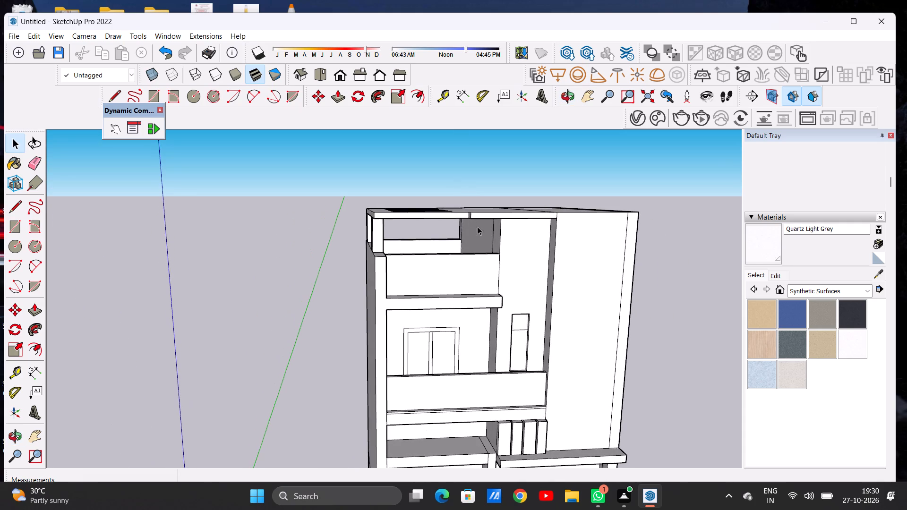
pyautogui.moveTo(492, 253); pyautogui.dragTo(498, 331, button='middle')
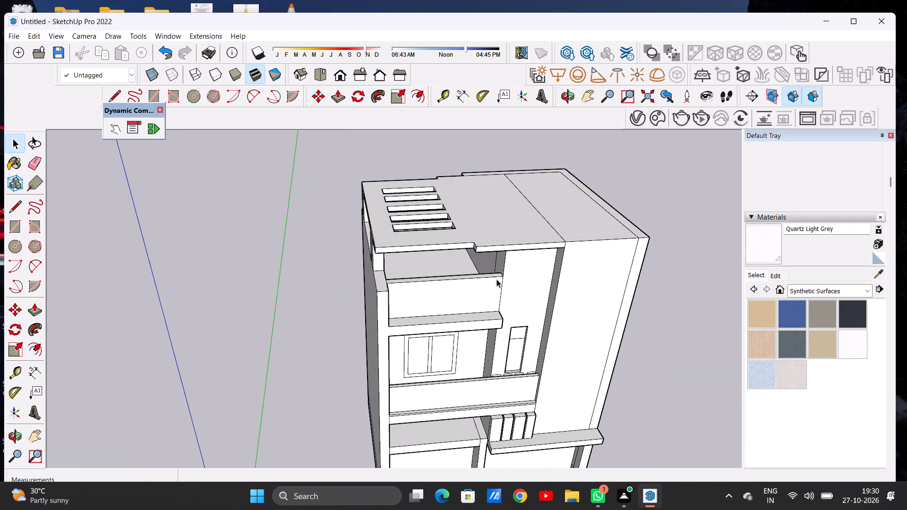
# Extend the stepped face on the roof slab's front edge about 9' 11" to the slab's outer corner, straightening the edge.
pyautogui.moveTo(483, 269); pyautogui.dragTo(445, 251, button='middle')
pyautogui.scroll(-2, 464, 251)
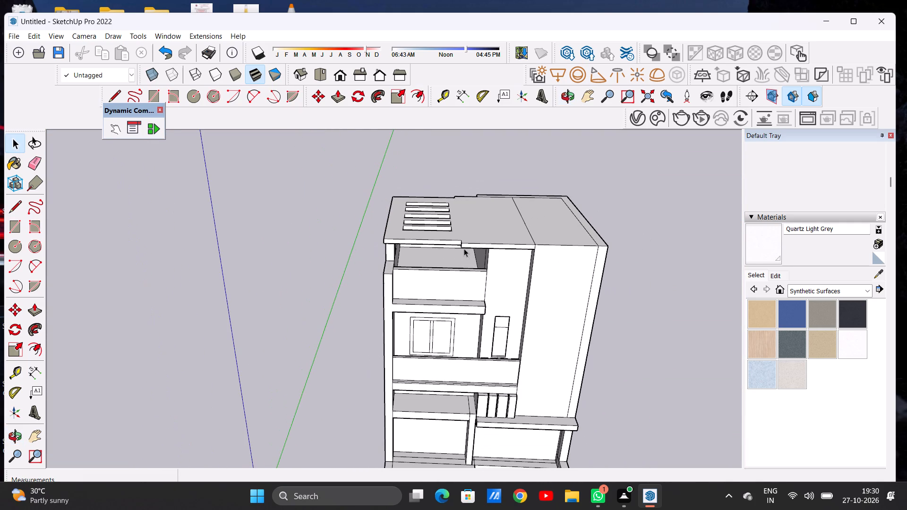
pyautogui.moveTo(456, 251); pyautogui.dragTo(492, 280, button='middle')
pyautogui.scroll(8, 458, 254)
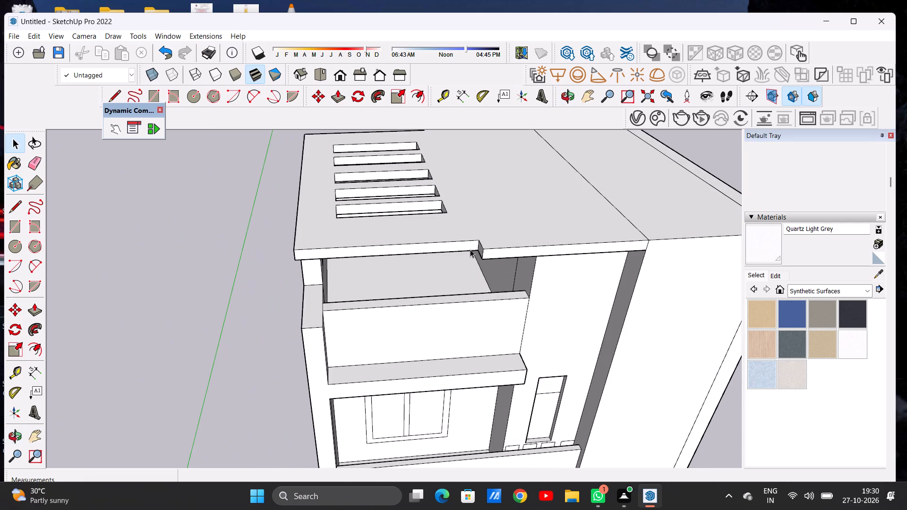
pyautogui.press('p')
pyautogui.scroll(4, 475, 253)
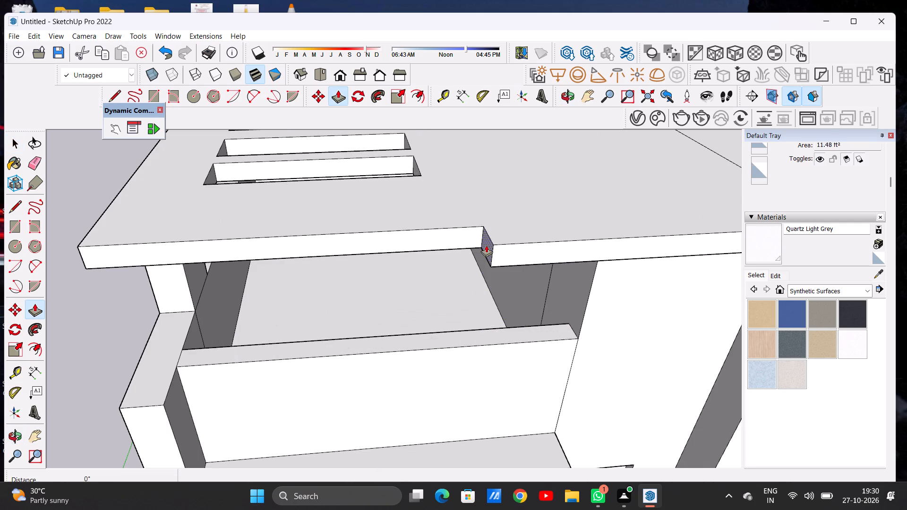
pyautogui.click(486, 245)
pyautogui.scroll(-3, 503, 257)
pyautogui.scroll(1, 519, 259)
pyautogui.scroll(-6, 519, 259)
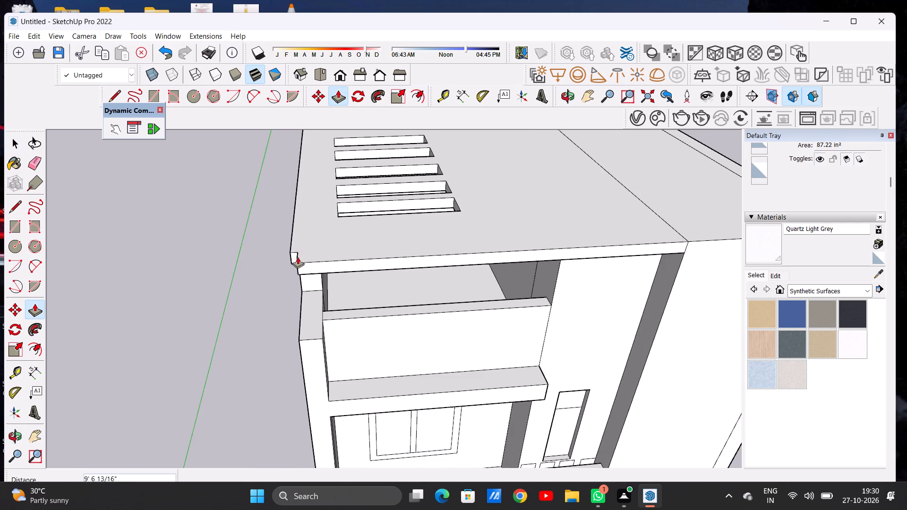
pyautogui.scroll(6, 298, 257)
pyautogui.click(284, 250)
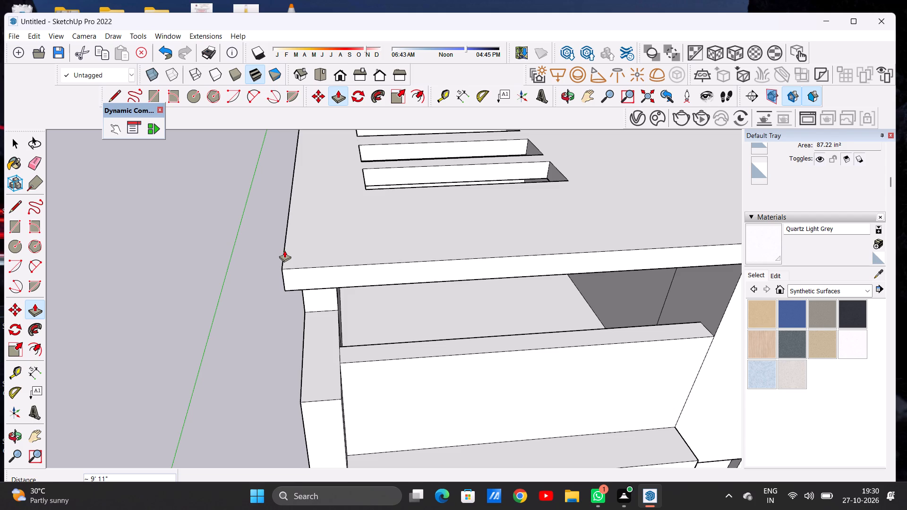
pyautogui.press('space')
# Draw a rectangle about 6' 2" by 3' 3" on the roof slab's underside, between its front edge and the nearest slot.
pyautogui.scroll(-7, 427, 263)
pyautogui.moveTo(483, 278); pyautogui.dragTo(436, 170, button='middle')
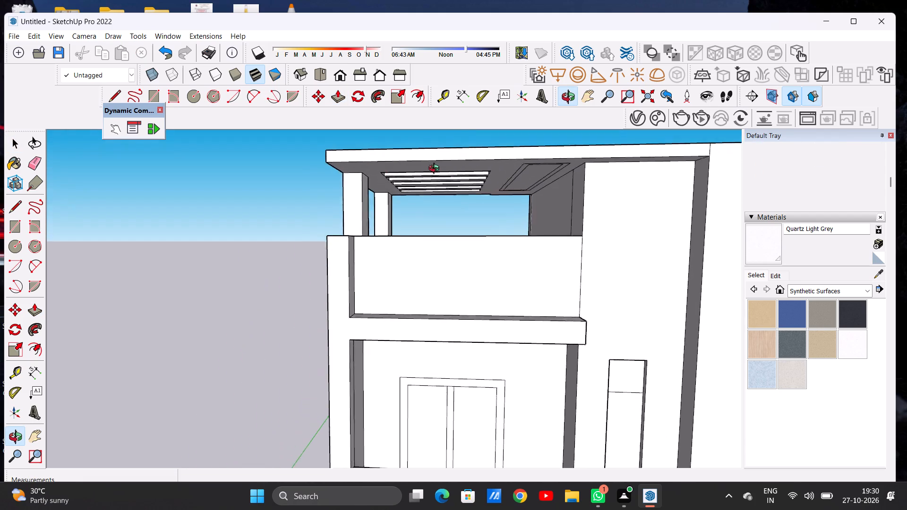
pyautogui.moveTo(436, 170); pyautogui.dragTo(434, 166, button='middle')
pyautogui.scroll(3, 433, 163)
pyautogui.moveTo(446, 208); pyautogui.dragTo(446, 167, button='middle')
pyautogui.scroll(-8, 439, 198)
pyautogui.scroll(1, 439, 214)
pyautogui.scroll(-4, 439, 215)
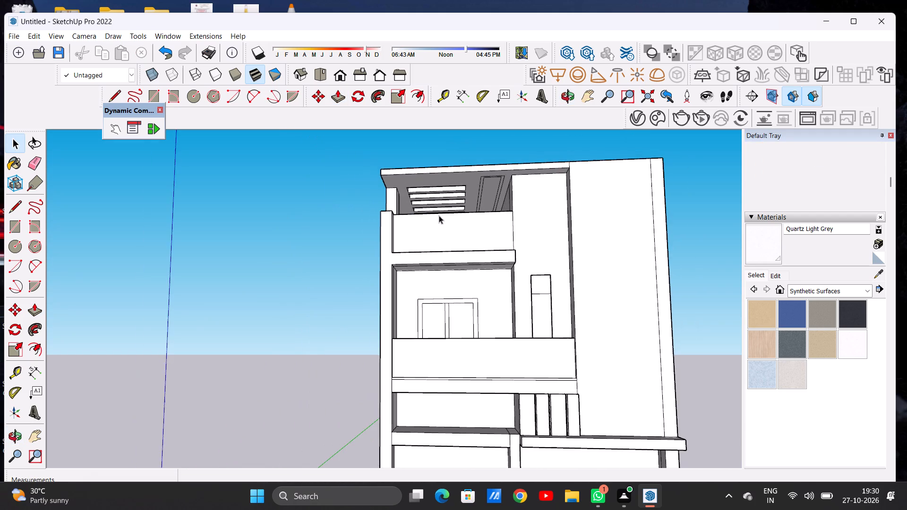
pyautogui.moveTo(434, 193); pyautogui.dragTo(435, 157, button='middle')
pyautogui.scroll(6, 433, 184)
pyautogui.moveTo(435, 191); pyautogui.dragTo(438, 155, button='middle')
pyautogui.scroll(3, 441, 165)
pyautogui.press('r')
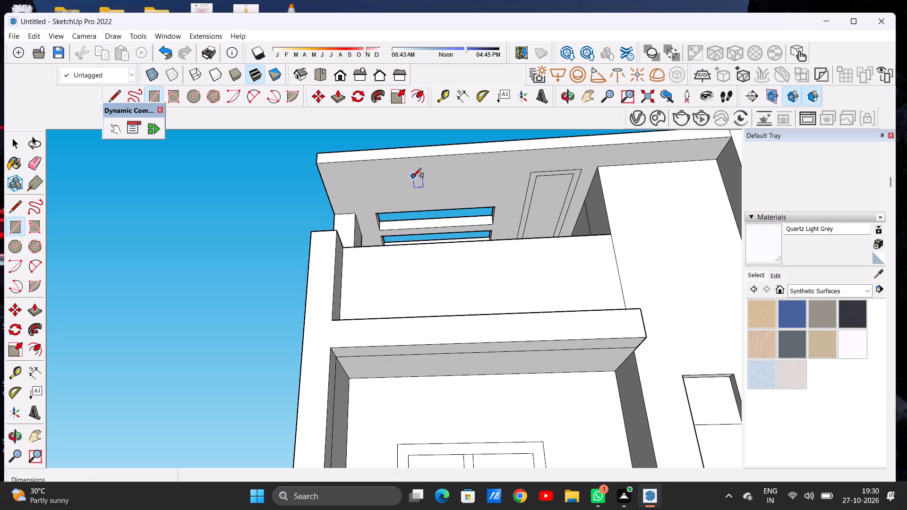
pyautogui.scroll(3, 412, 178)
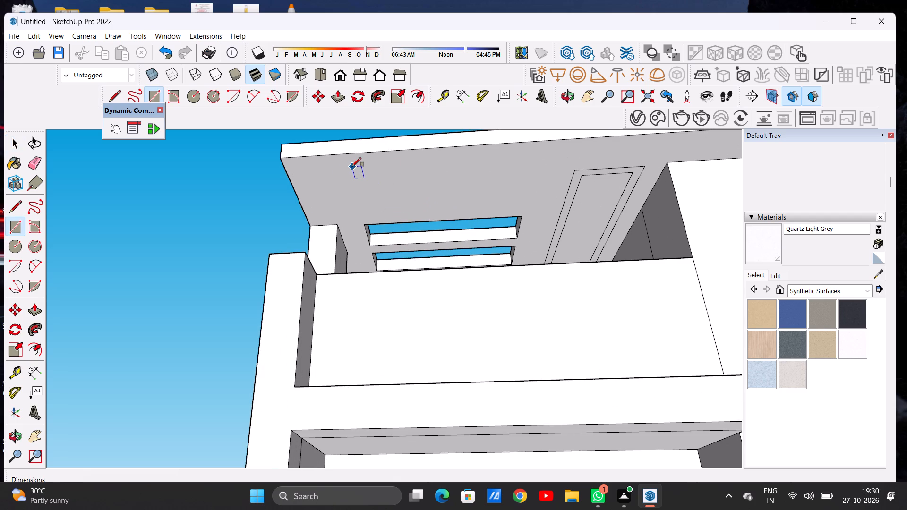
pyautogui.click(352, 167)
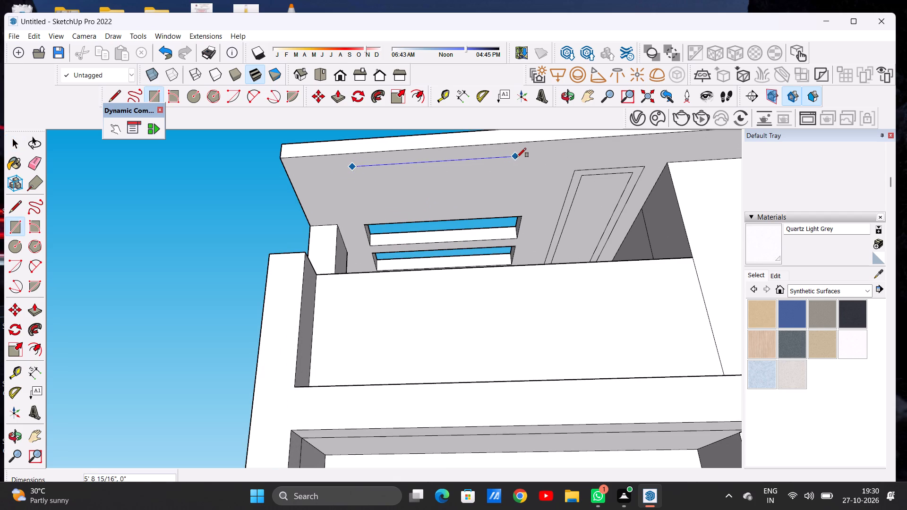
pyautogui.click(522, 156)
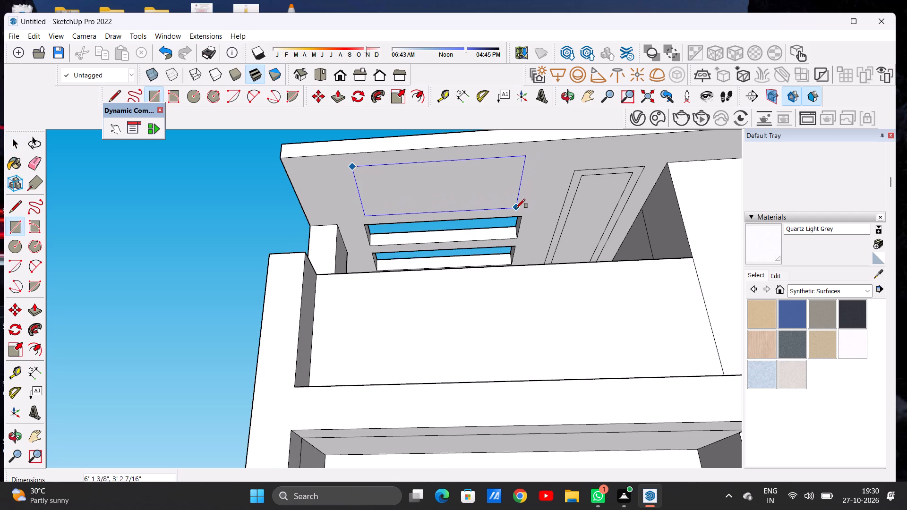
pyautogui.click(516, 209)
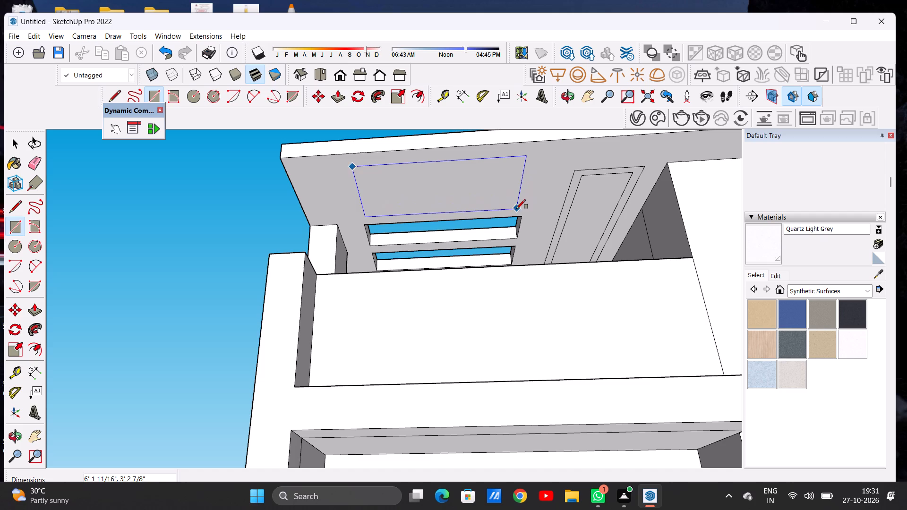
pyautogui.press('space')
# Push the new front rectangle on the underside up through the full thickness of the roof slab.
pyautogui.moveTo(500, 186); pyautogui.dragTo(500, 253, button='middle')
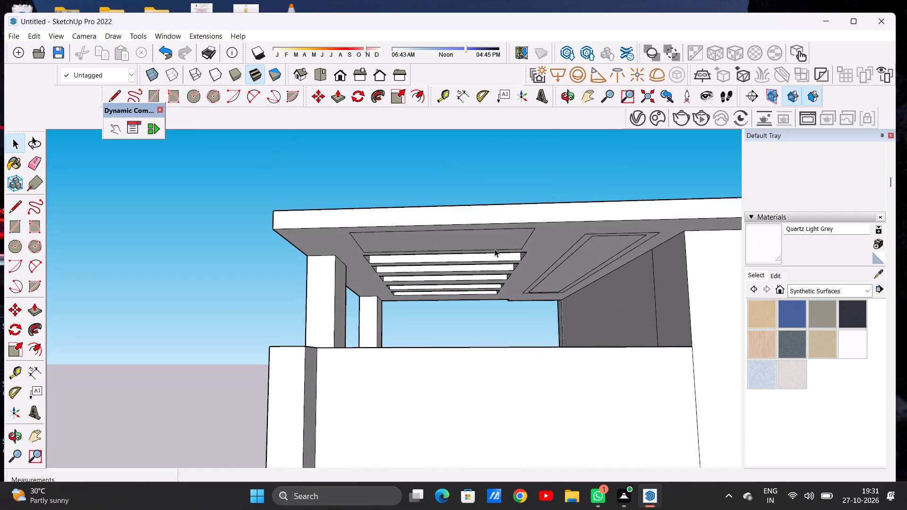
pyautogui.press('p')
pyautogui.click(496, 236)
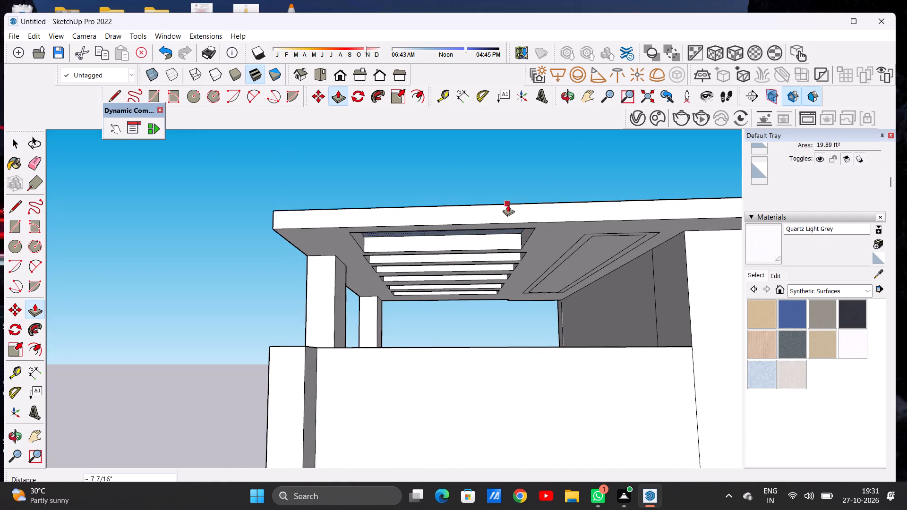
pyautogui.click(508, 204)
pyautogui.press('space')
# Examine the new front opening and the five slots from above the roof and from below the slab.
pyautogui.scroll(-1, 498, 194)
pyautogui.scroll(1, 498, 194)
pyautogui.scroll(-5, 498, 194)
pyautogui.moveTo(495, 190); pyautogui.dragTo(504, 329, button='middle')
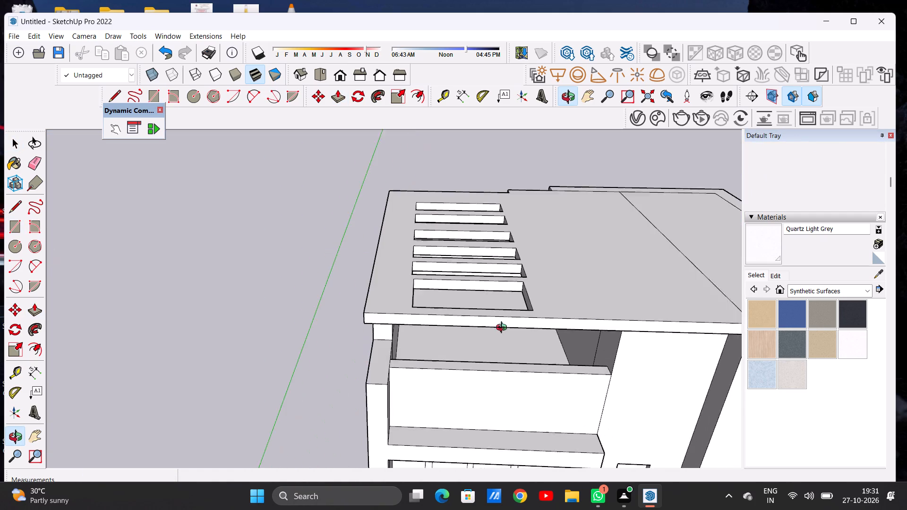
pyautogui.moveTo(504, 329); pyautogui.dragTo(502, 341, button='middle')
pyautogui.scroll(-8, 406, 243)
pyautogui.moveTo(460, 263); pyautogui.dragTo(467, 348, button='middle')
pyautogui.scroll(14, 448, 318)
pyautogui.click(456, 321)
pyautogui.scroll(-14, 423, 279)
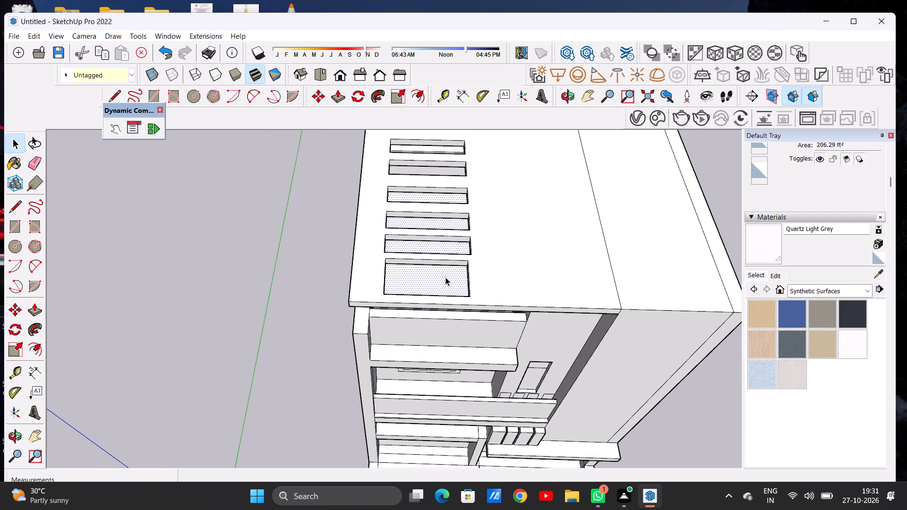
pyautogui.click(337, 223)
pyautogui.scroll(-5, 432, 265)
pyautogui.moveTo(452, 292); pyautogui.dragTo(452, 181, button='middle')
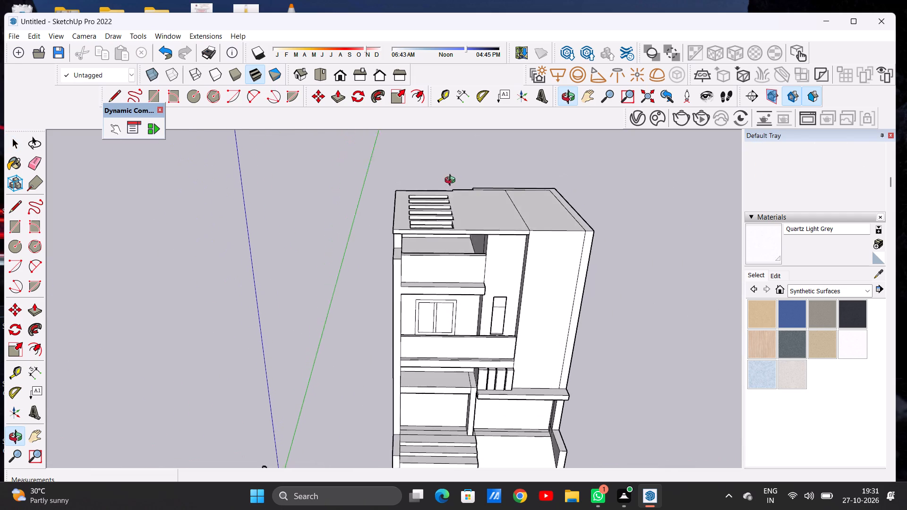
pyautogui.moveTo(452, 181); pyautogui.dragTo(444, 173, button='middle')
pyautogui.scroll(5, 436, 218)
pyautogui.moveTo(444, 251); pyautogui.dragTo(444, 151, button='middle')
pyautogui.scroll(7, 434, 186)
pyautogui.scroll(1, 445, 245)
pyautogui.moveTo(445, 202); pyautogui.dragTo(455, 122, button='middle')
pyautogui.moveTo(447, 136); pyautogui.dragTo(431, 233, button='middle')
# Examine the upper storeys and the whole building from the front, and the slotted roof slab from above.
pyautogui.scroll(-6, 429, 233)
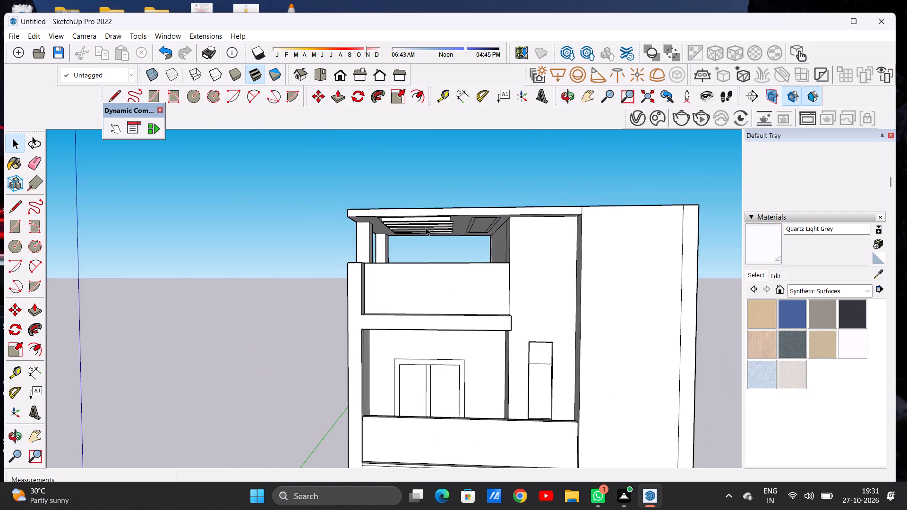
pyautogui.scroll(-10, 416, 223)
pyautogui.scroll(11, 451, 235)
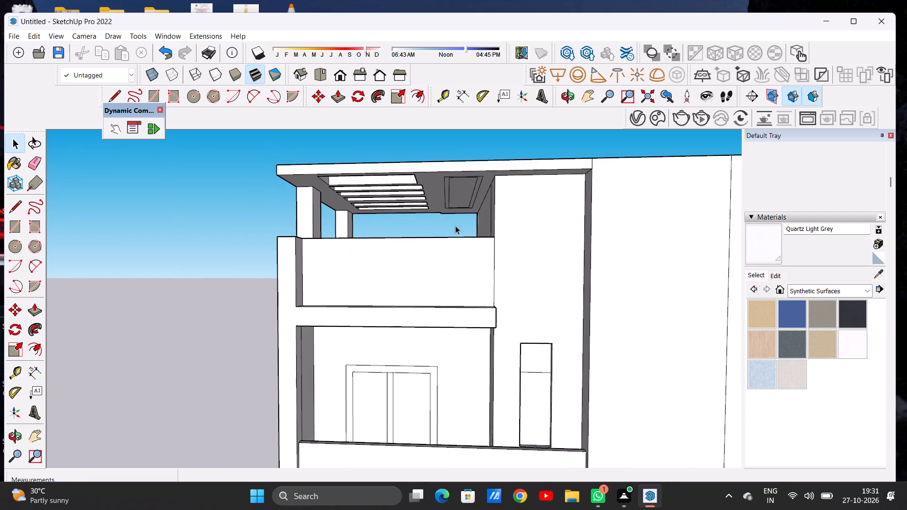
pyautogui.scroll(-6, 465, 225)
pyautogui.moveTo(401, 240); pyautogui.dragTo(400, 254, button='middle')
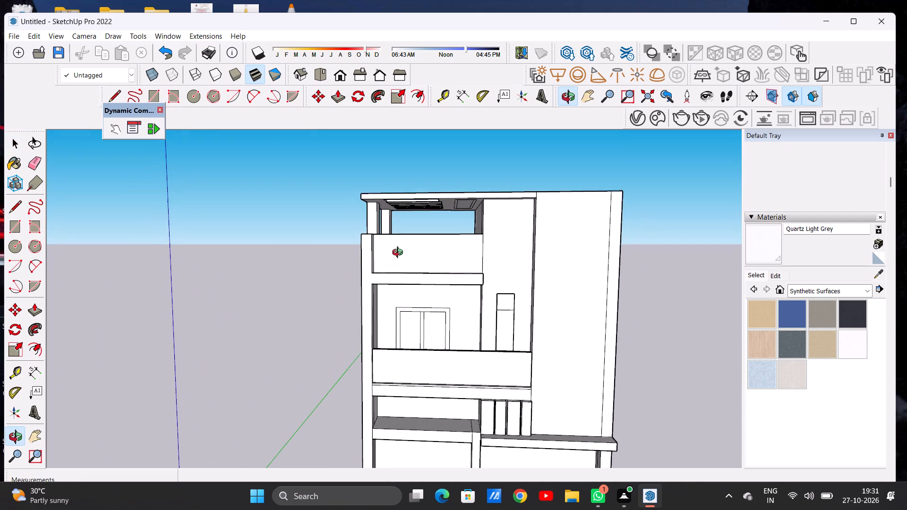
pyautogui.moveTo(400, 254); pyautogui.dragTo(400, 252, button='middle')
pyautogui.scroll(-6, 374, 245)
pyautogui.moveTo(463, 215); pyautogui.dragTo(464, 219, button='middle')
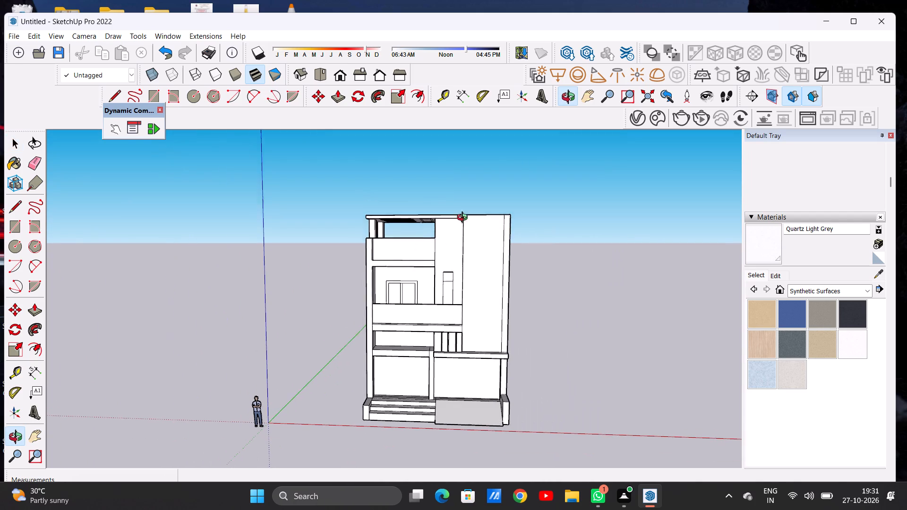
pyautogui.moveTo(464, 219); pyautogui.dragTo(471, 277, button='middle')
pyautogui.scroll(5, 468, 216)
pyautogui.moveTo(476, 211); pyautogui.dragTo(463, 308, button='middle')
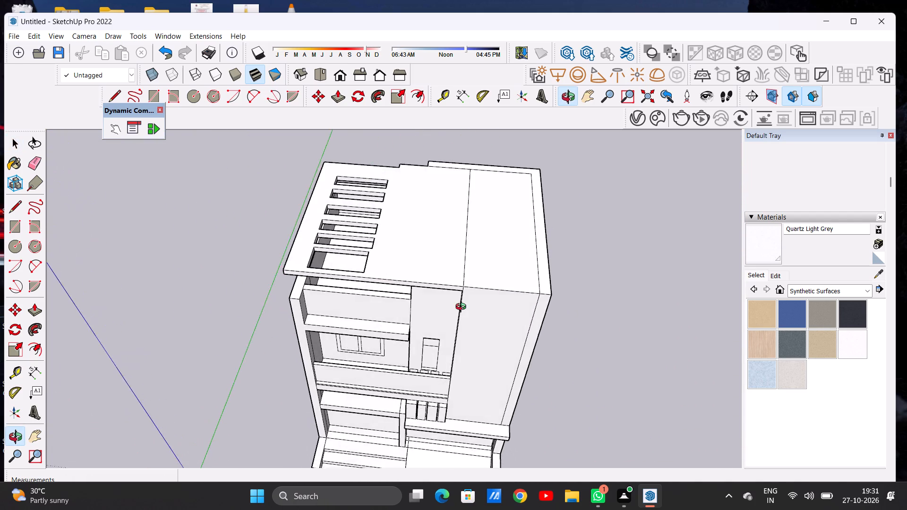
pyautogui.moveTo(463, 308); pyautogui.dragTo(465, 284, button='middle')
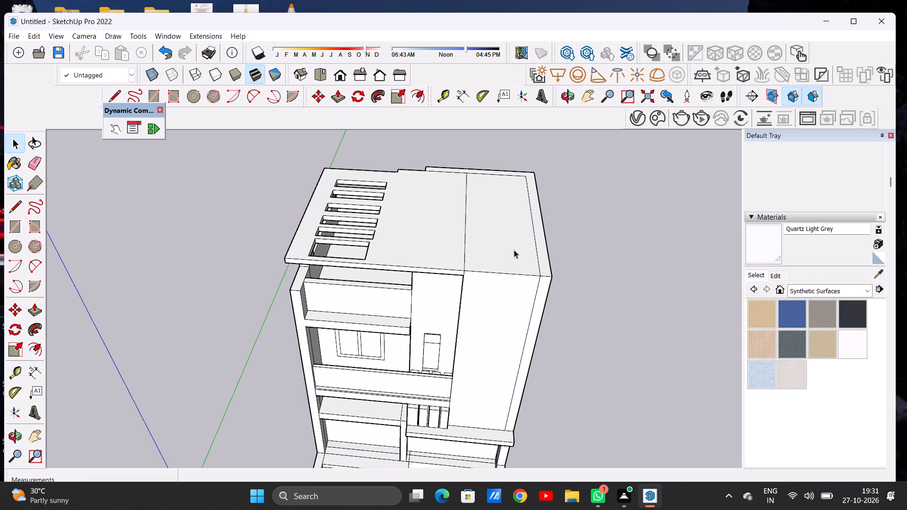
pyautogui.scroll(-8, 481, 244)
pyautogui.moveTo(486, 269); pyautogui.dragTo(489, 230, button='middle')
pyautogui.scroll(5, 490, 231)
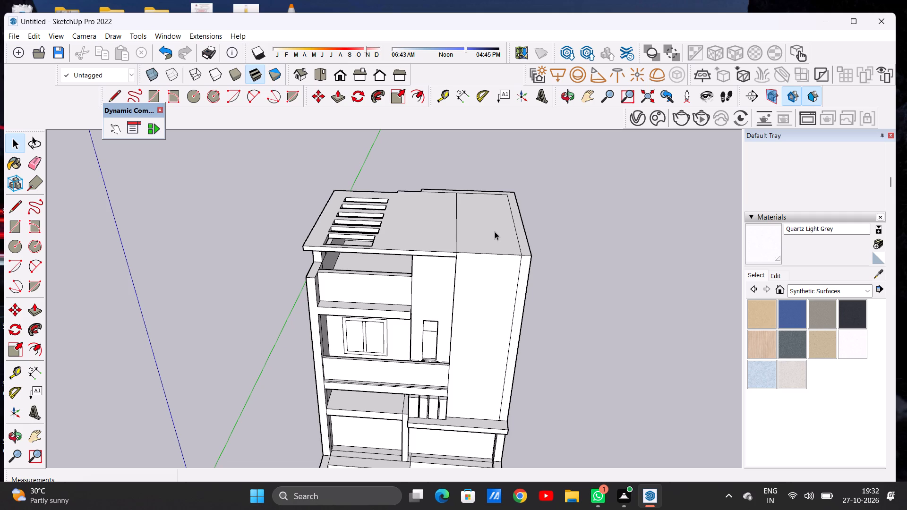
pyautogui.scroll(-11, 529, 275)
pyautogui.scroll(1, 504, 283)
pyautogui.scroll(-19, 504, 285)
pyautogui.scroll(3, 506, 293)
pyautogui.scroll(-1, 506, 293)
pyautogui.scroll(1, 506, 293)
# Examine the roof slab's underside up close, including its openings, the nested rectangle outlines and the supporting pillars.
pyautogui.moveTo(503, 327); pyautogui.dragTo(511, 224, button='middle')
pyautogui.scroll(8, 430, 236)
pyautogui.moveTo(478, 229); pyautogui.dragTo(465, 223, button='middle')
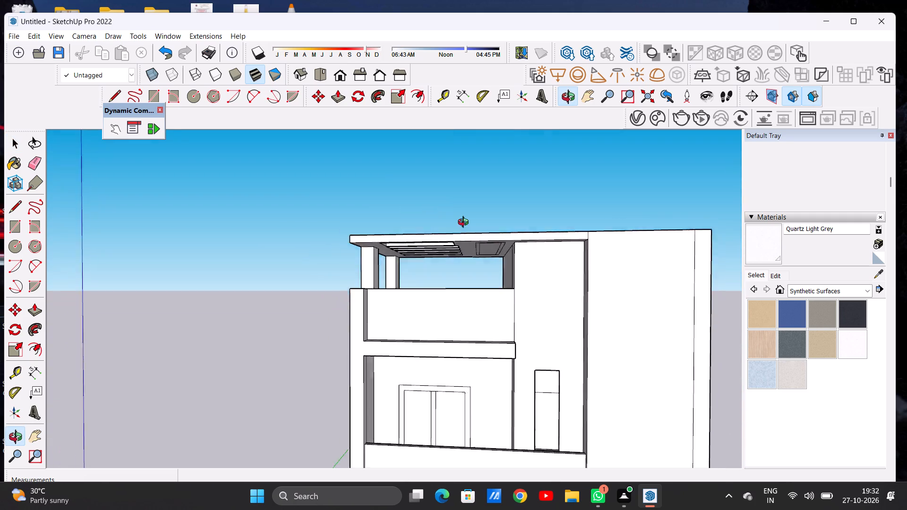
pyautogui.moveTo(465, 223); pyautogui.dragTo(479, 245, button='middle')
pyautogui.scroll(-6, 454, 247)
pyautogui.scroll(5, 453, 247)
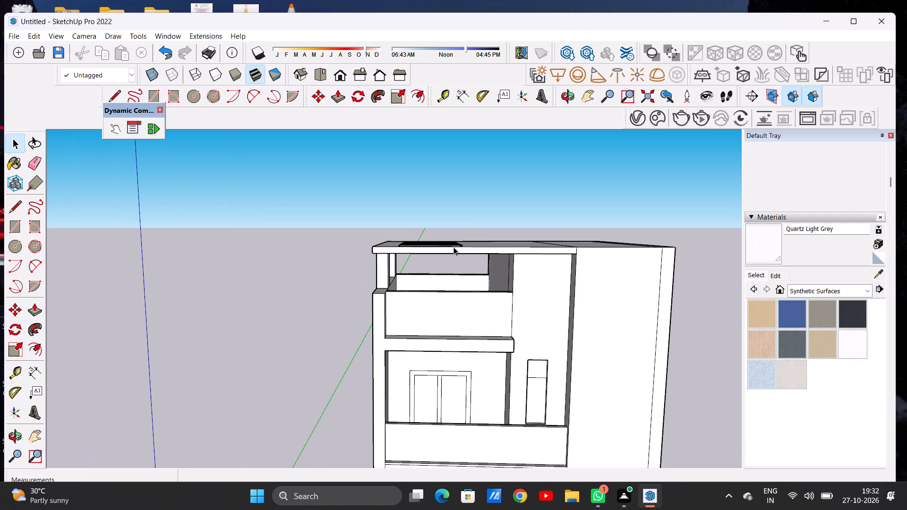
pyautogui.scroll(-7, 481, 273)
pyautogui.scroll(-11, 528, 270)
pyautogui.scroll(7, 523, 293)
pyautogui.moveTo(531, 315); pyautogui.dragTo(509, 231, button='middle')
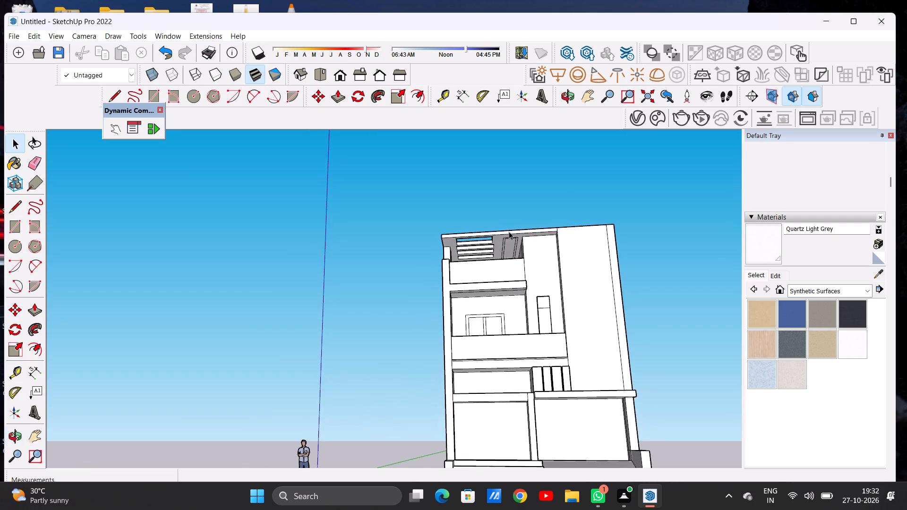
pyautogui.scroll(12, 504, 238)
pyautogui.moveTo(489, 258); pyautogui.dragTo(496, 263, button='middle')
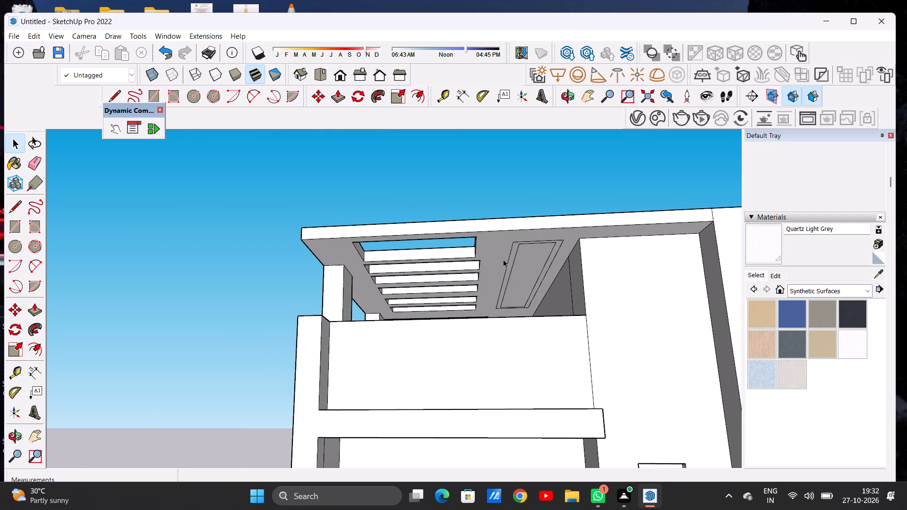
pyautogui.scroll(5, 508, 258)
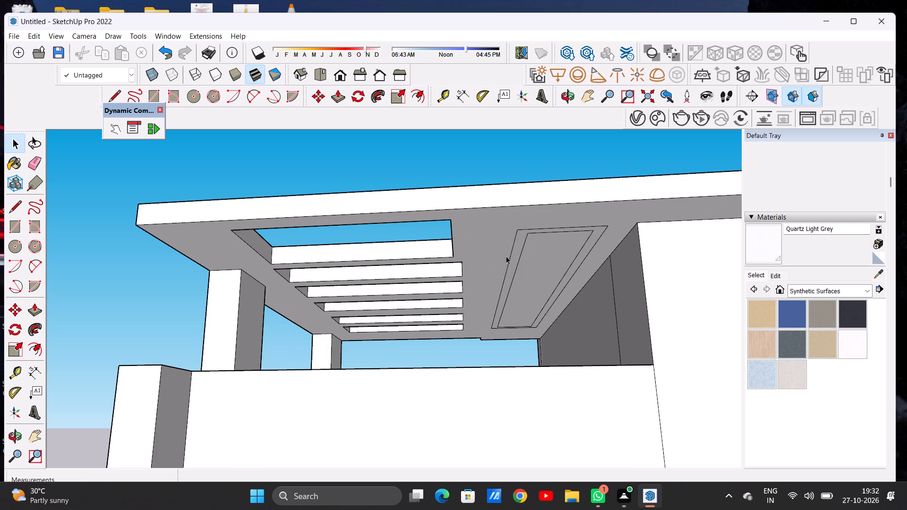
pyautogui.scroll(-4, 509, 256)
pyautogui.moveTo(607, 252); pyautogui.dragTo(566, 293, button='middle')
pyautogui.scroll(-2, 560, 259)
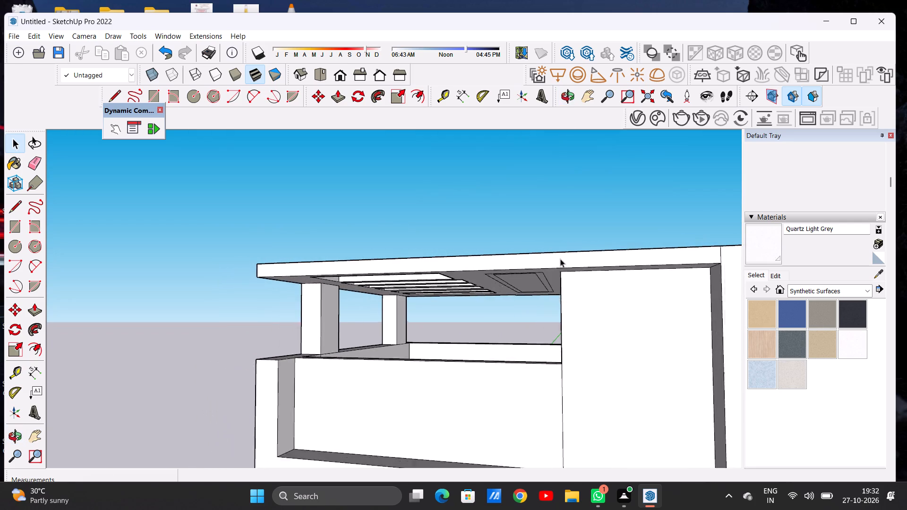
pyautogui.scroll(-10, 560, 259)
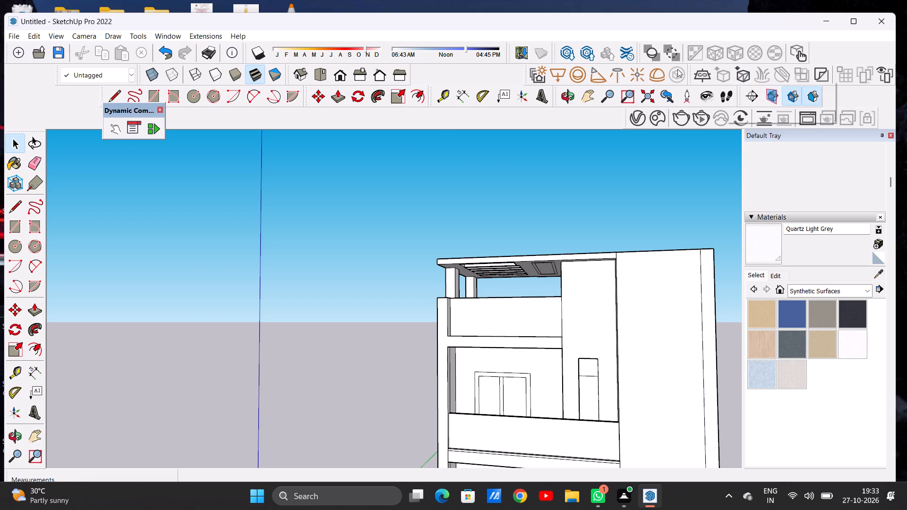
# Examine the complete front facade from a distance, from the entrance steps and ramp up to the roof slab.
pyautogui.scroll(-17, 392, 252)
pyautogui.scroll(-4, 422, 284)
pyautogui.scroll(1, 422, 284)
pyautogui.scroll(-4, 430, 265)
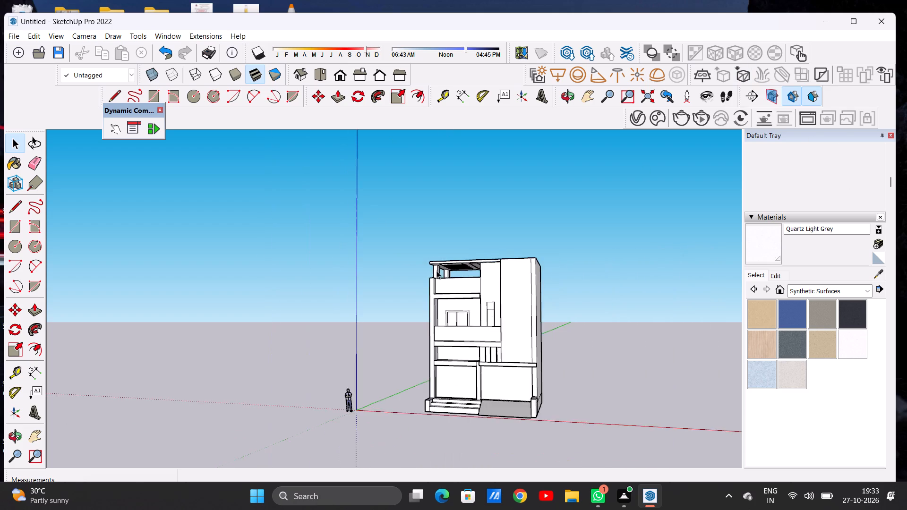
pyautogui.scroll(-7, 436, 271)
pyautogui.moveTo(430, 305); pyautogui.dragTo(483, 329, button='middle')
pyautogui.scroll(6, 466, 347)
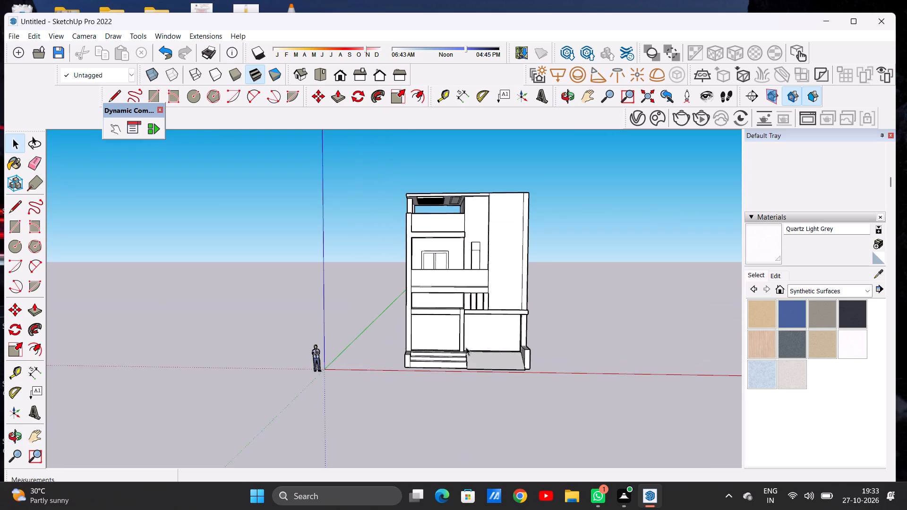
pyautogui.scroll(2, 469, 339)
pyautogui.scroll(-1, 469, 339)
pyautogui.scroll(2, 469, 339)
pyautogui.moveTo(474, 348); pyautogui.dragTo(470, 316, button='middle')
pyautogui.scroll(1, 470, 315)
pyautogui.scroll(-4, 453, 330)
pyautogui.scroll(1, 453, 339)
pyautogui.scroll(-8, 454, 343)
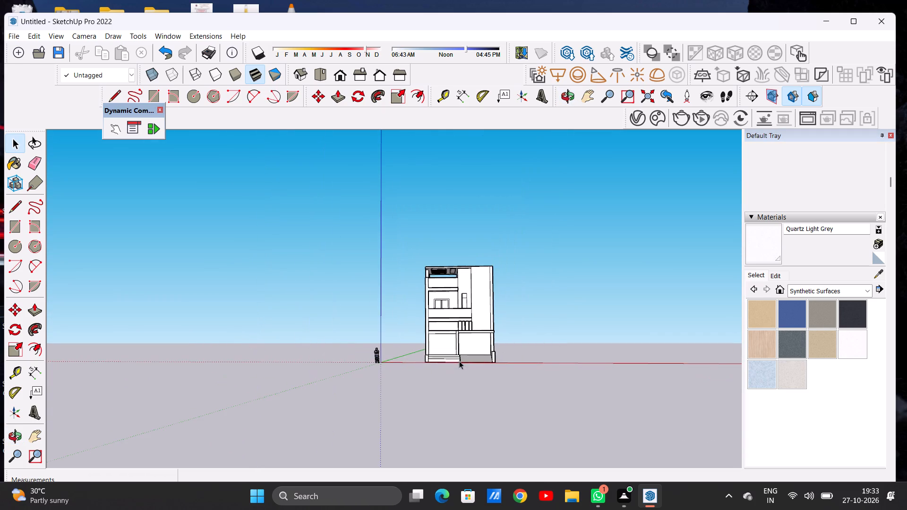
pyautogui.scroll(7, 469, 279)
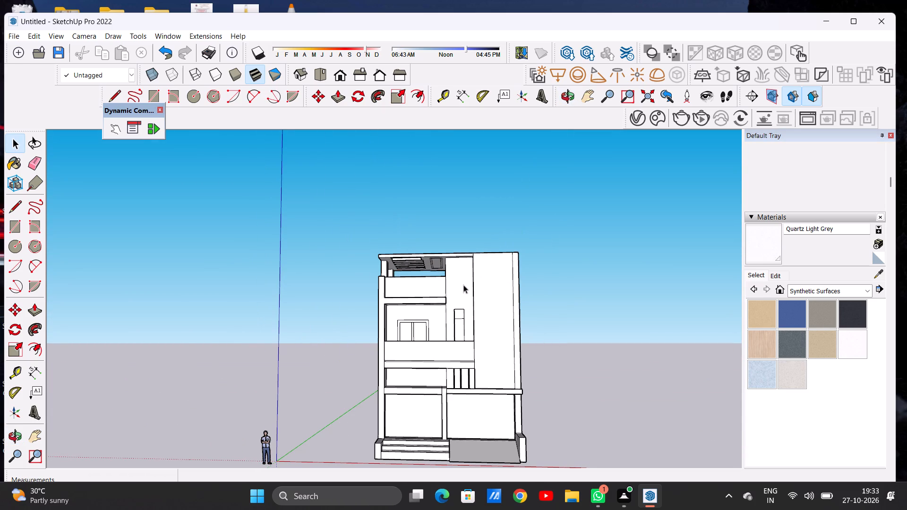
pyautogui.scroll(2, 452, 289)
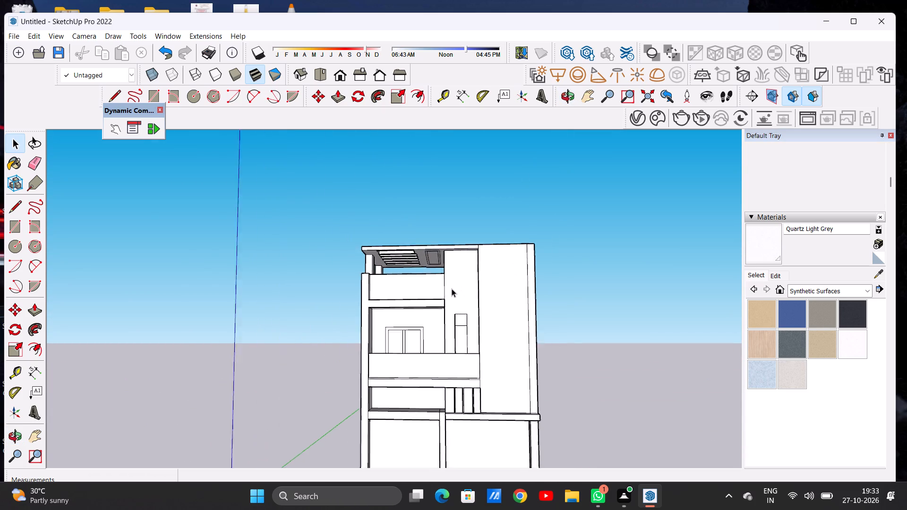
pyautogui.scroll(3, 452, 289)
pyautogui.moveTo(444, 271); pyautogui.dragTo(445, 293, button='middle')
pyautogui.scroll(-7, 439, 298)
pyautogui.scroll(1, 439, 298)
pyautogui.scroll(-1, 441, 301)
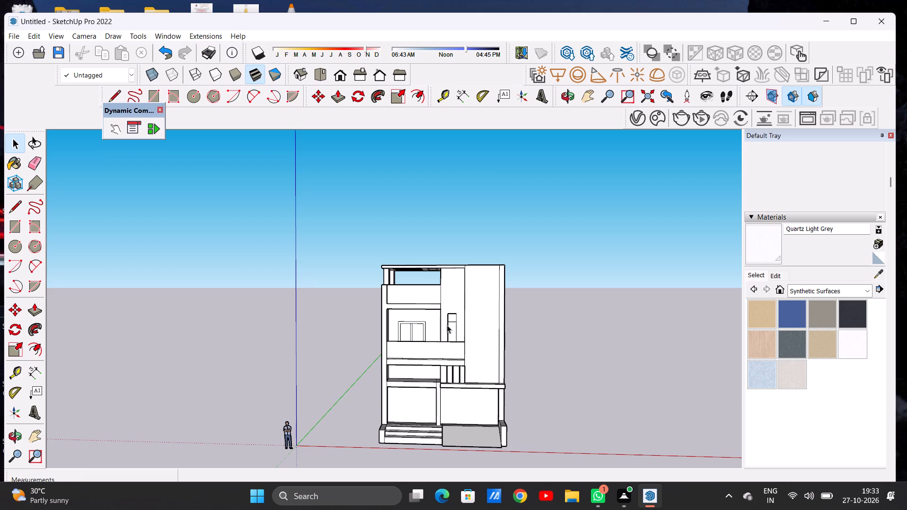
pyautogui.scroll(-3, 447, 327)
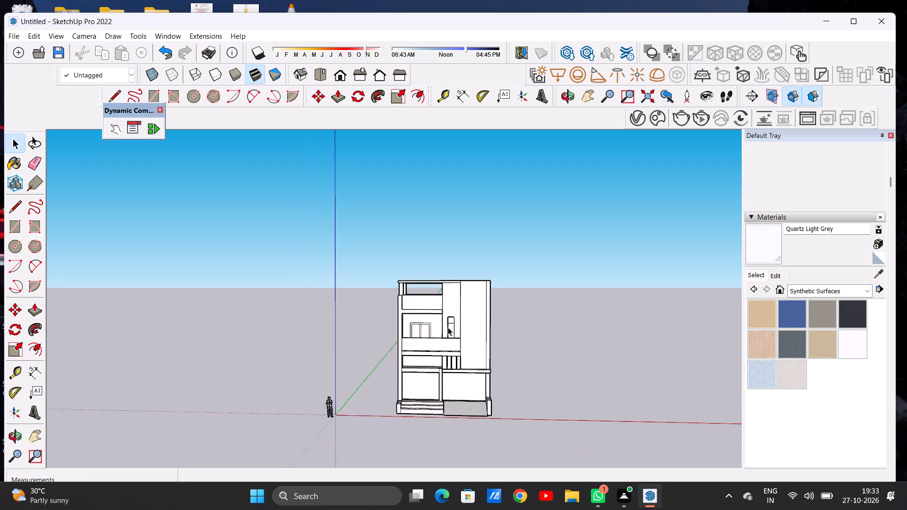
# Draw a vertical rectangle about 1' 5 5/16" by 10' 2 7/16" on the recessed front wall, from its upper corner beside the roof terrace.
pyautogui.scroll(-5, 448, 327)
pyautogui.scroll(7, 442, 337)
pyautogui.scroll(6, 488, 300)
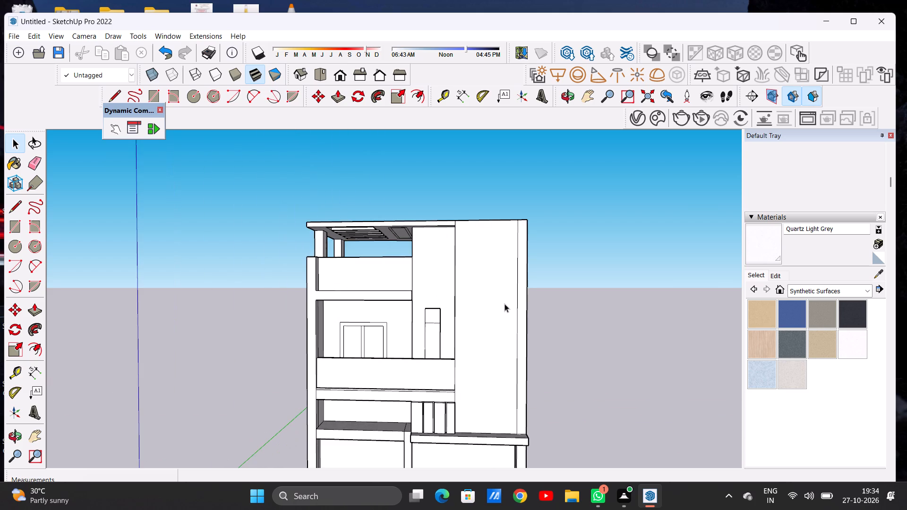
pyautogui.scroll(-5, 517, 313)
pyautogui.moveTo(467, 311); pyautogui.dragTo(471, 297, button='middle')
pyautogui.scroll(2, 465, 294)
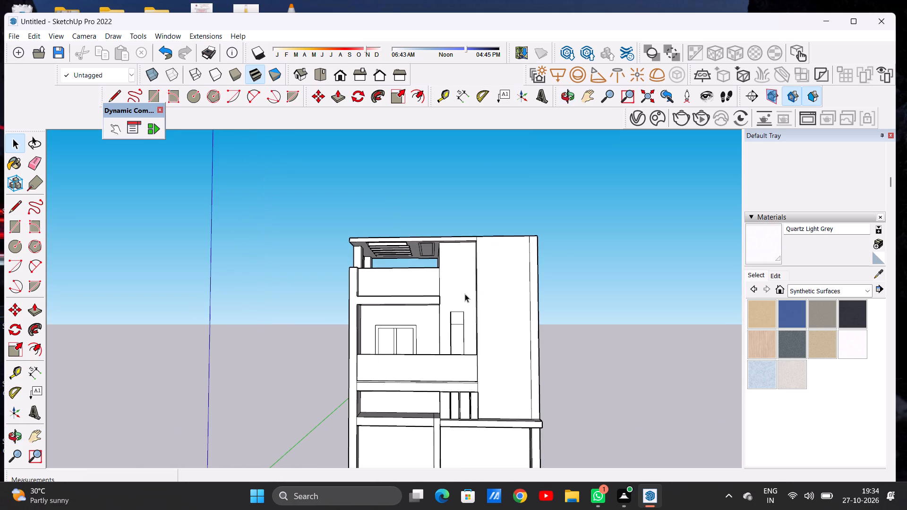
pyautogui.press('r')
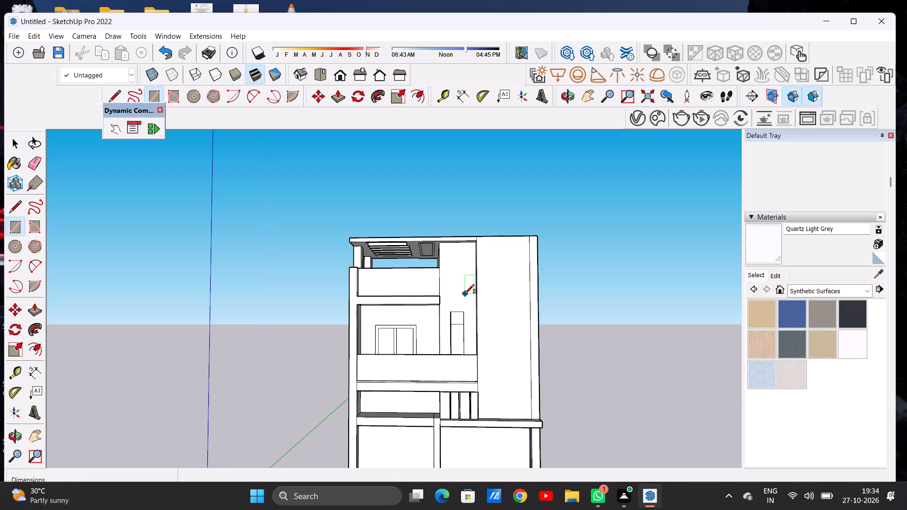
pyautogui.scroll(2, 467, 296)
pyautogui.moveTo(450, 280); pyautogui.dragTo(459, 312, button='middle')
pyautogui.scroll(6, 440, 255)
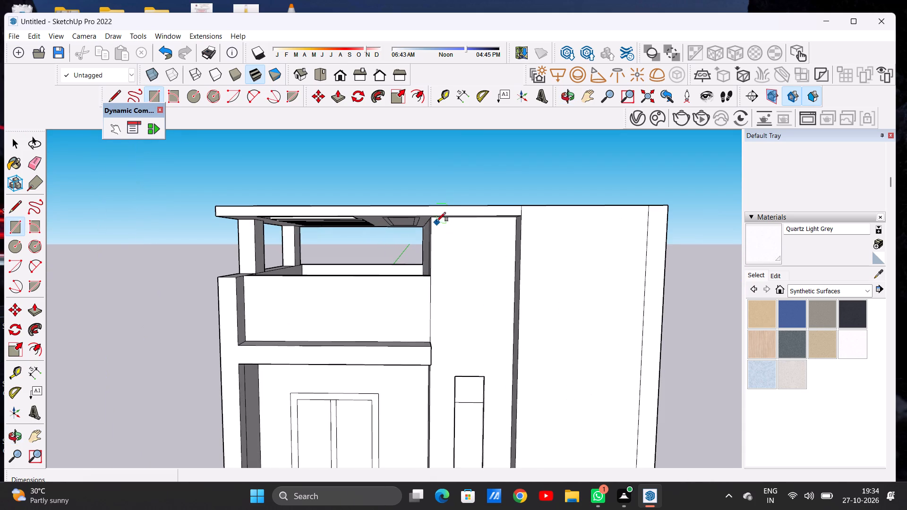
pyautogui.scroll(6, 439, 238)
pyautogui.moveTo(444, 261); pyautogui.dragTo(451, 223, button='middle')
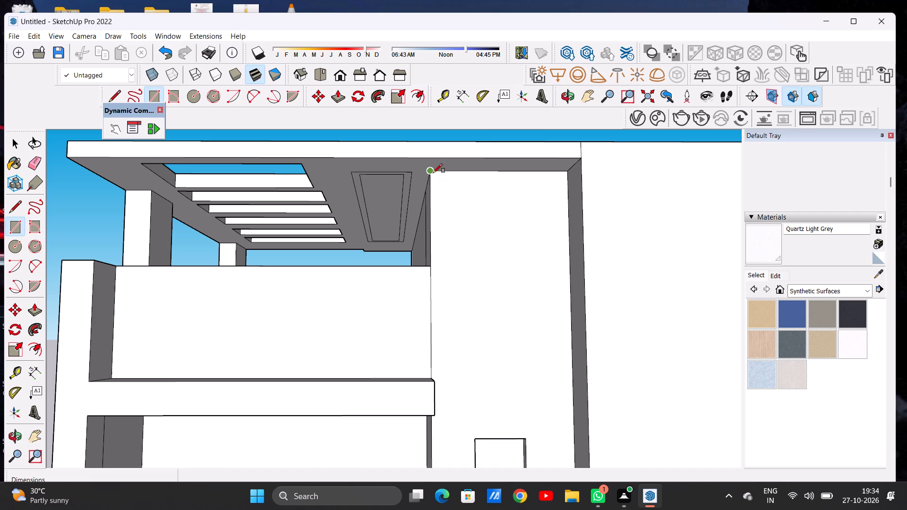
pyautogui.click(433, 173)
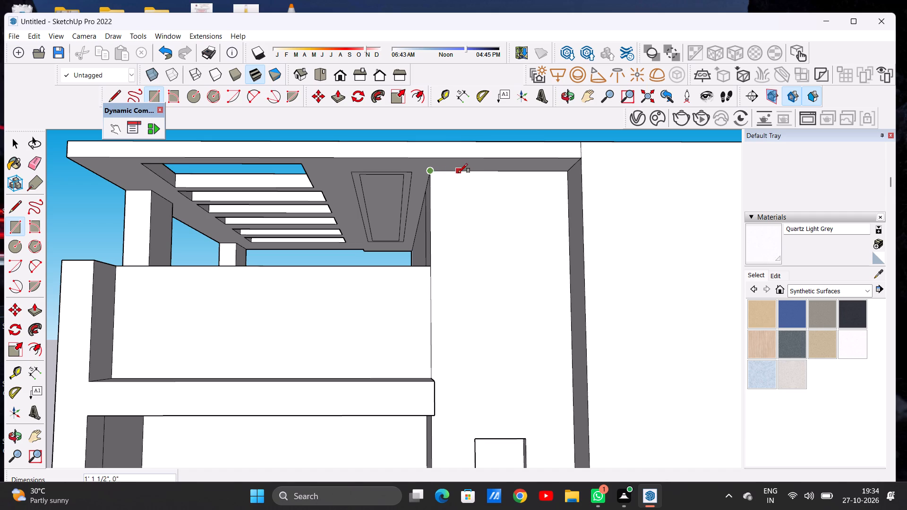
pyautogui.click(458, 173)
pyautogui.scroll(-6, 457, 231)
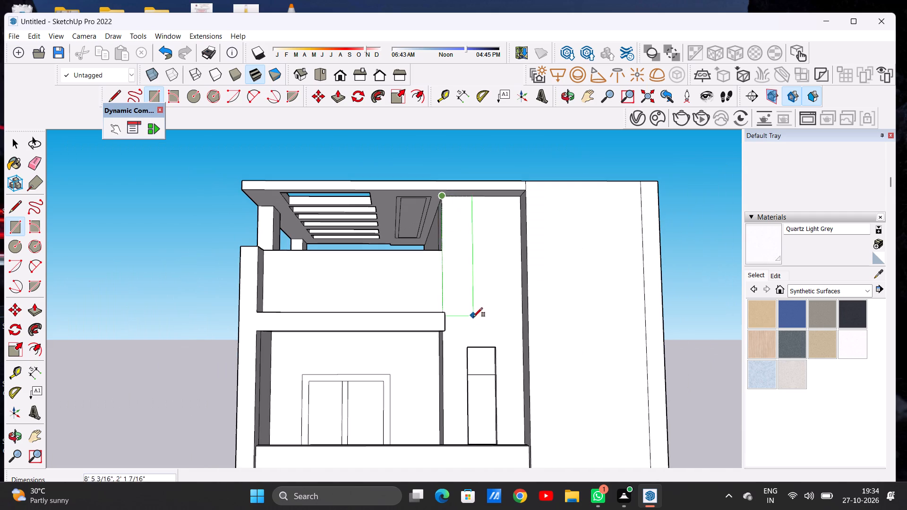
pyautogui.scroll(6, 460, 329)
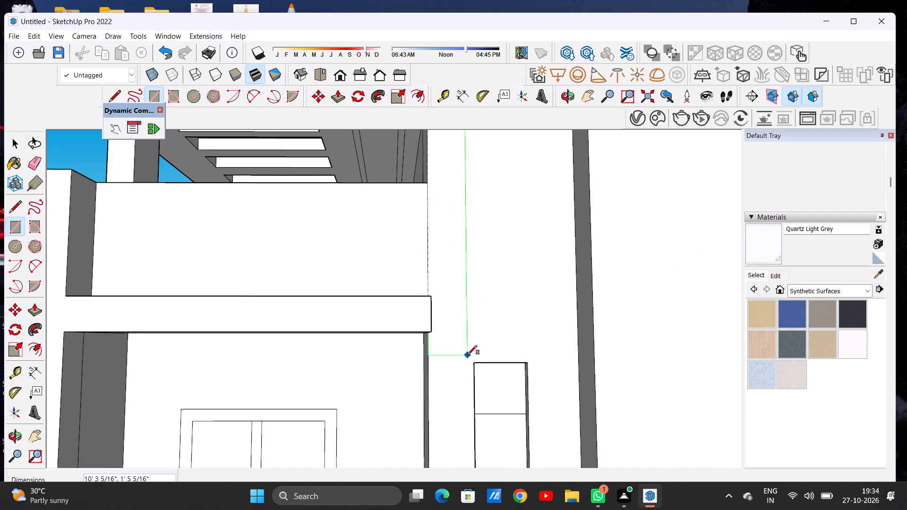
pyautogui.click(468, 353)
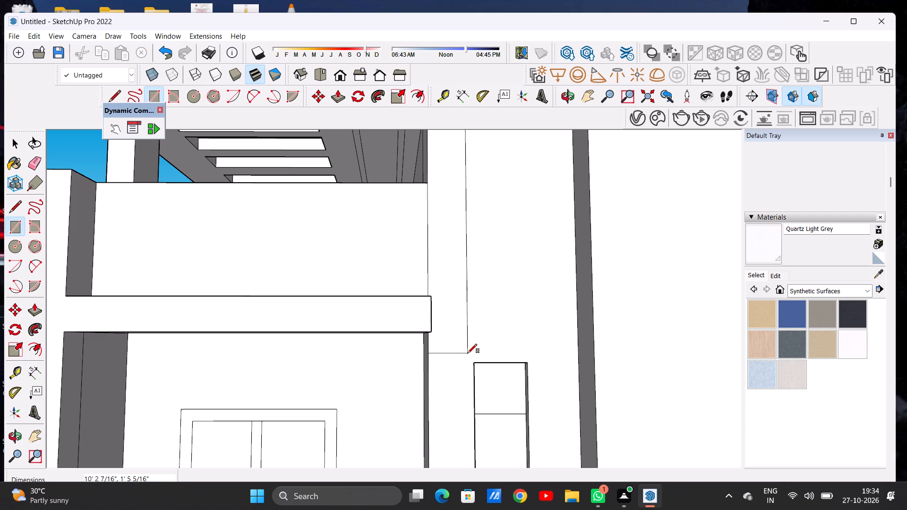
# Copy the tall rectangle horizontally about 3' 5 9/16" along the recessed front wall, towards its far side.
pyautogui.press('space')
pyautogui.doubleClick(457, 342)
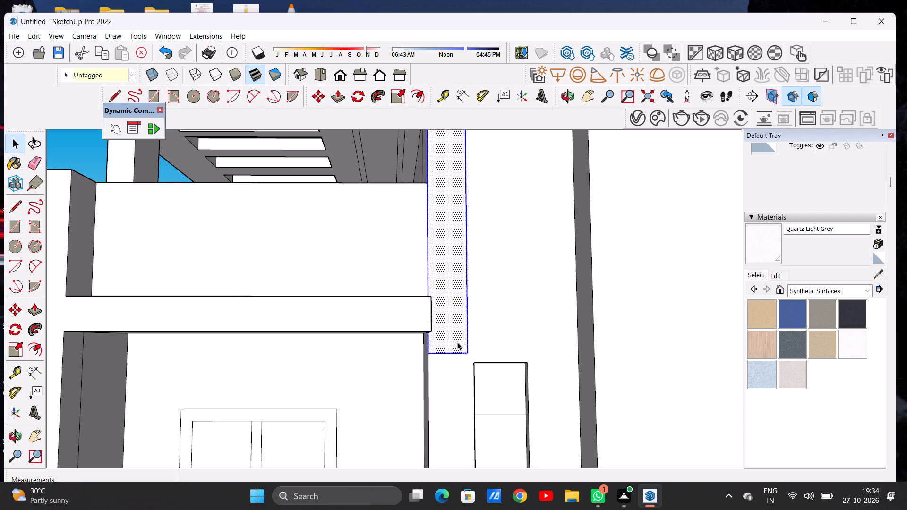
pyautogui.press('m')
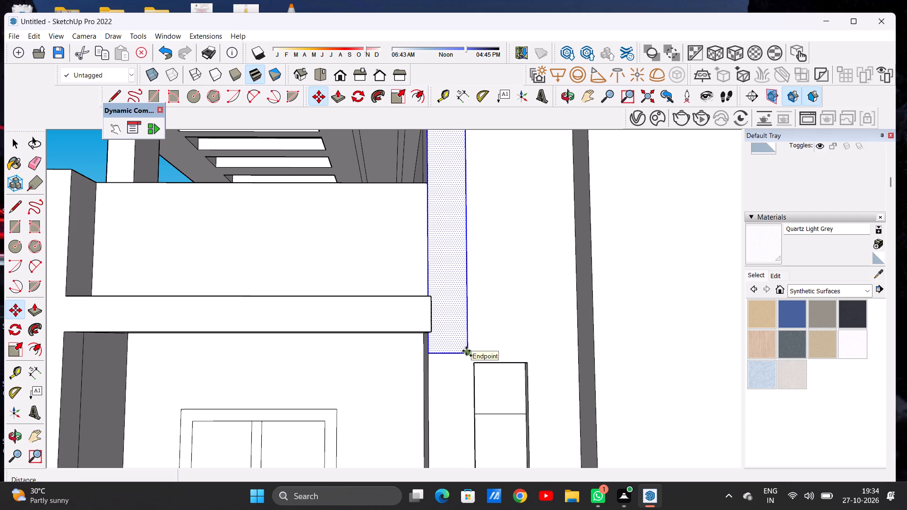
pyautogui.click(466, 351)
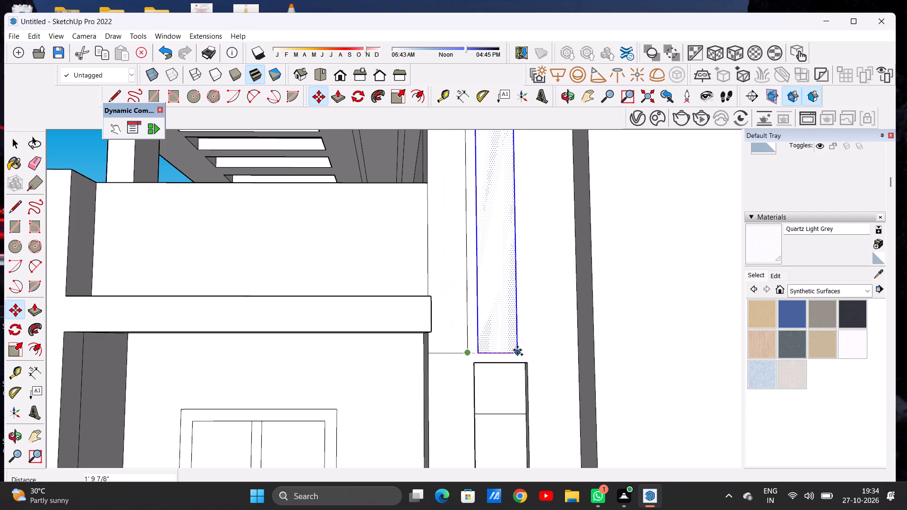
pyautogui.press('space')
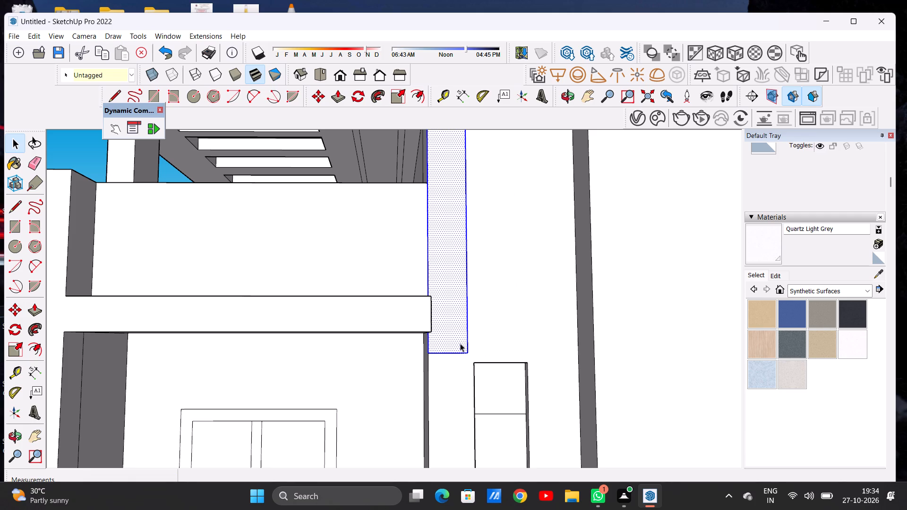
pyautogui.press('m')
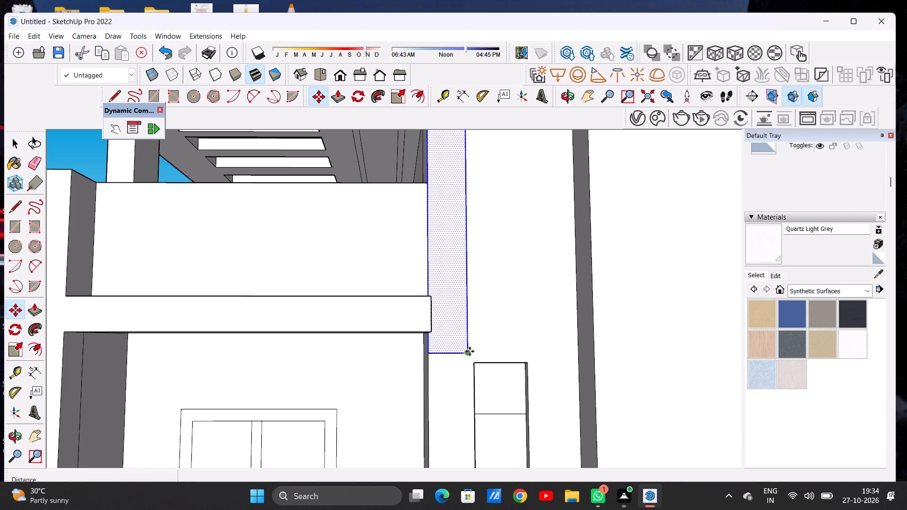
pyautogui.click(470, 351)
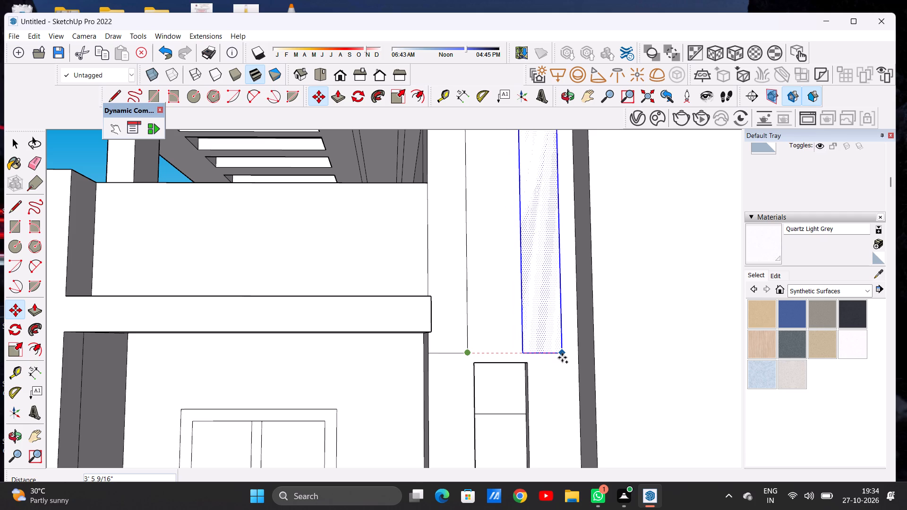
pyautogui.click(562, 357)
pyautogui.press('space')
pyautogui.scroll(-7, 483, 362)
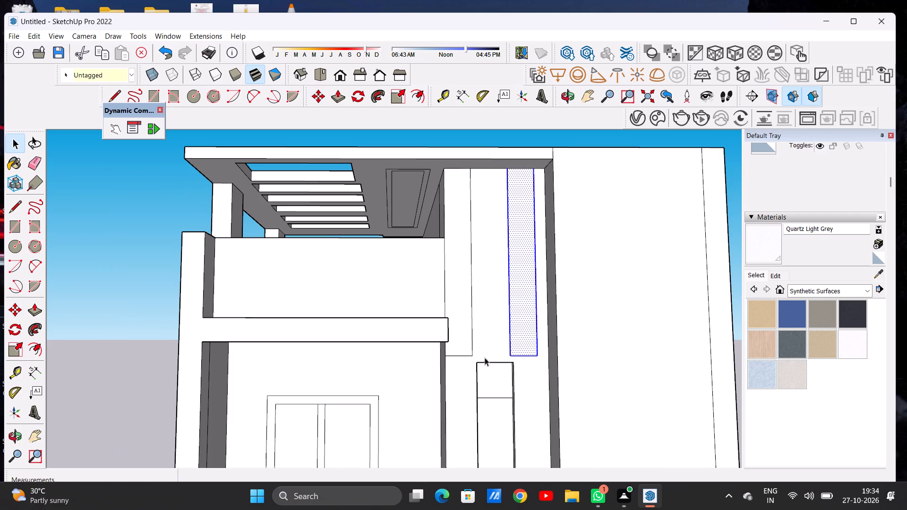
pyautogui.click(556, 175)
# Draw a narrower vertical rectangle about 11 13/16" by 10' 2 5/8" between the two tall strips, starting at the roof slab's underside.
pyautogui.press('r')
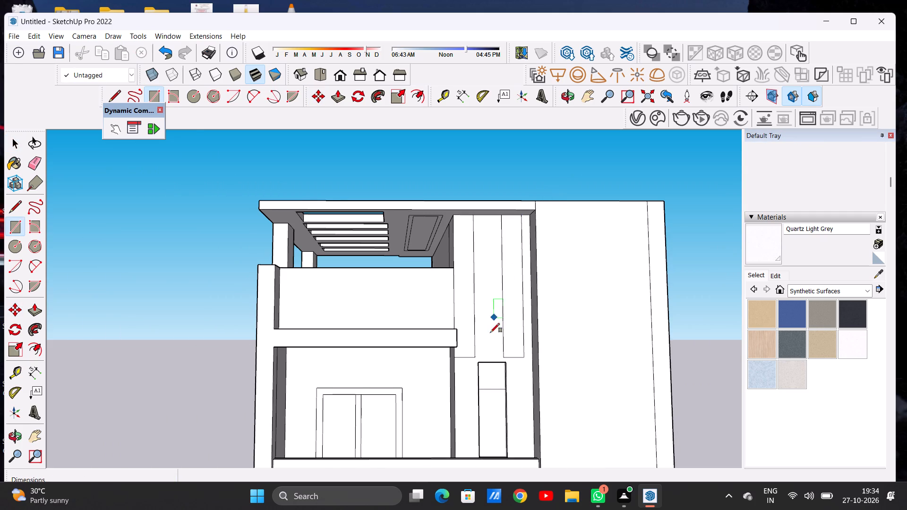
pyautogui.scroll(3, 490, 338)
pyautogui.scroll(2, 488, 212)
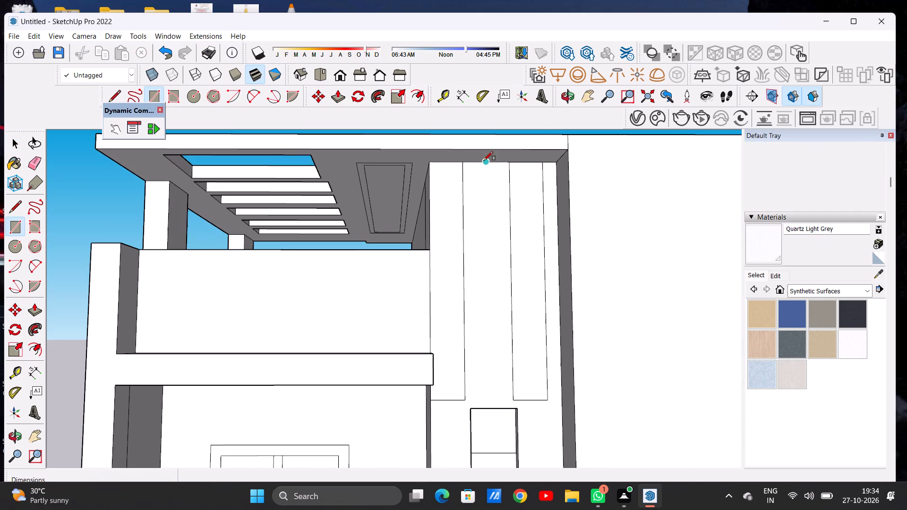
pyautogui.scroll(5, 482, 164)
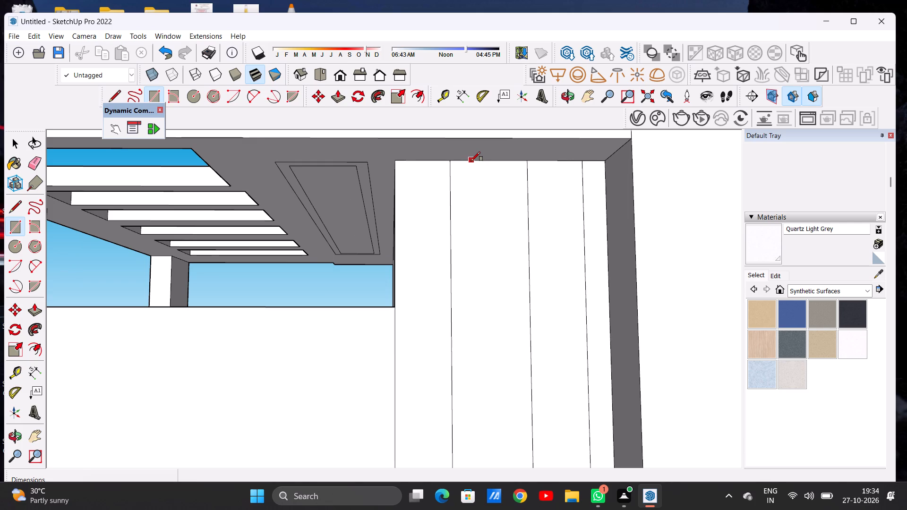
pyautogui.click(471, 161)
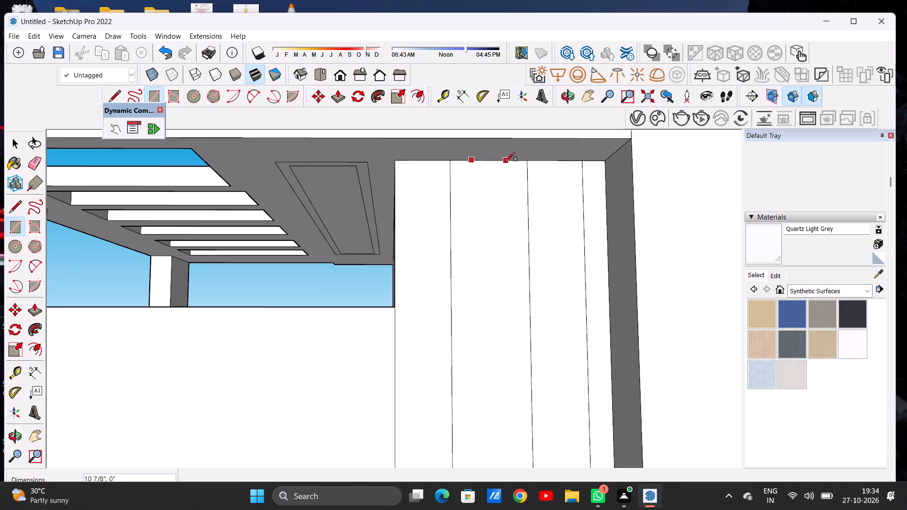
pyautogui.click(505, 161)
pyautogui.scroll(-13, 507, 183)
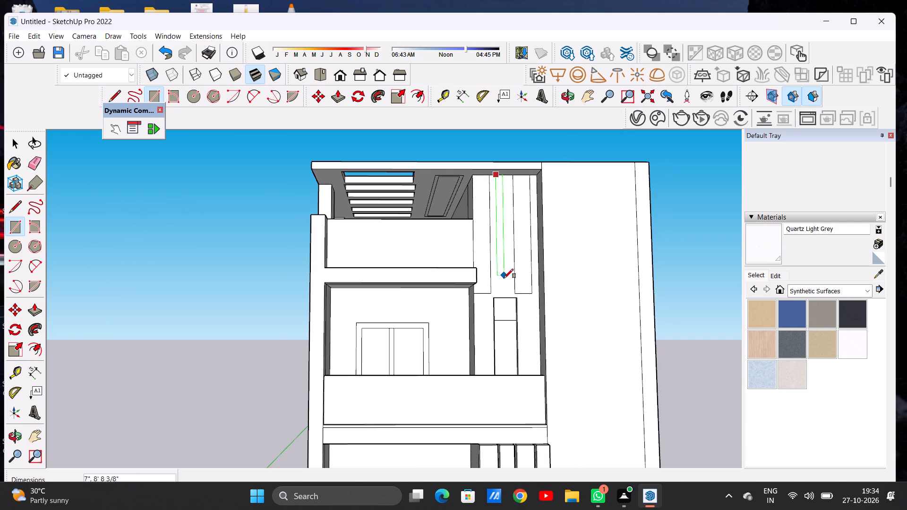
pyautogui.scroll(6, 506, 298)
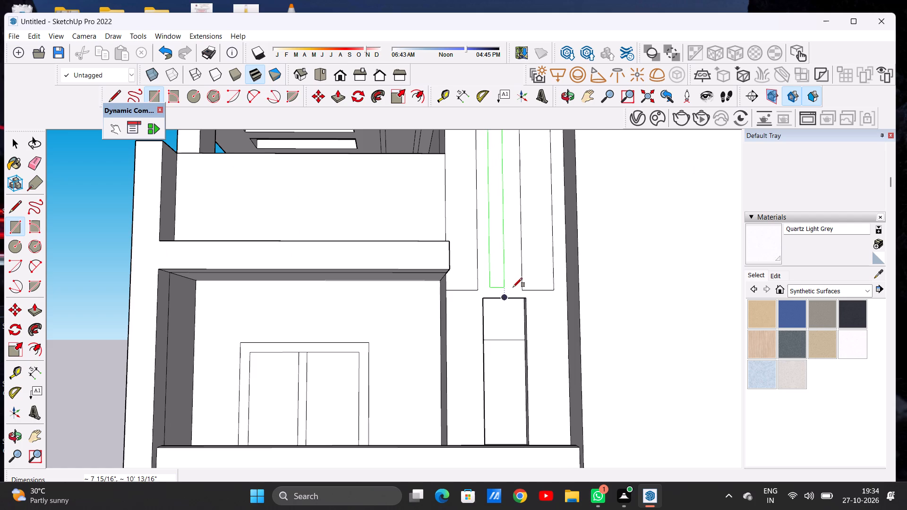
pyautogui.scroll(3, 514, 288)
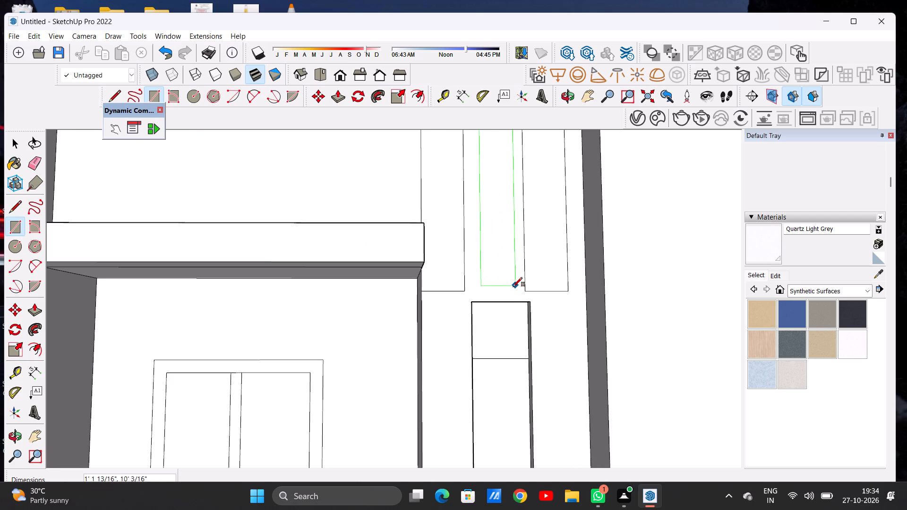
pyautogui.scroll(5, 512, 288)
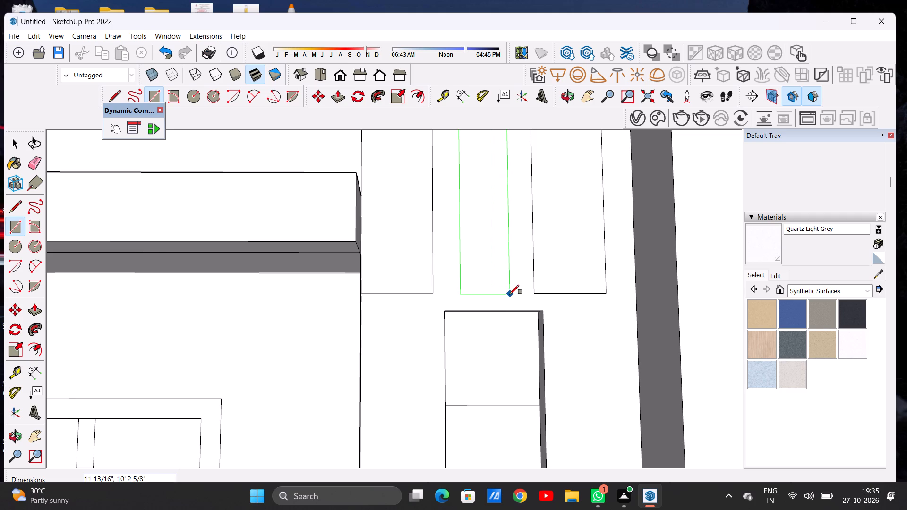
pyautogui.click(510, 294)
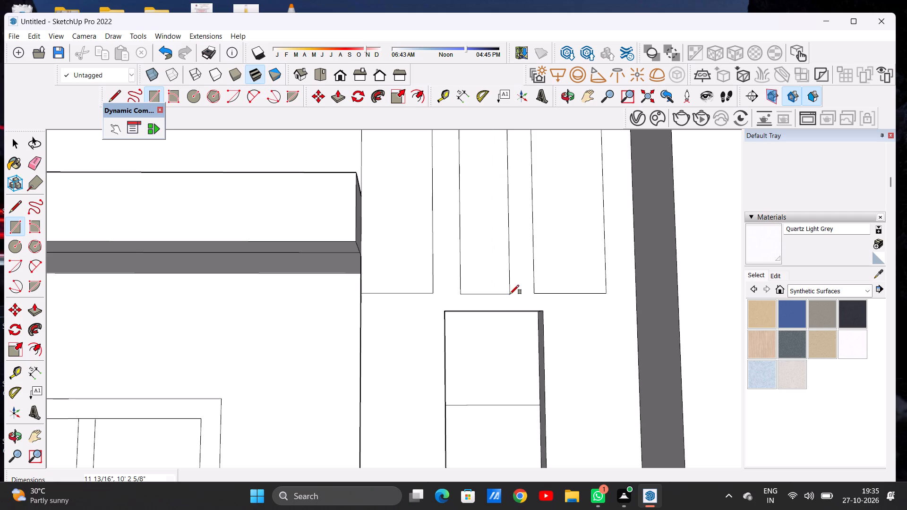
pyautogui.press('space')
# Push/Pull the tall strip nearest the roof terrace outward about 7 1/16" from the front wall.
pyautogui.scroll(-17, 487, 305)
pyautogui.scroll(-8, 486, 302)
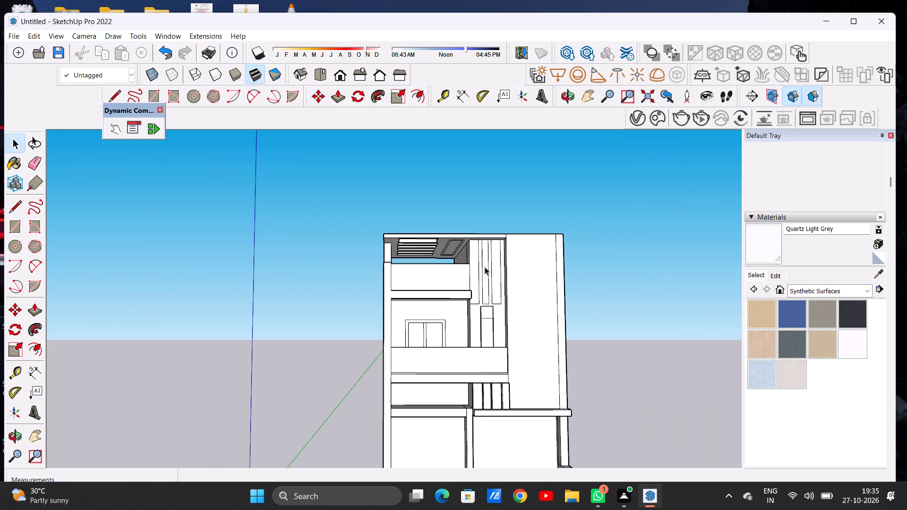
pyautogui.scroll(3, 479, 231)
pyautogui.scroll(-1, 478, 231)
pyautogui.scroll(3, 478, 232)
pyautogui.moveTo(462, 263); pyautogui.dragTo(499, 317, button='middle')
pyautogui.scroll(1, 483, 281)
pyautogui.scroll(-1, 483, 281)
pyautogui.scroll(2, 483, 280)
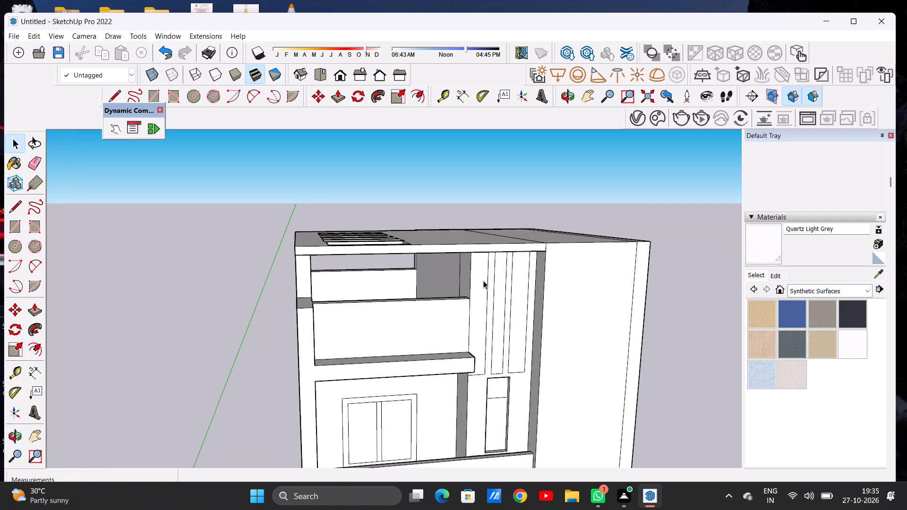
pyautogui.press('p')
pyautogui.scroll(6, 479, 273)
pyautogui.moveTo(472, 273); pyautogui.dragTo(493, 279, button='middle')
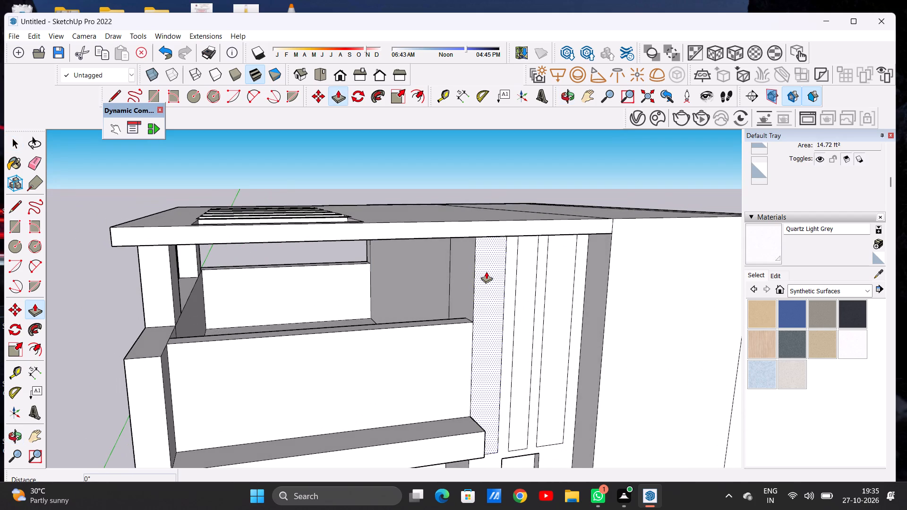
pyautogui.click(487, 270)
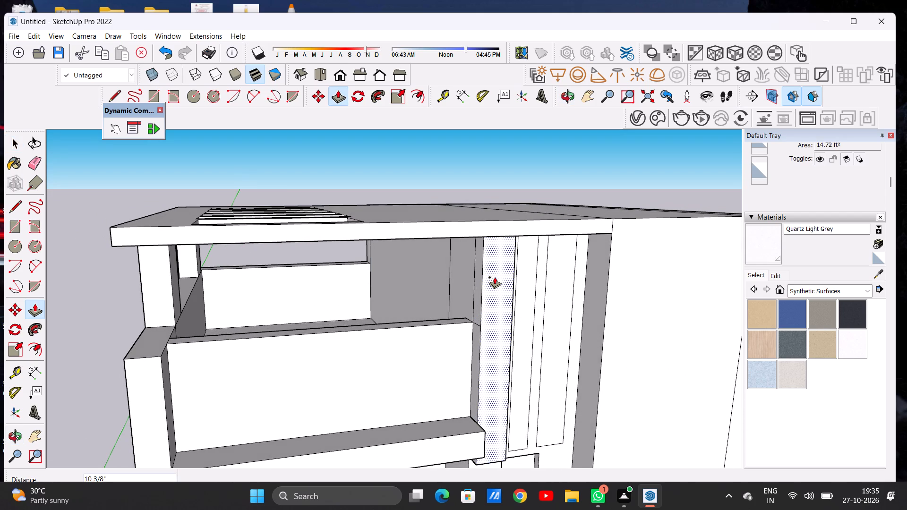
pyautogui.click(494, 270)
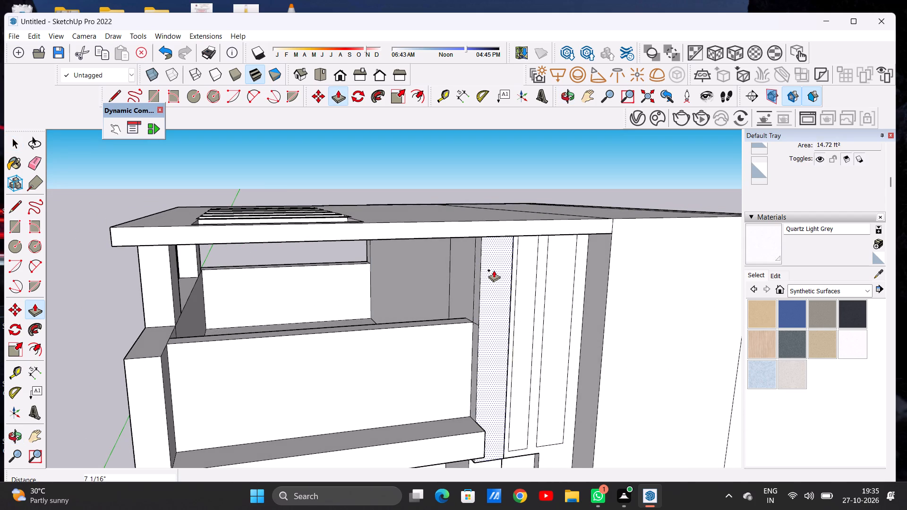
# Push/Pull the middle and far vertical strips outward 7 1/16", flush with the first raised strip.
pyautogui.moveTo(506, 283); pyautogui.dragTo(368, 302, button='middle')
pyautogui.scroll(4, 456, 301)
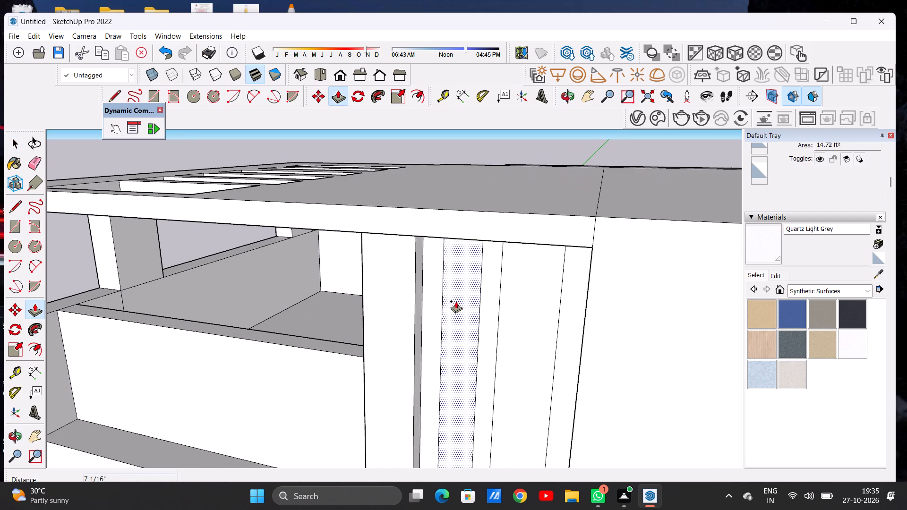
pyautogui.click(456, 301)
pyautogui.click(415, 290)
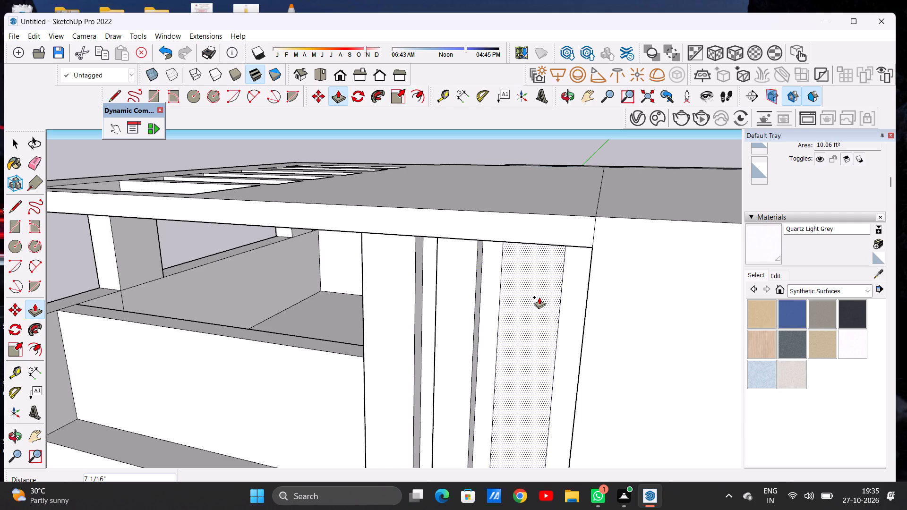
pyautogui.click(540, 297)
pyautogui.click(469, 279)
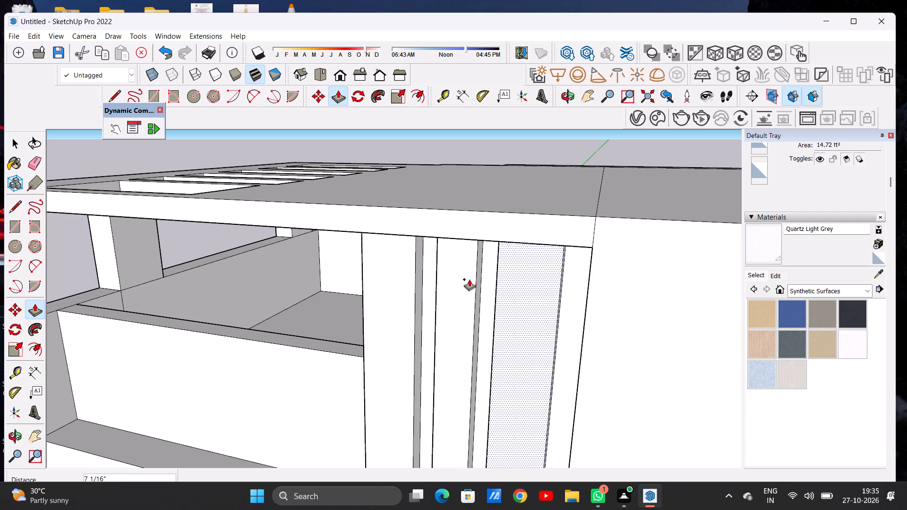
pyautogui.press('space')
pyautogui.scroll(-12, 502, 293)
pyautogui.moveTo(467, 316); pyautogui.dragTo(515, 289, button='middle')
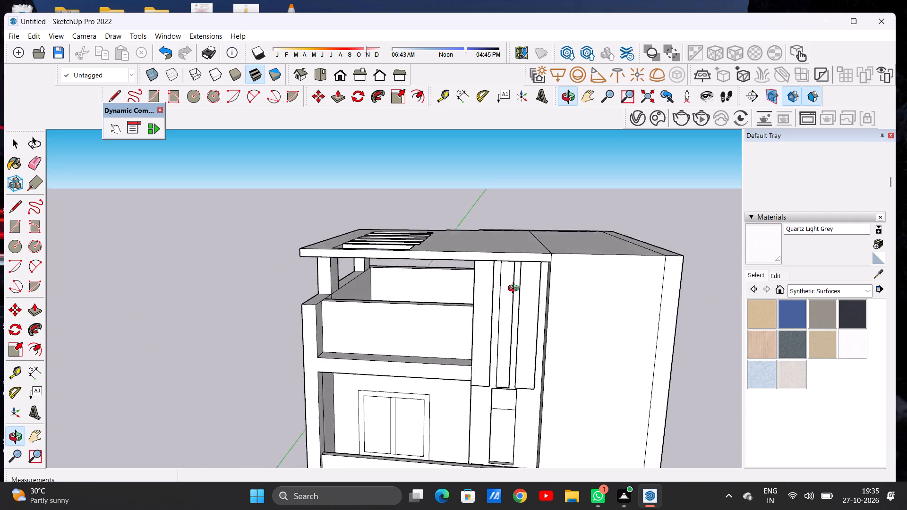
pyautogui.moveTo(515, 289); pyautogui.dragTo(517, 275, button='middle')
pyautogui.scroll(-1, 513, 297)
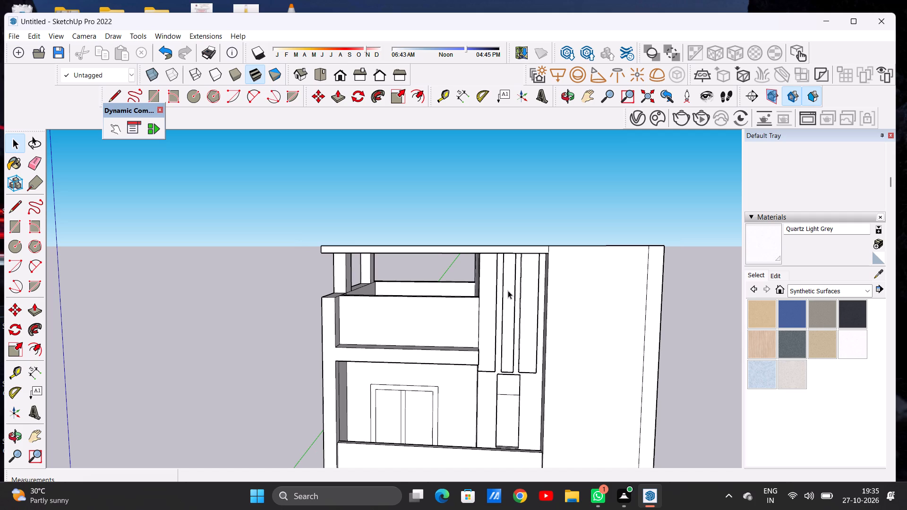
# Examine the building's front facade, raised vertical strips, entrance level and roof from several angles and distances.
pyautogui.scroll(-5, 505, 288)
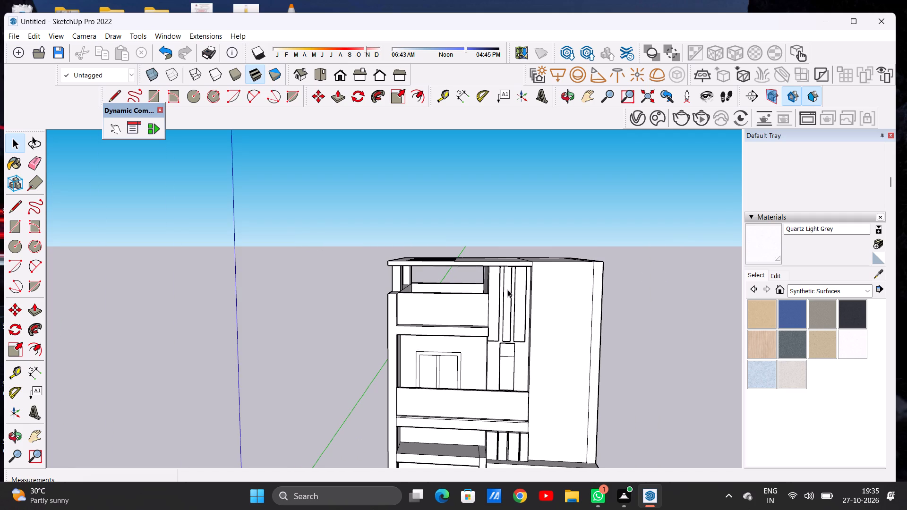
pyautogui.moveTo(457, 287); pyautogui.dragTo(468, 238, button='middle')
pyautogui.scroll(1, 430, 275)
pyautogui.moveTo(435, 265); pyautogui.dragTo(448, 219, button='middle')
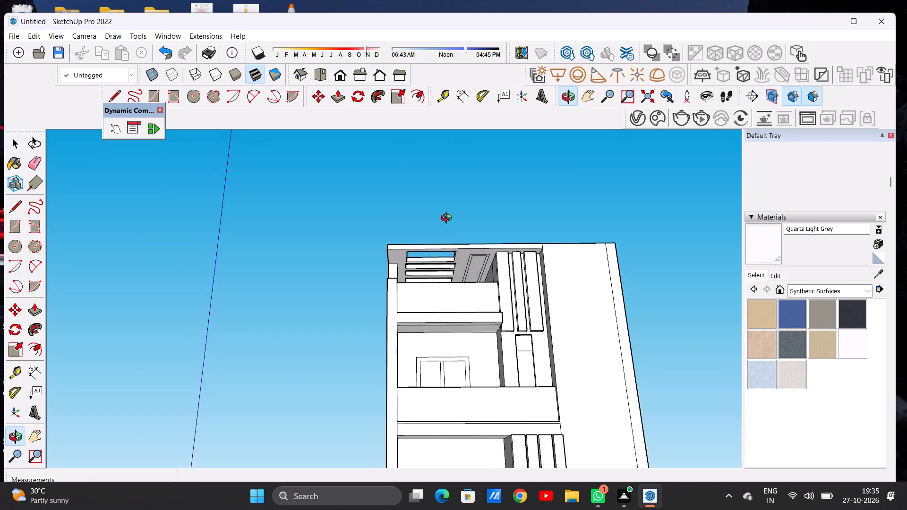
pyautogui.moveTo(448, 219); pyautogui.dragTo(438, 295, button='middle')
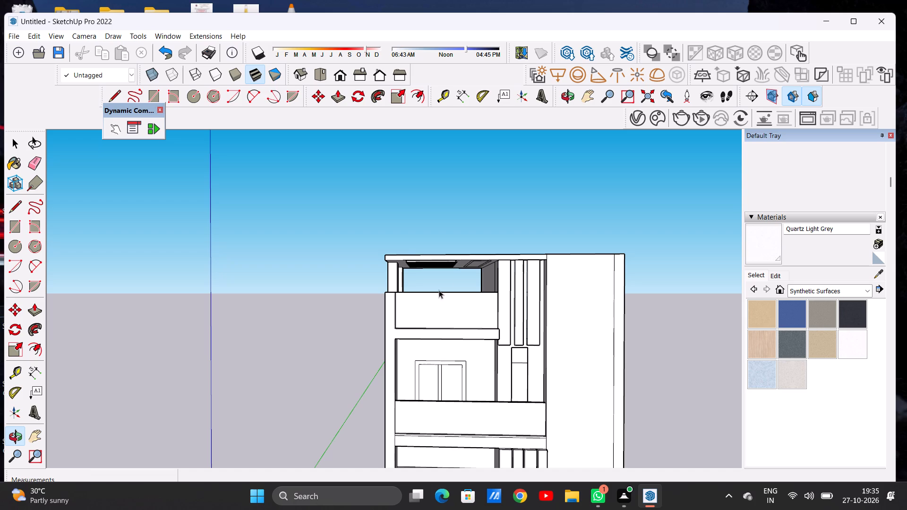
pyautogui.scroll(-3, 458, 244)
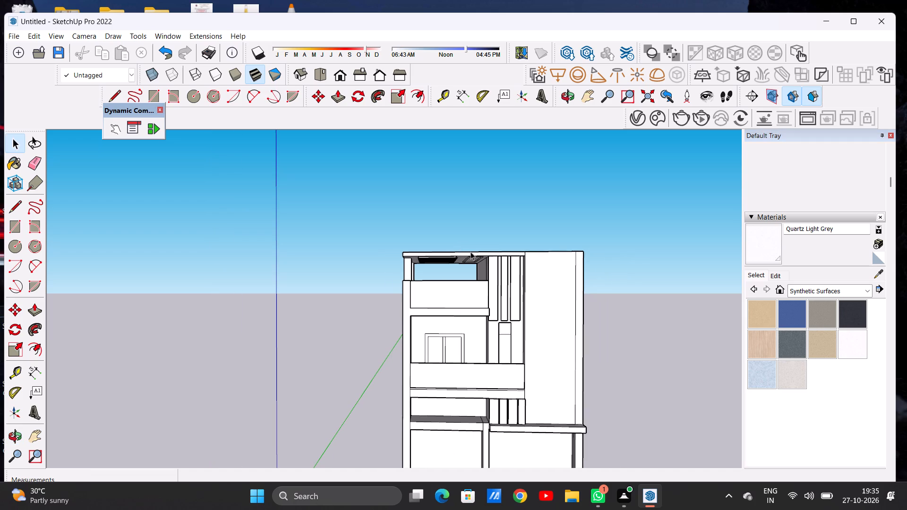
pyautogui.scroll(-7, 471, 252)
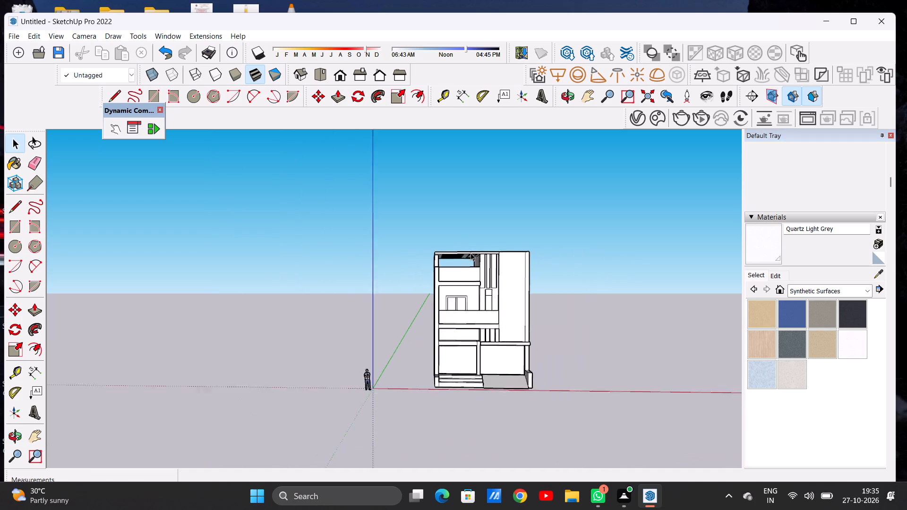
pyautogui.scroll(-3, 471, 253)
pyautogui.scroll(7, 476, 289)
pyautogui.scroll(-1, 480, 282)
pyautogui.scroll(5, 480, 282)
pyautogui.moveTo(509, 265); pyautogui.dragTo(513, 294, button='middle')
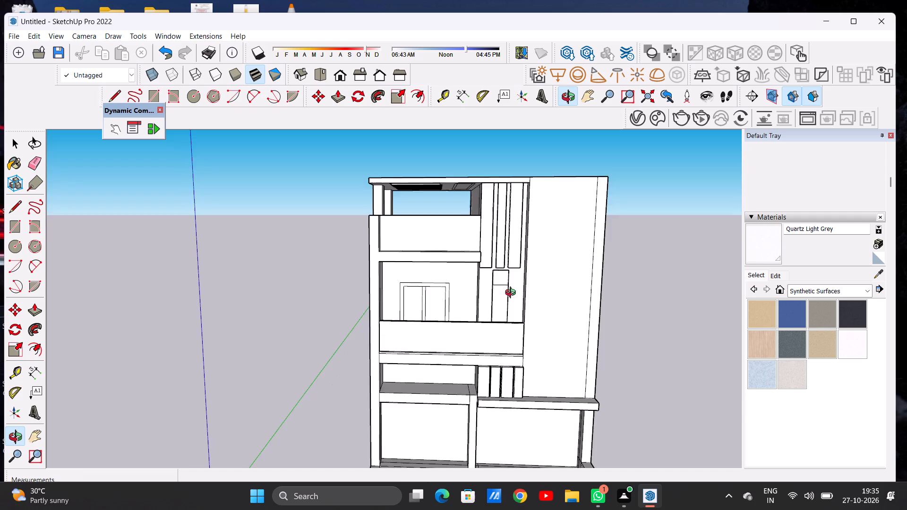
pyautogui.moveTo(513, 294); pyautogui.dragTo(517, 274, button='middle')
pyautogui.scroll(1, 517, 274)
pyautogui.scroll(-10, 456, 292)
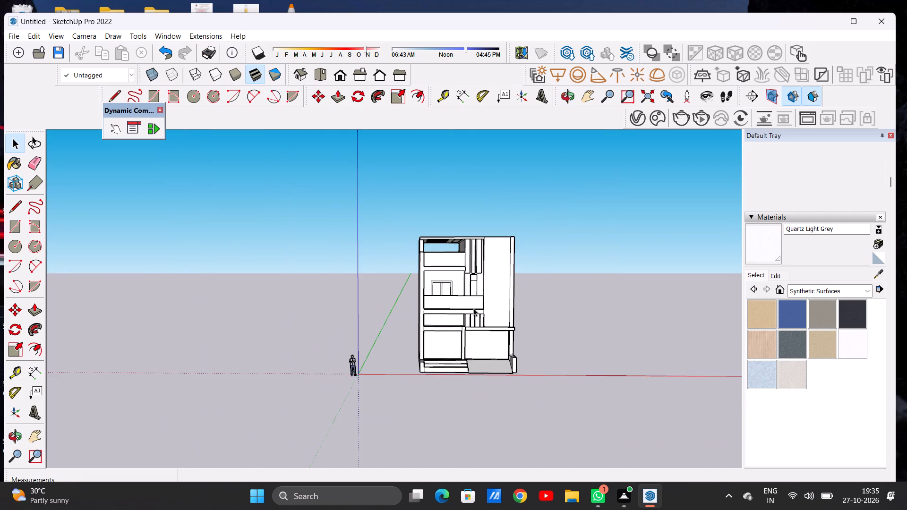
pyautogui.scroll(6, 477, 330)
pyautogui.scroll(-1, 477, 333)
pyautogui.scroll(1, 477, 334)
pyautogui.scroll(8, 434, 350)
pyautogui.moveTo(440, 360); pyautogui.dragTo(291, 286, button='middle')
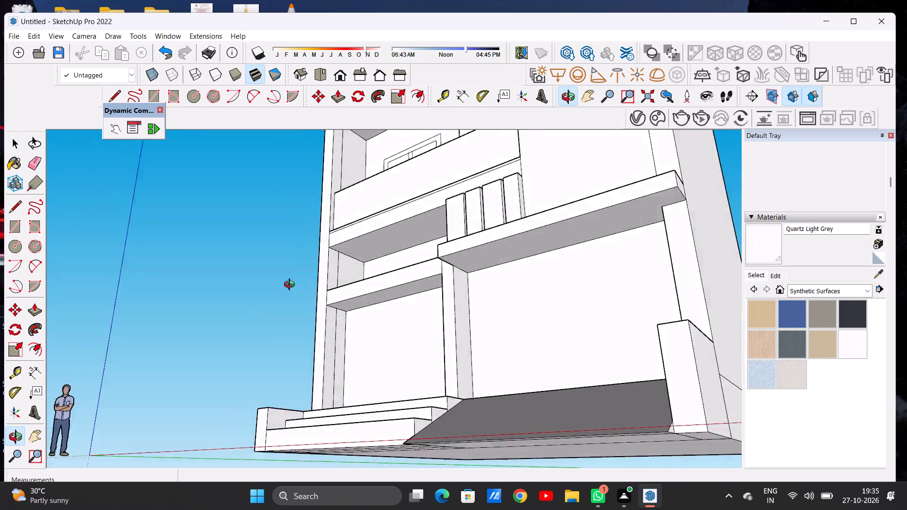
pyautogui.moveTo(291, 286); pyautogui.dragTo(445, 355, button='middle')
pyautogui.scroll(3, 445, 355)
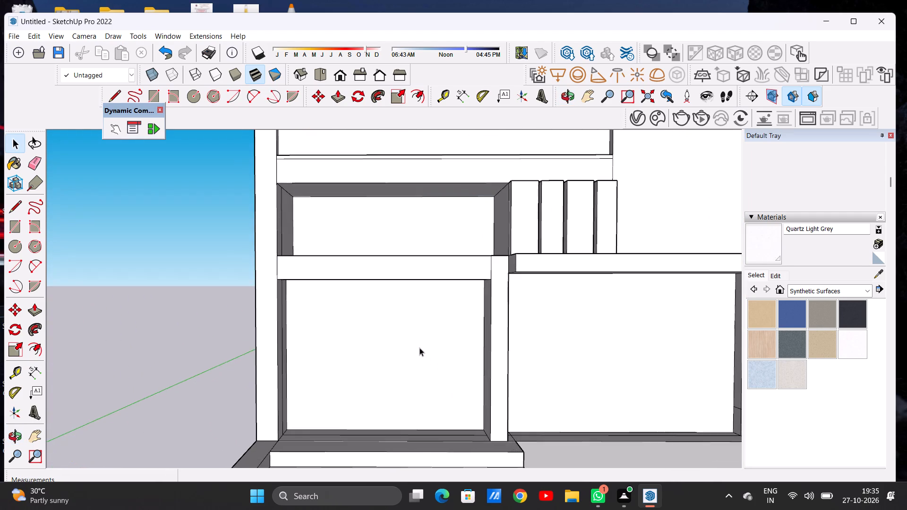
pyautogui.scroll(-14, 419, 348)
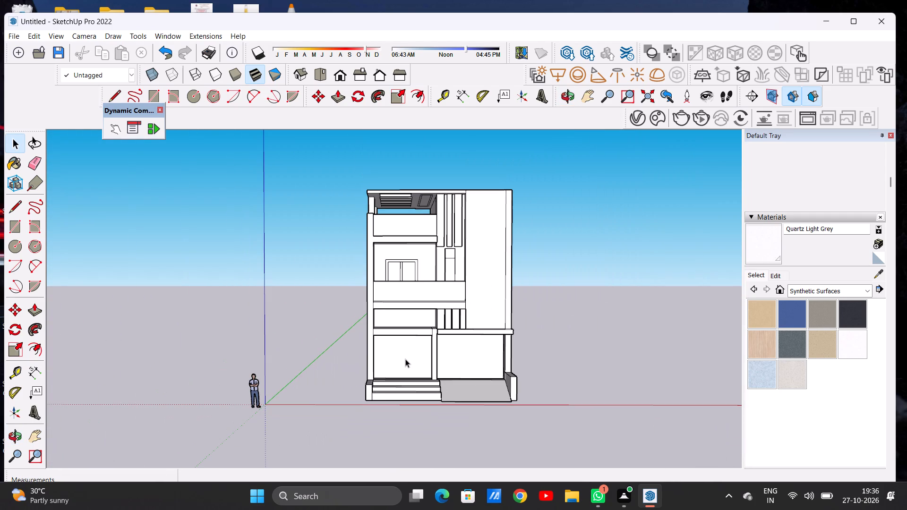
pyautogui.scroll(-4, 408, 363)
pyautogui.scroll(3, 442, 249)
pyautogui.scroll(-1, 442, 249)
pyautogui.moveTo(448, 240); pyautogui.dragTo(445, 293, button='middle')
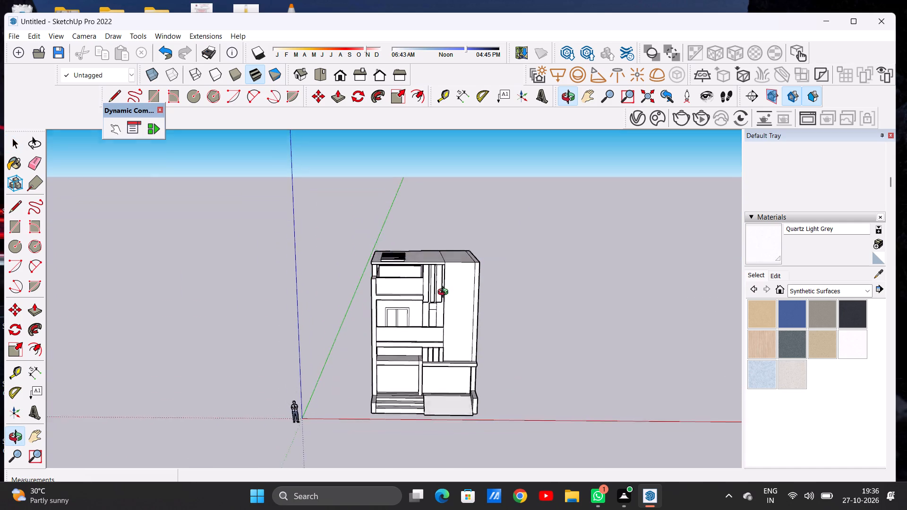
pyautogui.moveTo(445, 293); pyautogui.dragTo(431, 365, button='middle')
# Draw a line about 21' 1/2" across the roof slab, from the rear step corner to the front edge above the terrace-side vertical strip.
pyautogui.scroll(2, 445, 260)
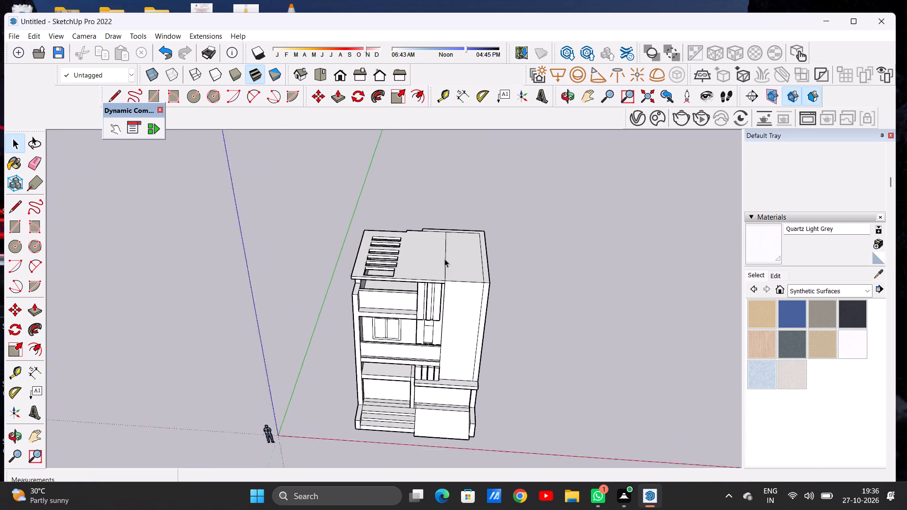
pyautogui.scroll(5, 445, 259)
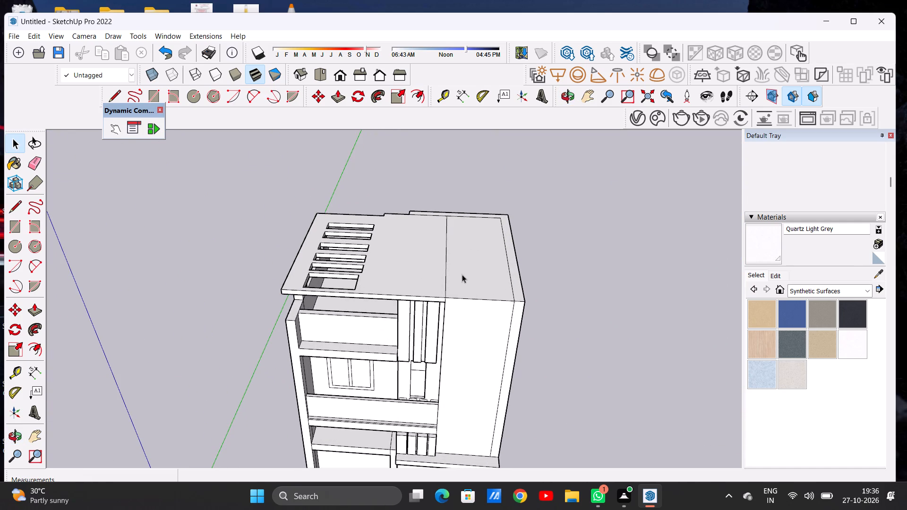
pyautogui.scroll(-2, 464, 274)
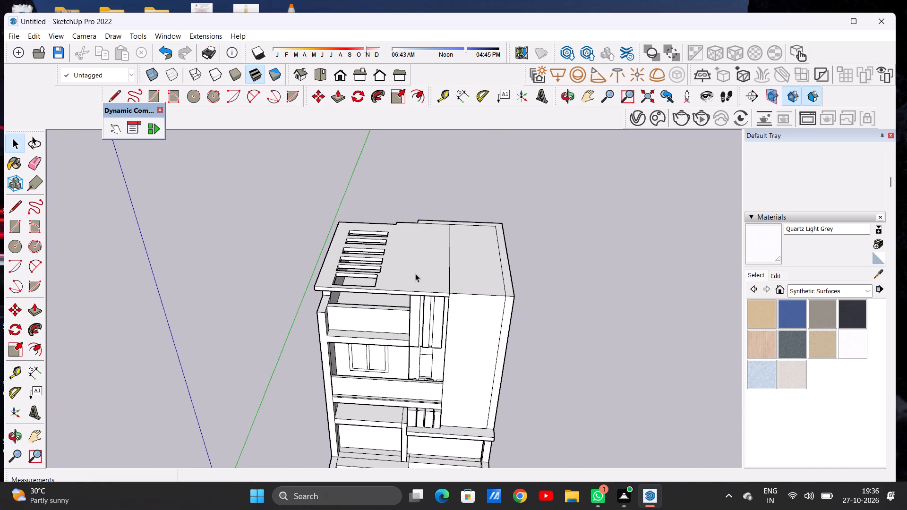
pyautogui.press('l')
pyautogui.scroll(-1, 410, 291)
pyautogui.scroll(5, 410, 292)
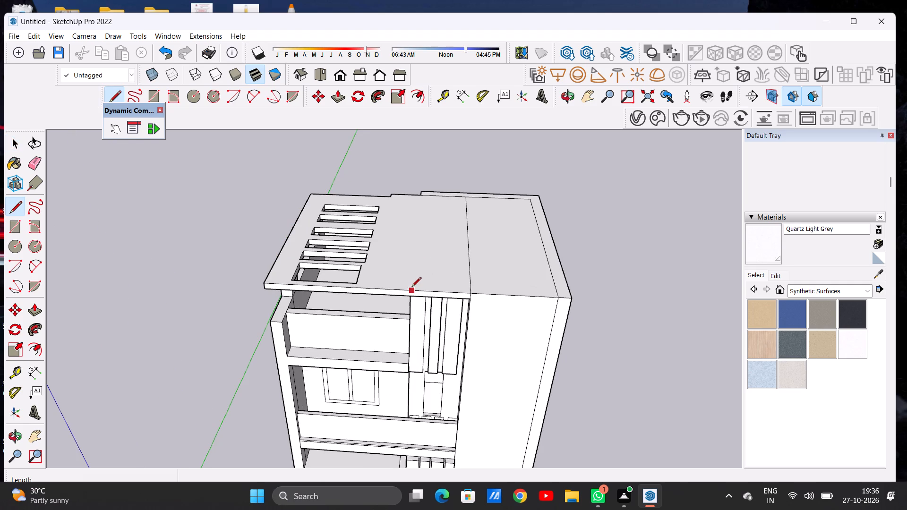
pyautogui.click(421, 195)
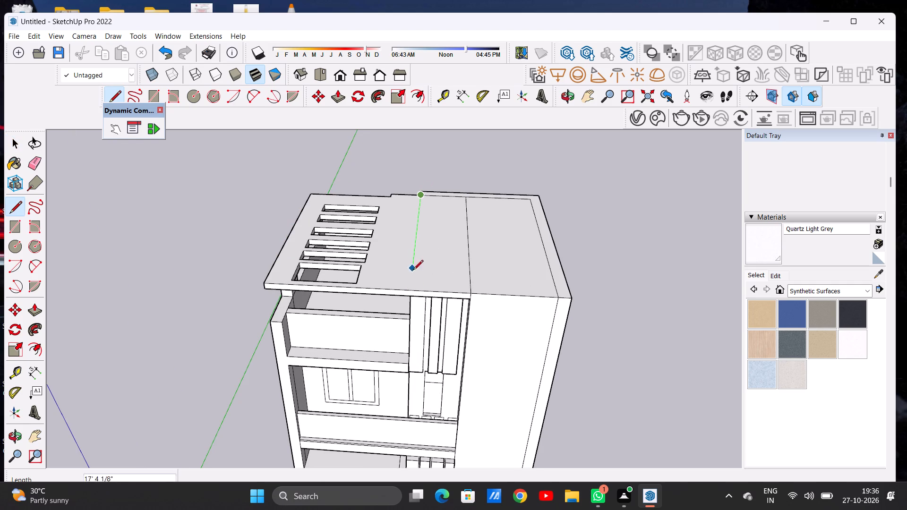
pyautogui.click(411, 289)
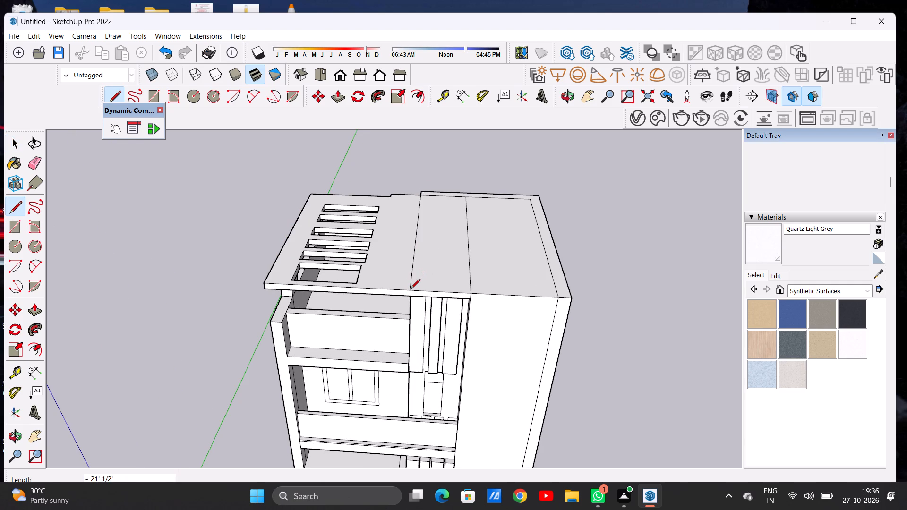
pyautogui.press('space')
# Push/Pull the roof section above the tall plain wall and the adjoining section above the vertical strips up about 4' 7 5/16".
pyautogui.scroll(-5, 450, 285)
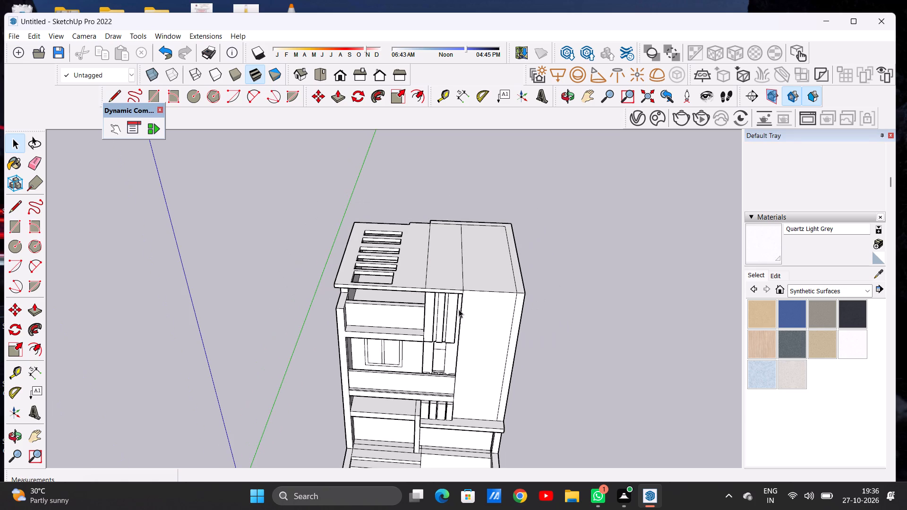
pyautogui.moveTo(459, 312); pyautogui.dragTo(455, 239, button='middle')
pyautogui.scroll(-2, 441, 307)
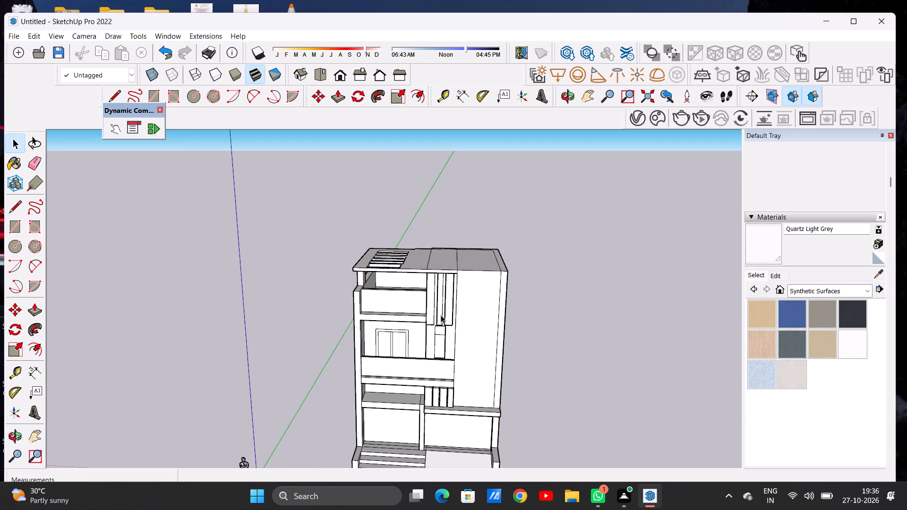
pyautogui.moveTo(438, 314); pyautogui.dragTo(439, 238, button='middle')
pyautogui.moveTo(439, 239); pyautogui.dragTo(438, 294, button='middle')
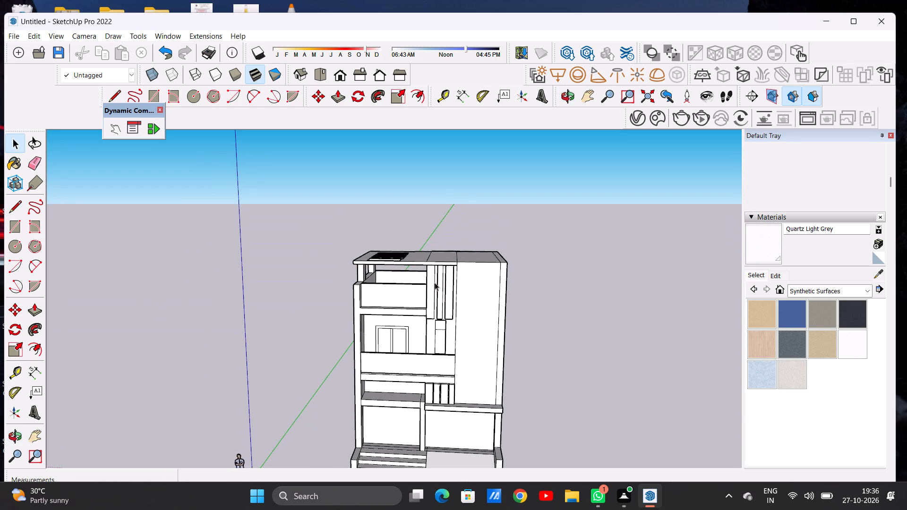
pyautogui.scroll(3, 445, 251)
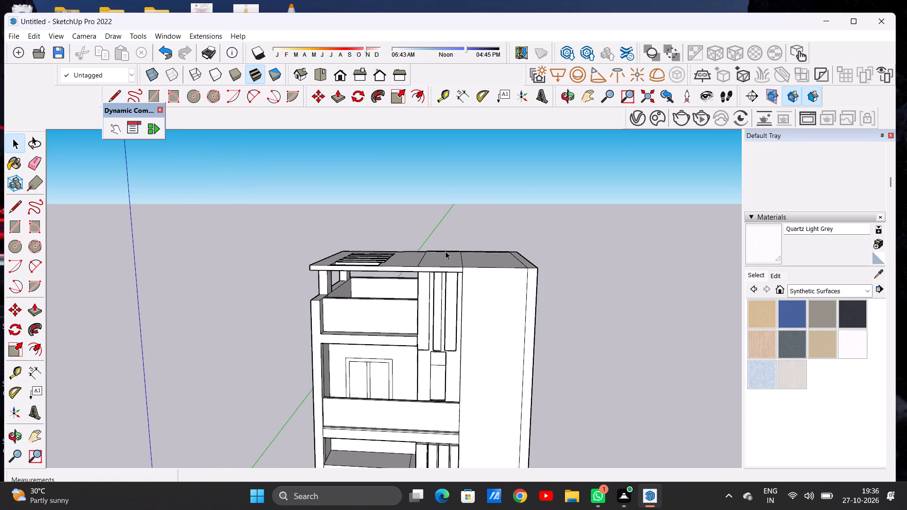
pyautogui.moveTo(451, 249); pyautogui.dragTo(450, 298, button='middle')
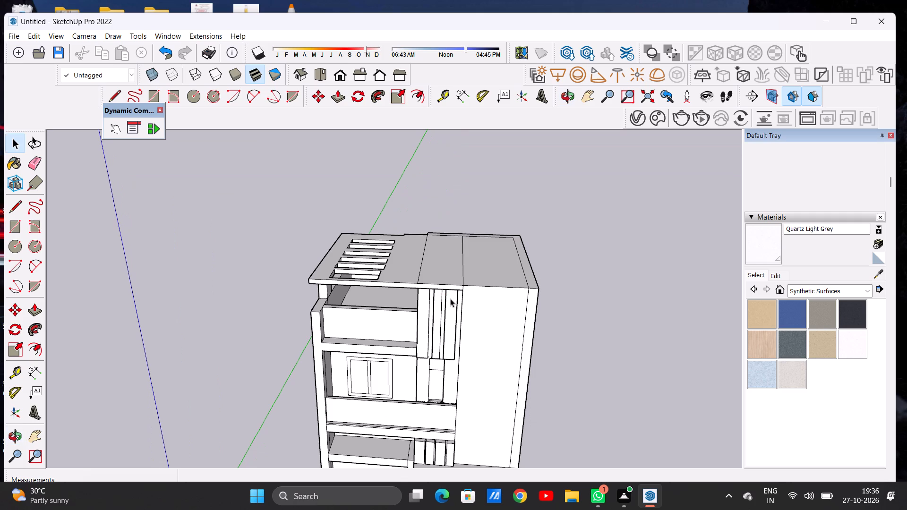
pyautogui.press('p')
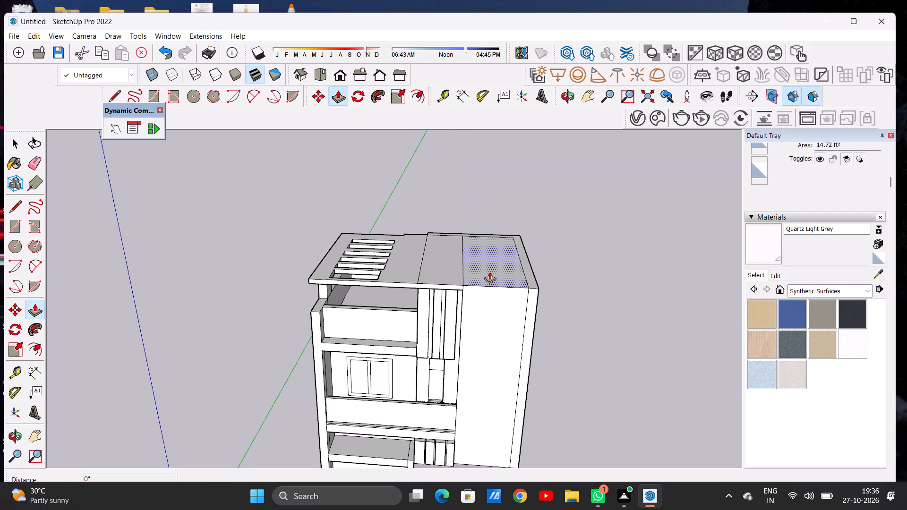
pyautogui.click(489, 272)
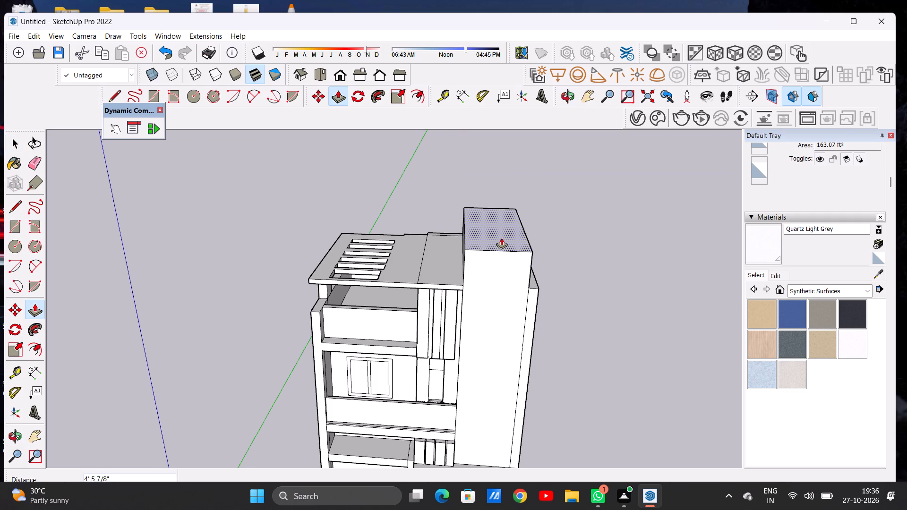
pyautogui.click(501, 238)
pyautogui.click(449, 267)
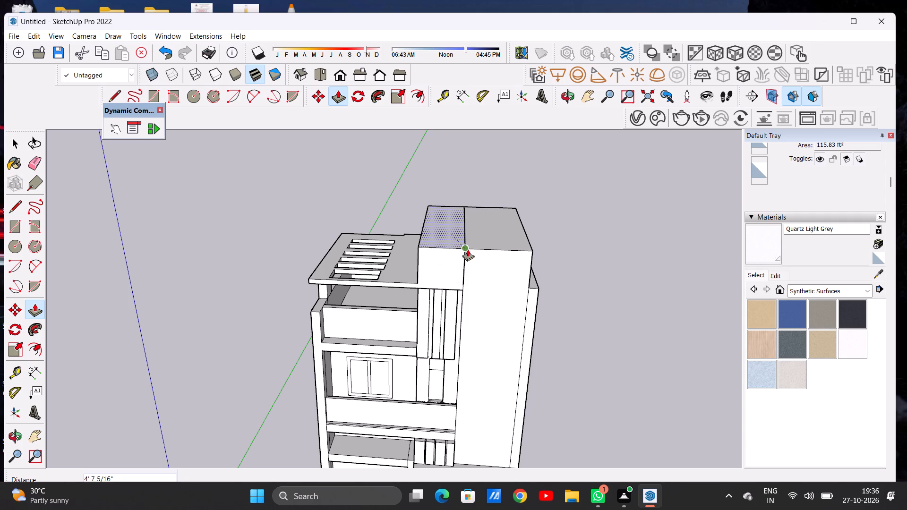
pyautogui.click(469, 246)
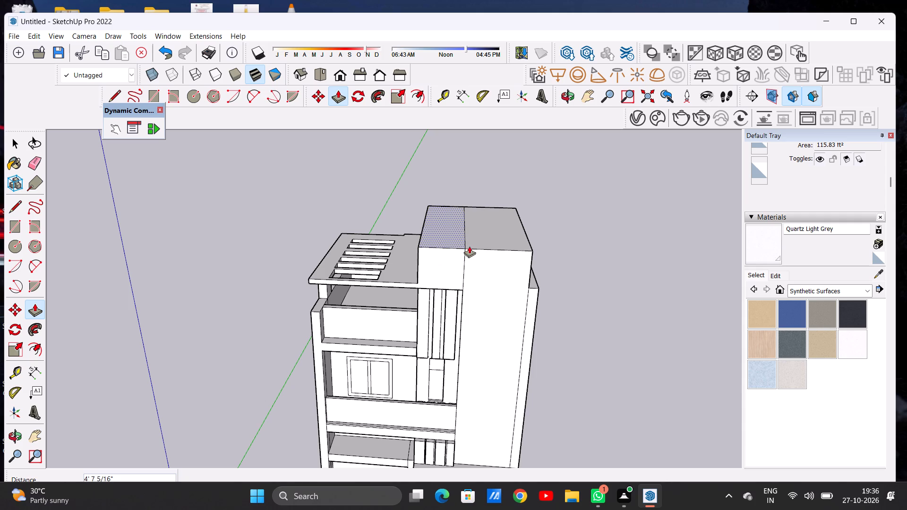
pyautogui.press('space')
# Push/Pull the narrow strip along the roof's outer side and rear up 4' 7 5/16", flush with the raised roof sections.
pyautogui.scroll(-5, 458, 255)
pyautogui.moveTo(465, 286); pyautogui.dragTo(472, 218, button='middle')
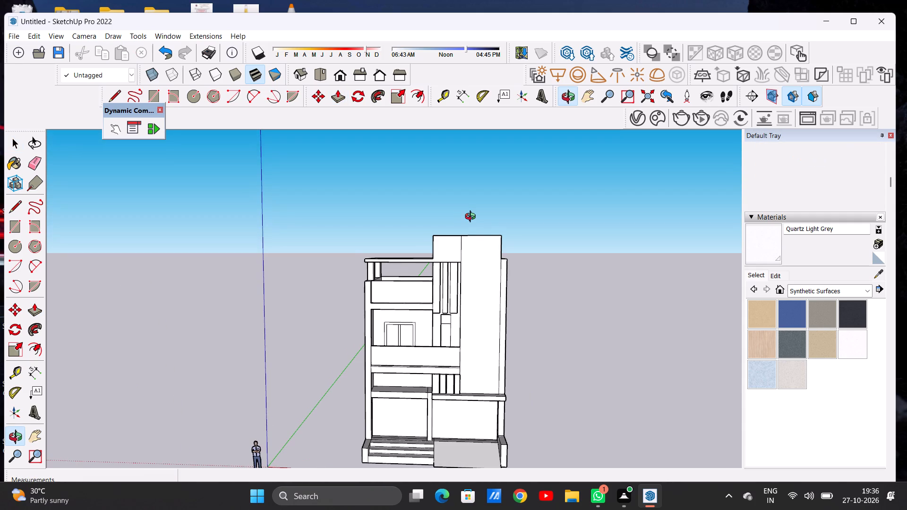
pyautogui.moveTo(472, 218); pyautogui.dragTo(473, 231, button='middle')
pyautogui.scroll(-4, 476, 242)
pyautogui.scroll(2, 459, 263)
pyautogui.scroll(-1, 459, 263)
pyautogui.scroll(4, 459, 263)
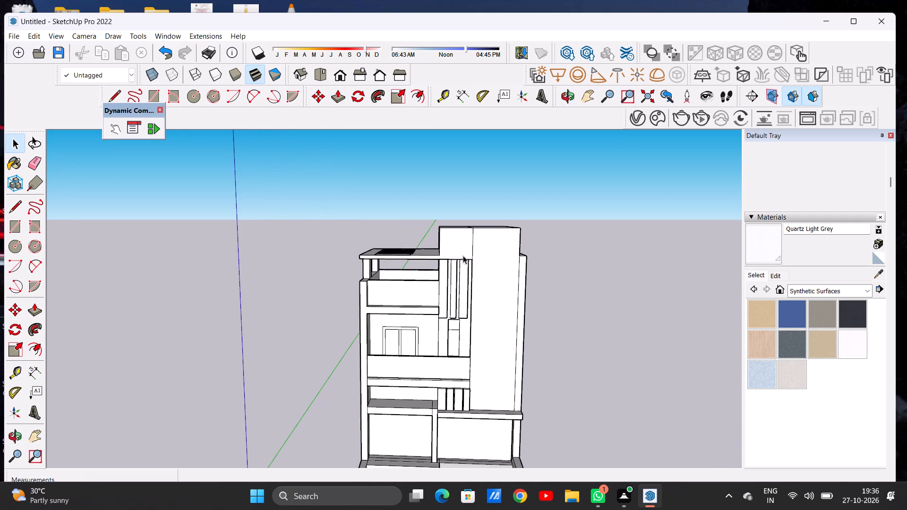
pyautogui.moveTo(466, 241); pyautogui.dragTo(464, 236, button='middle')
pyautogui.scroll(-4, 477, 253)
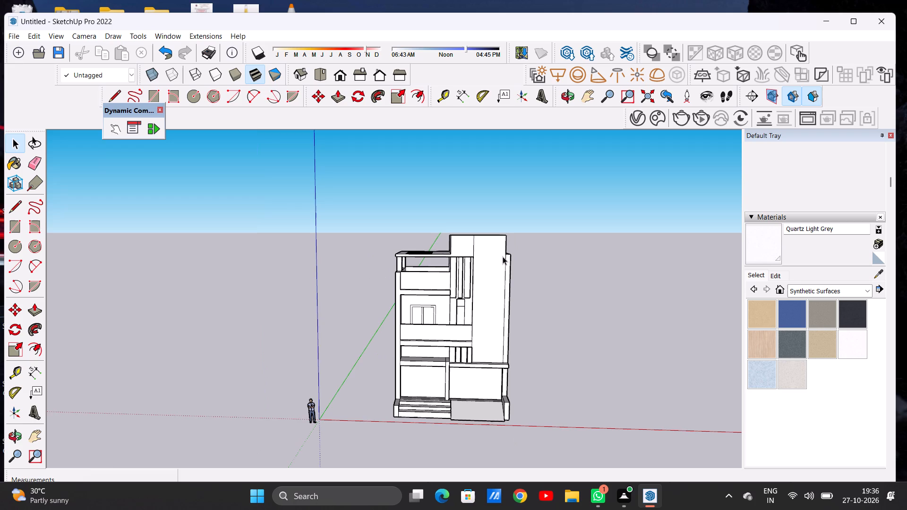
pyautogui.moveTo(473, 271); pyautogui.dragTo(464, 309, button='middle')
pyautogui.press('p')
pyautogui.moveTo(498, 279); pyautogui.dragTo(415, 268, button='middle')
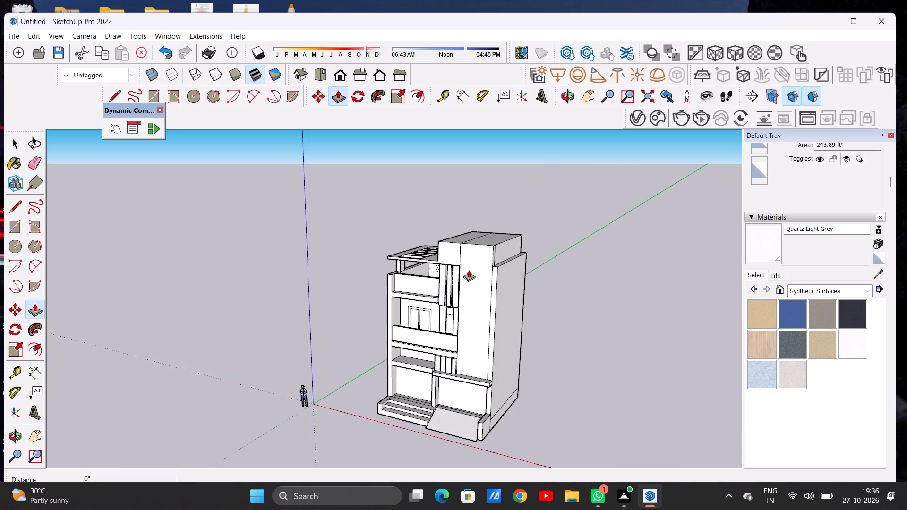
pyautogui.scroll(12, 505, 264)
pyautogui.click(492, 271)
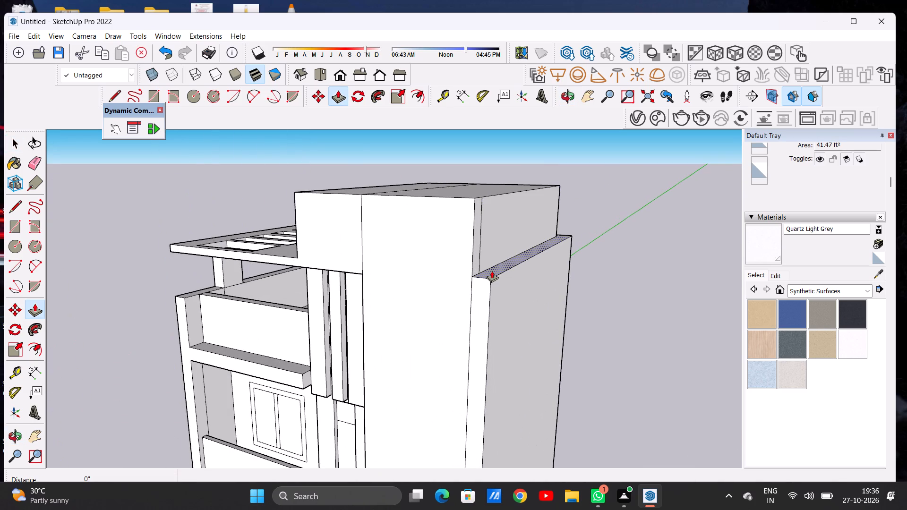
pyautogui.scroll(-11, 491, 250)
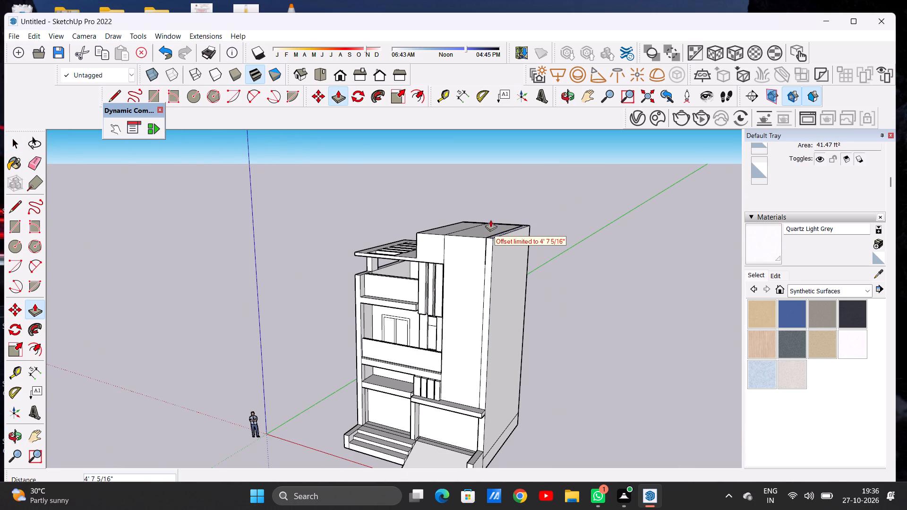
pyautogui.click(486, 235)
# Push/Pull the same outer side and rear strip up about 1' 1/8" above the raised roof as a parapet.
pyautogui.scroll(-5, 489, 259)
pyautogui.moveTo(477, 264); pyautogui.dragTo(585, 262, button='middle')
pyautogui.scroll(19, 491, 226)
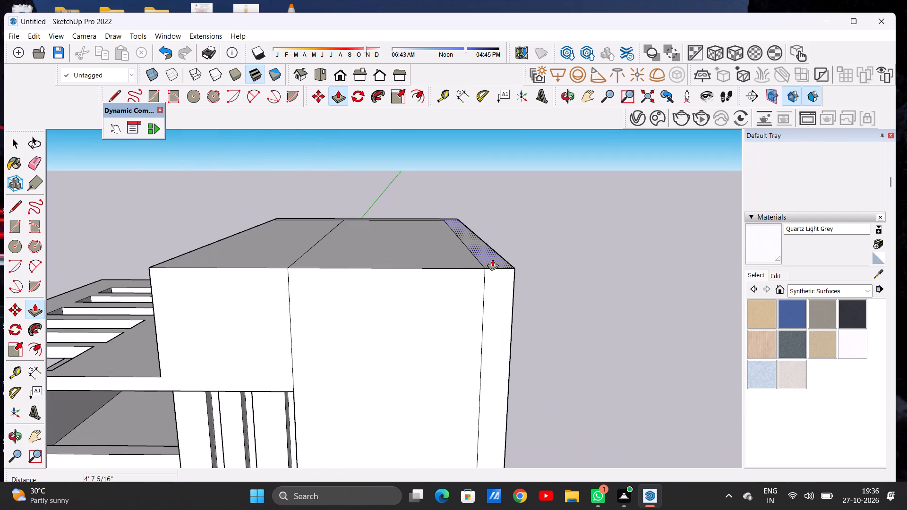
pyautogui.click(492, 259)
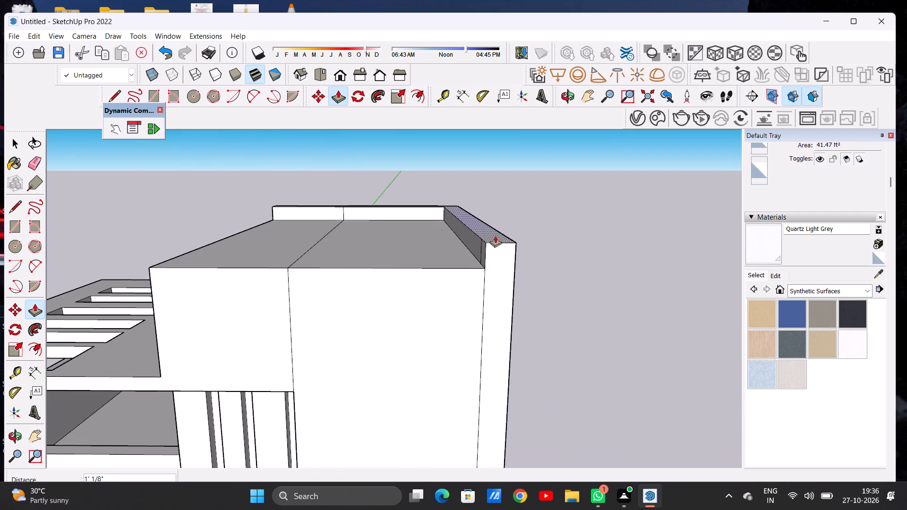
pyautogui.click(495, 236)
pyautogui.press('space')
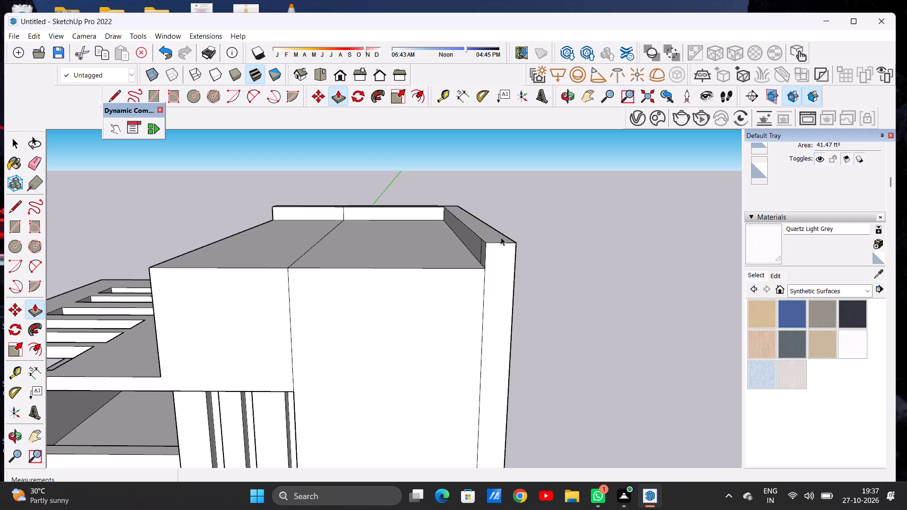
# Push/Pull the short front section of the outer parapet's inner face about 13' 3 1/16" along the front roof edge.
pyautogui.scroll(-7, 511, 234)
pyautogui.moveTo(449, 257); pyautogui.dragTo(519, 241, button='middle')
pyautogui.scroll(9, 511, 241)
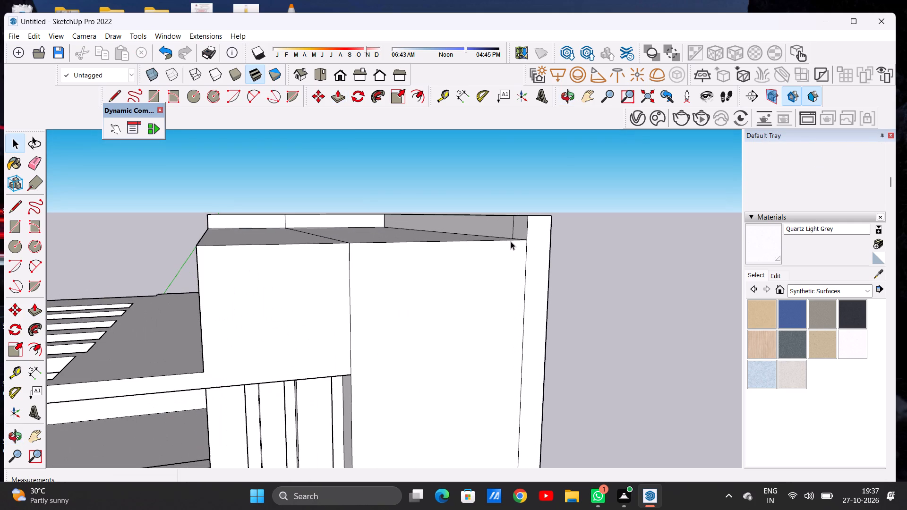
pyautogui.press('p')
pyautogui.click(516, 226)
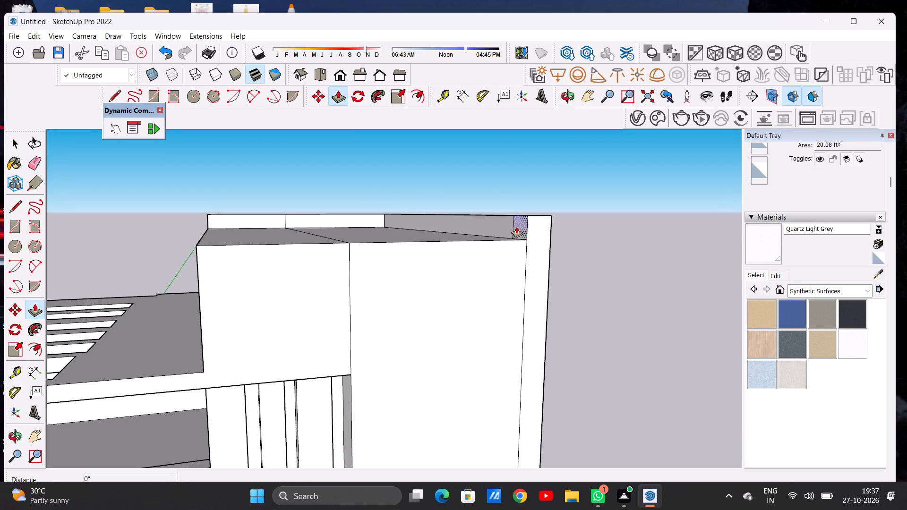
pyautogui.scroll(-9, 486, 237)
pyautogui.scroll(9, 382, 244)
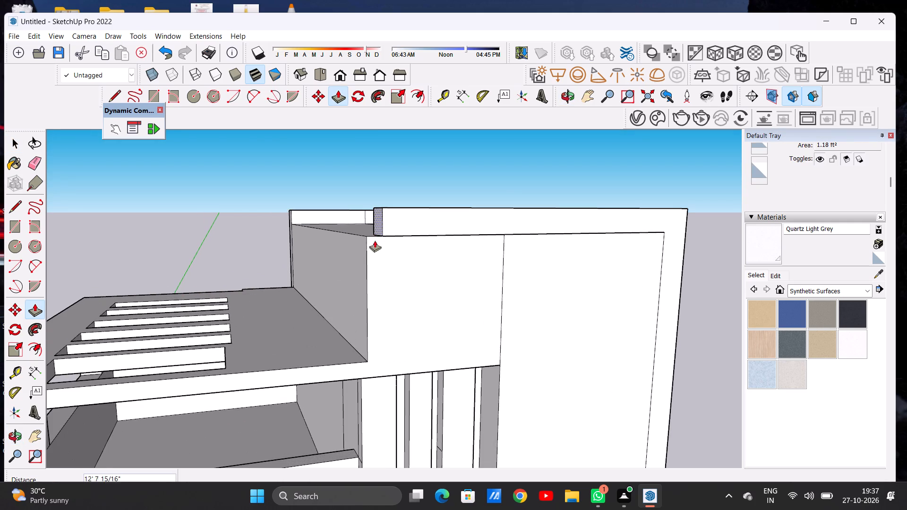
pyautogui.click(369, 239)
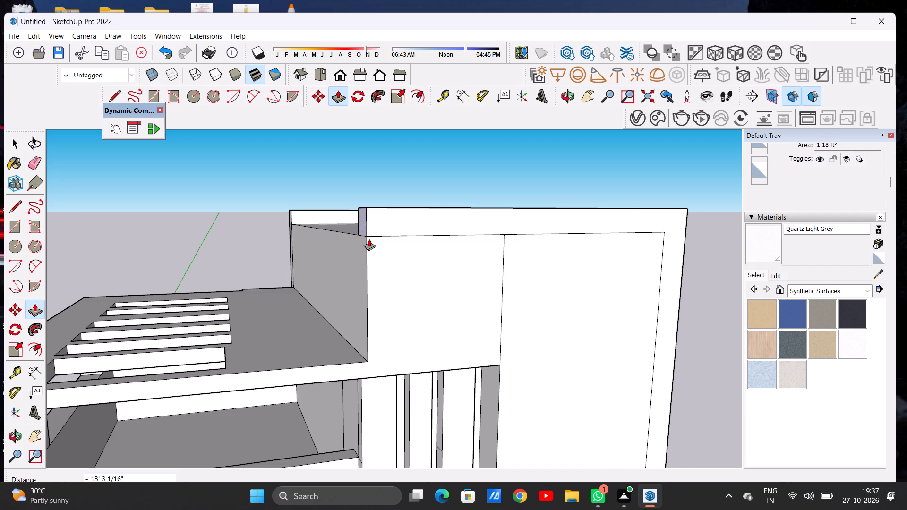
pyautogui.press('space')
# Push/Pull the outer parapet's long inner face 7' 9", and again 5' 6 1/16" to the terrace-side edge, filling the roof recess.
pyautogui.scroll(-6, 419, 264)
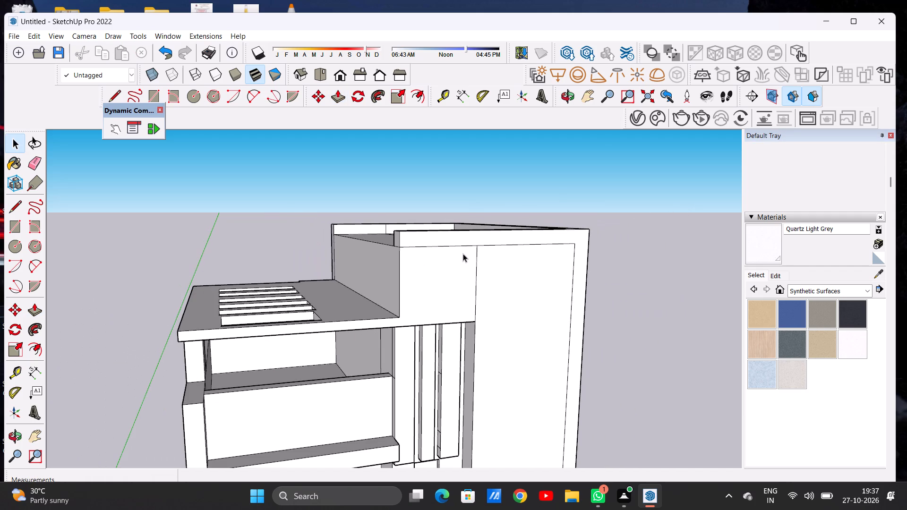
pyautogui.moveTo(373, 251); pyautogui.dragTo(576, 288, button='middle')
pyautogui.moveTo(394, 246); pyautogui.dragTo(493, 266, button='middle')
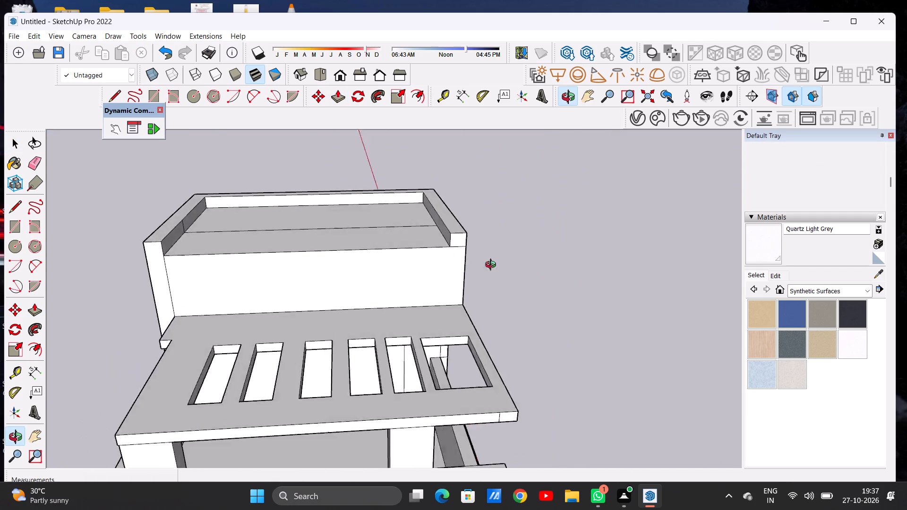
pyautogui.moveTo(493, 266); pyautogui.dragTo(568, 270, button='middle')
pyautogui.scroll(1, 431, 231)
pyautogui.scroll(-5, 451, 231)
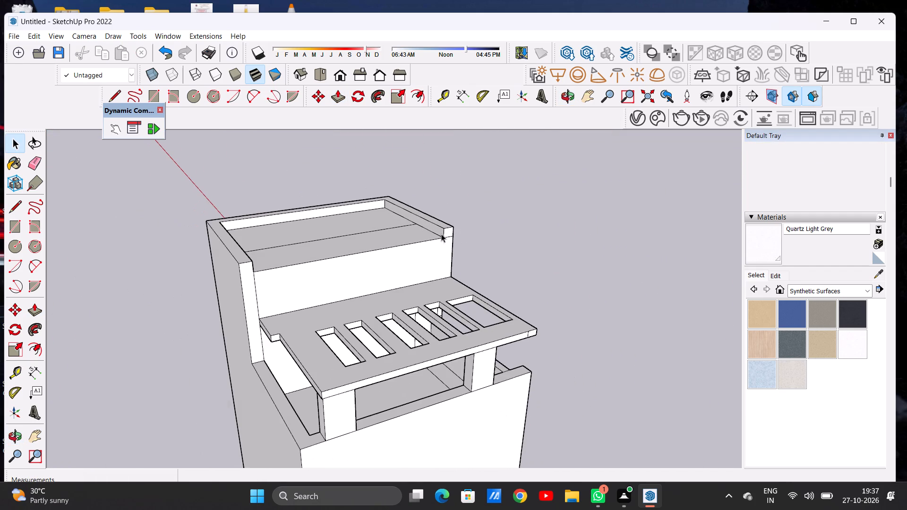
pyautogui.moveTo(433, 234); pyautogui.dragTo(189, 244, button='middle')
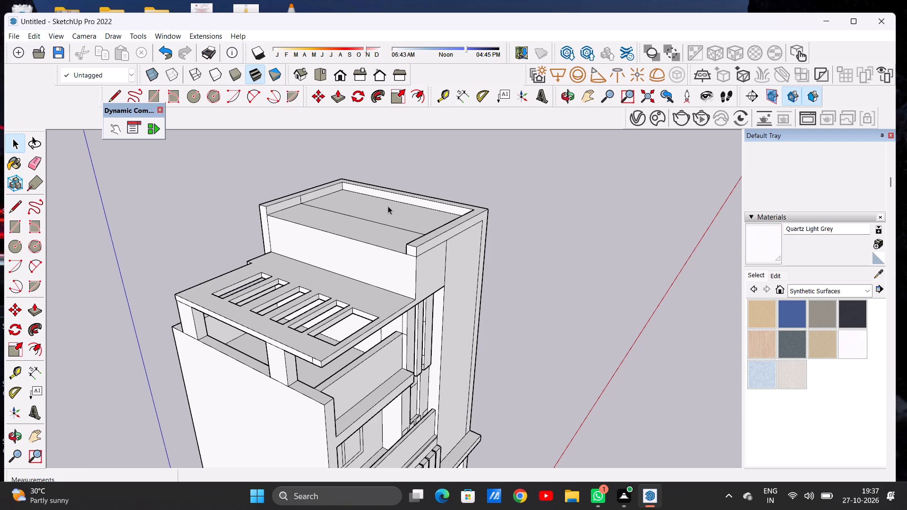
pyautogui.press('p')
pyautogui.scroll(6, 426, 199)
pyautogui.click(459, 213)
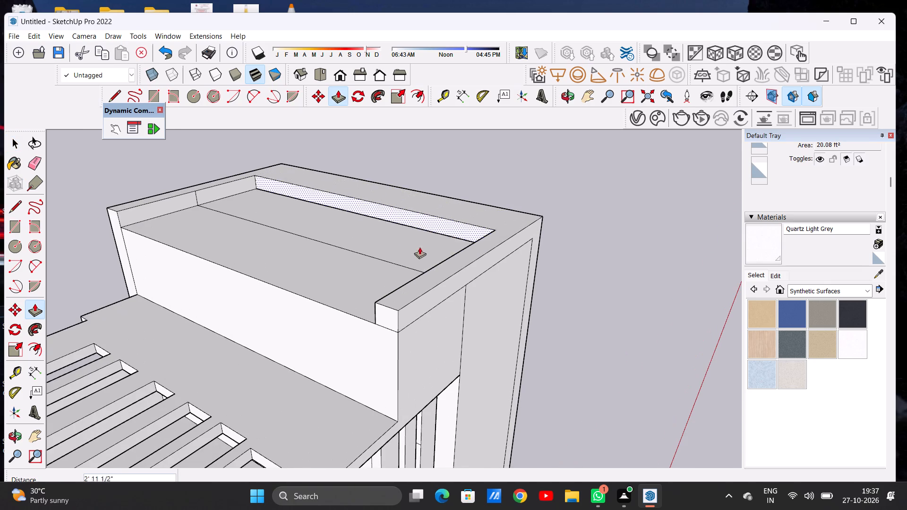
pyautogui.click(404, 269)
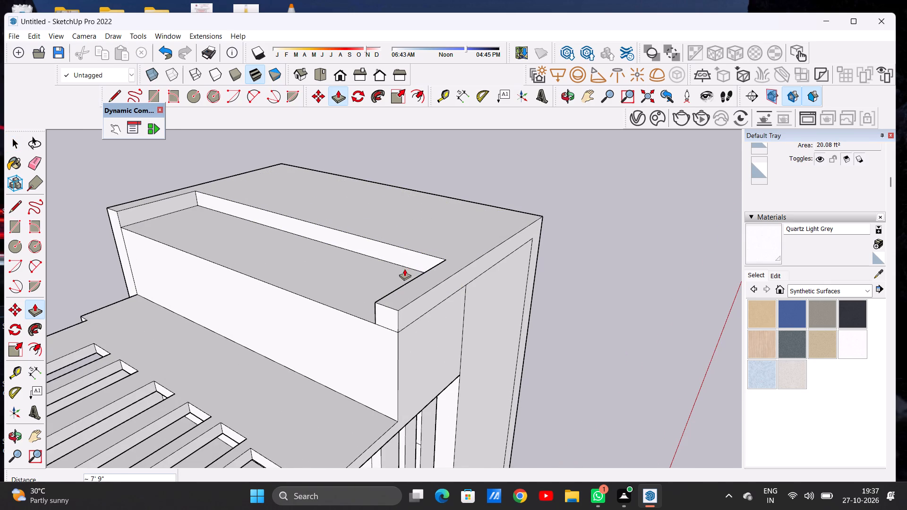
pyautogui.click(416, 260)
pyautogui.click(372, 307)
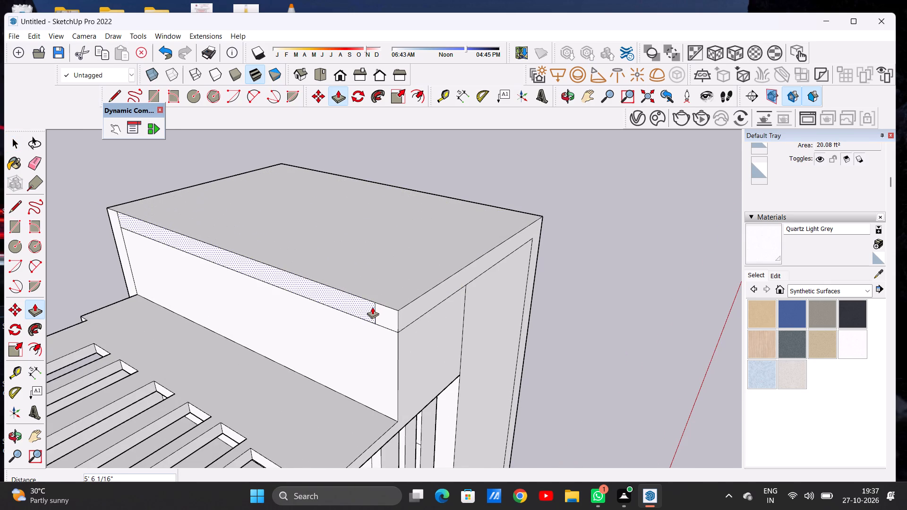
pyautogui.press('space')
# Erase the short vertical line at the front end of the top band on the roof block's terrace side.
pyautogui.scroll(-8, 429, 258)
pyautogui.moveTo(462, 288); pyautogui.dragTo(355, 223, button='middle')
pyautogui.scroll(-7, 447, 238)
pyautogui.moveTo(464, 265); pyautogui.dragTo(395, 263, button='middle')
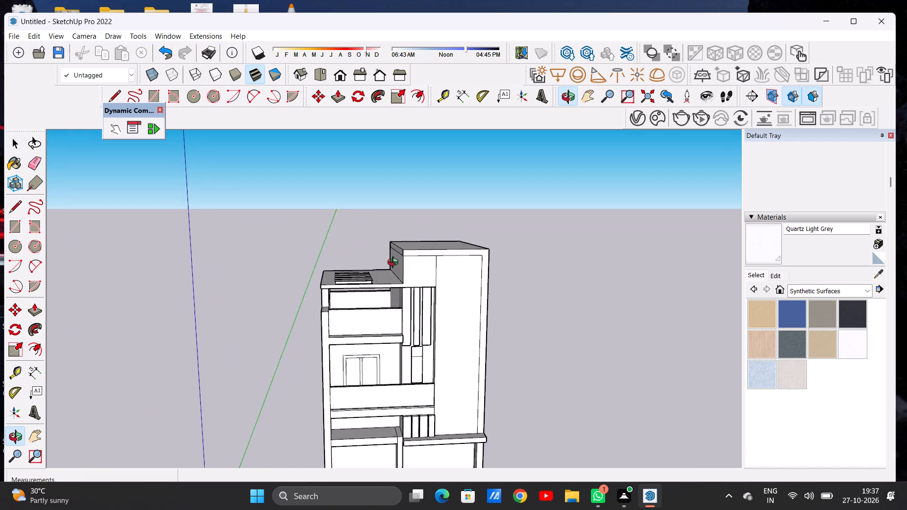
pyautogui.moveTo(395, 263); pyautogui.dragTo(449, 258, button='middle')
pyautogui.scroll(5, 408, 263)
pyautogui.moveTo(388, 257); pyautogui.dragTo(433, 274, button='middle')
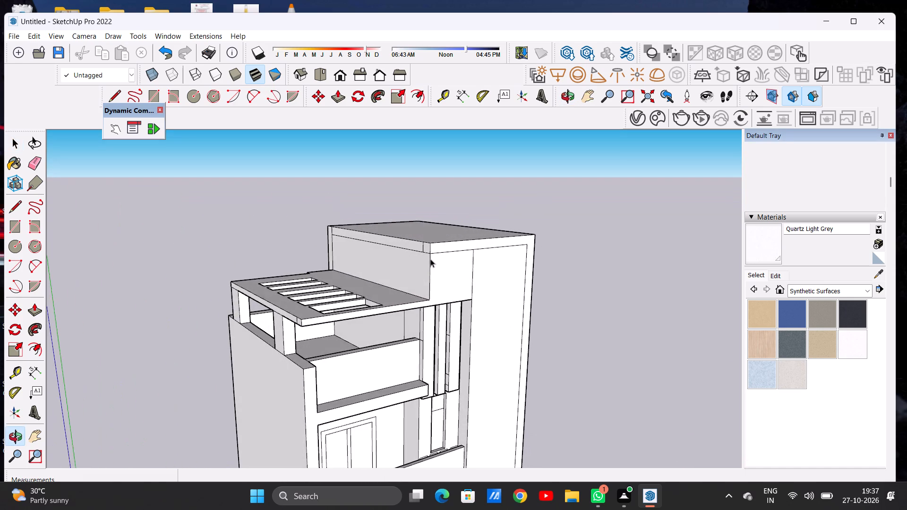
pyautogui.scroll(8, 428, 253)
pyautogui.press('e')
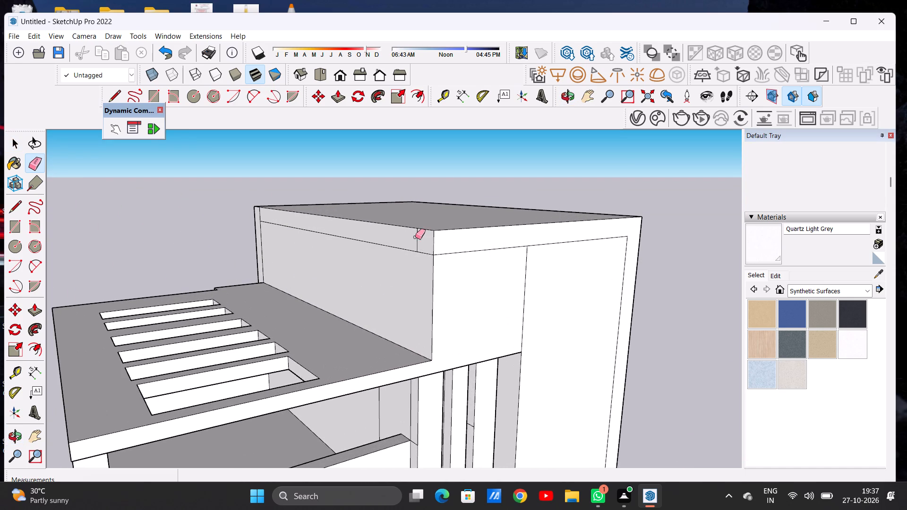
pyautogui.moveTo(420, 241); pyautogui.dragTo(415, 241)
pyautogui.scroll(-5, 422, 255)
pyautogui.scroll(3, 304, 229)
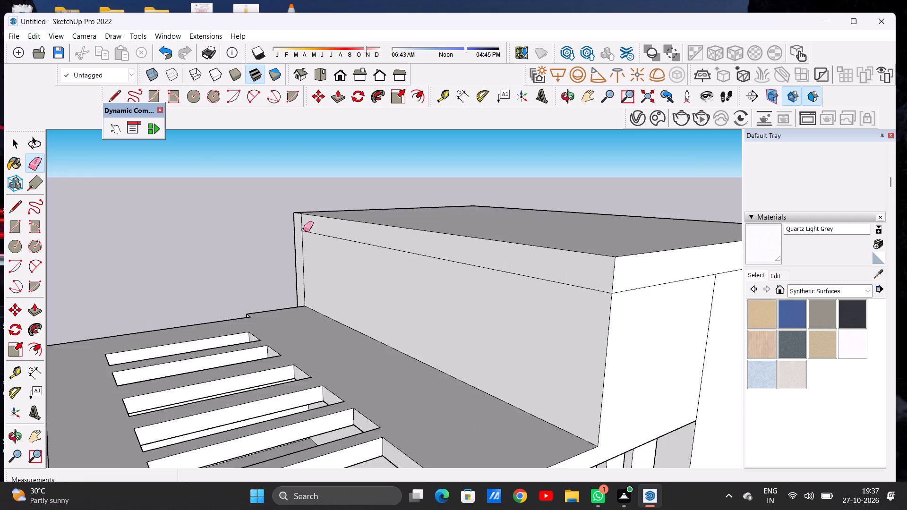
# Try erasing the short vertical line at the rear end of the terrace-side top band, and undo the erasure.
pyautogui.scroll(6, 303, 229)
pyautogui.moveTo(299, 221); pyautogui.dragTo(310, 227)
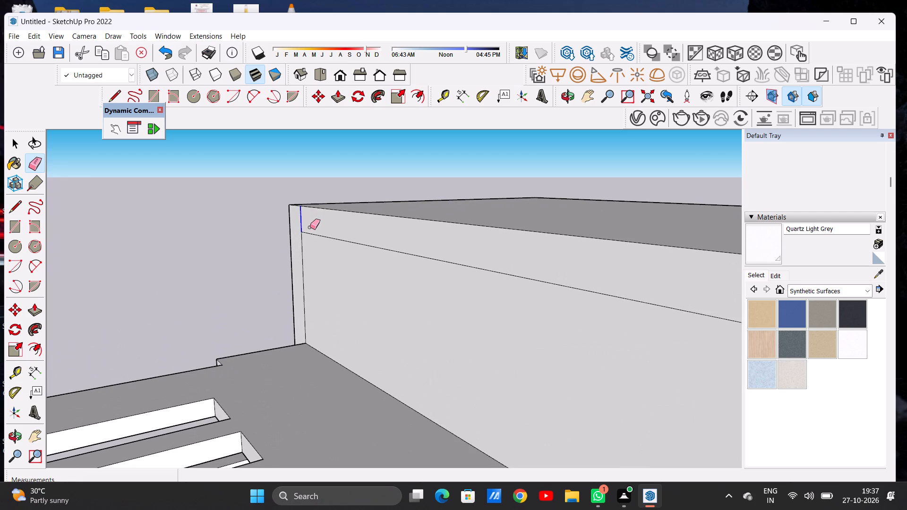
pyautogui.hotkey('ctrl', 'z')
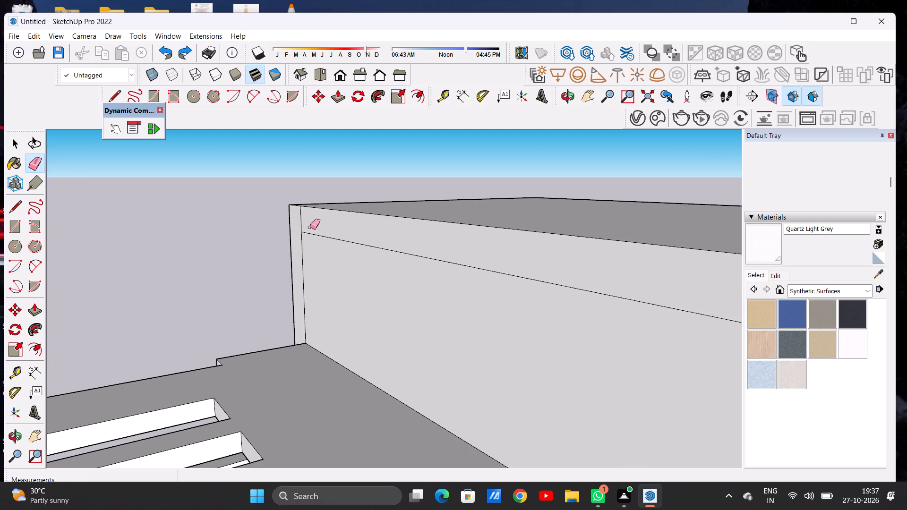
# Push/Pull the terrace-side top band outward about 2' 4 3/16" as an overhang above the slotted roof slab.
pyautogui.press('space')
pyautogui.scroll(-8, 337, 239)
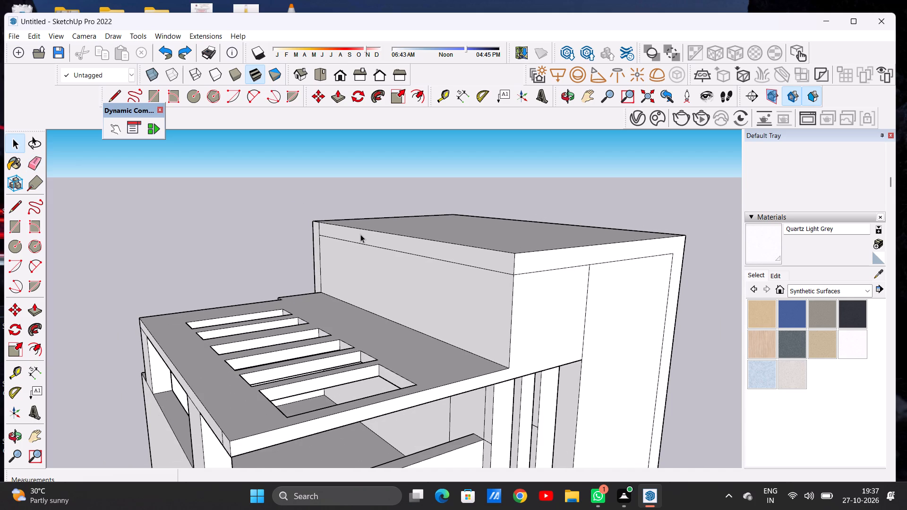
pyautogui.press('p')
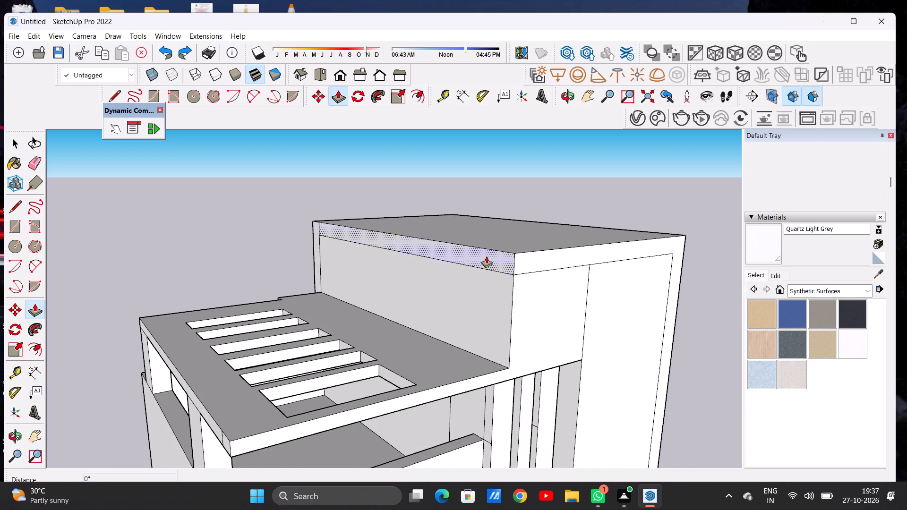
pyautogui.click(494, 256)
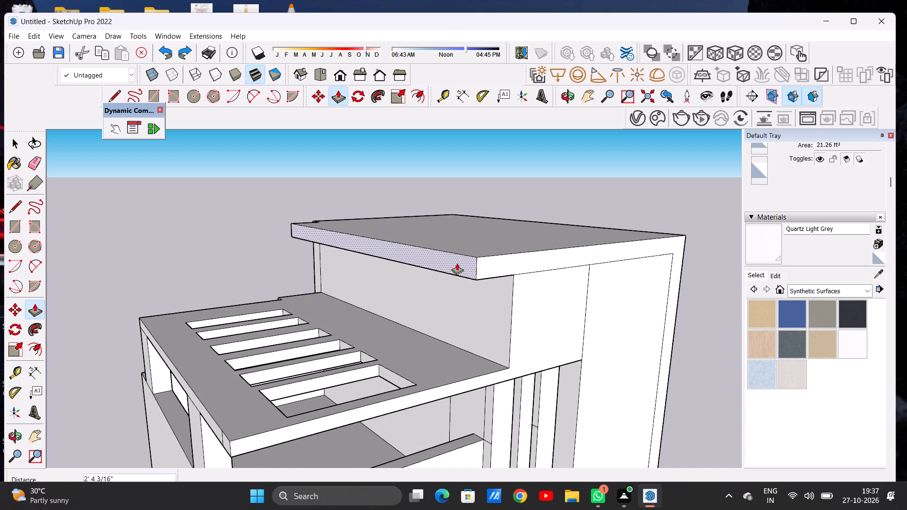
pyautogui.click(457, 263)
pyautogui.press('space')
# Draw a line about 1' 2 1/16" across the rear wall strip, level with the underside of the roof overhang.
pyautogui.moveTo(500, 276); pyautogui.dragTo(495, 274, button='middle')
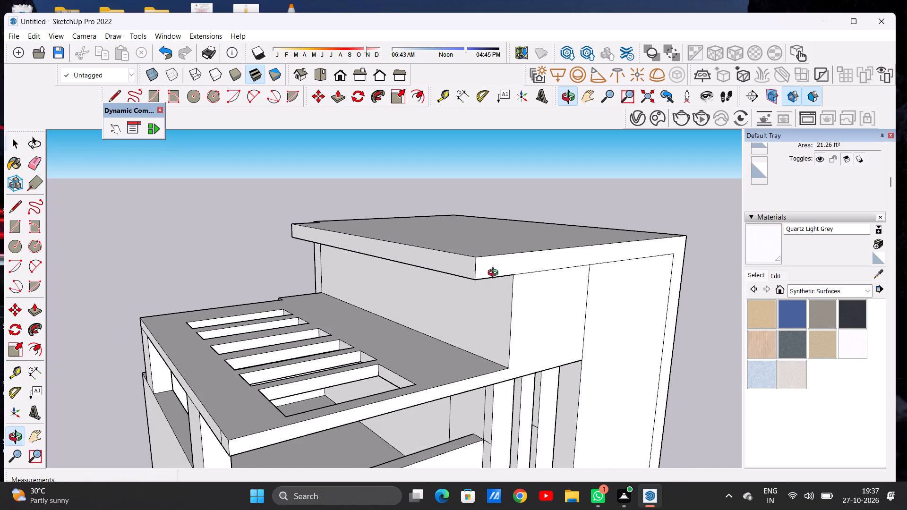
pyautogui.moveTo(495, 274); pyautogui.dragTo(431, 239, button='middle')
pyautogui.scroll(-6, 459, 243)
pyautogui.moveTo(367, 253); pyautogui.dragTo(369, 257, button='middle')
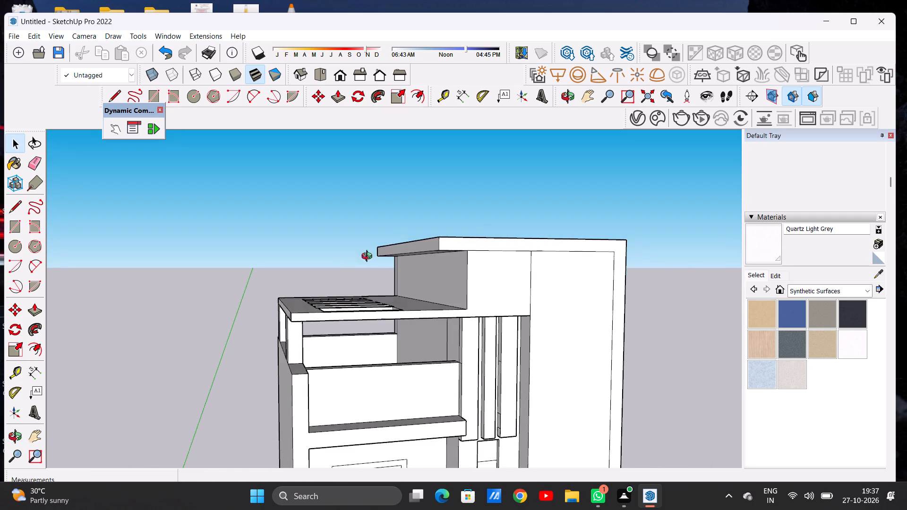
pyautogui.moveTo(369, 257); pyautogui.dragTo(528, 291, button='middle')
pyautogui.moveTo(308, 271); pyautogui.dragTo(552, 260, button='middle')
pyautogui.scroll(2, 460, 245)
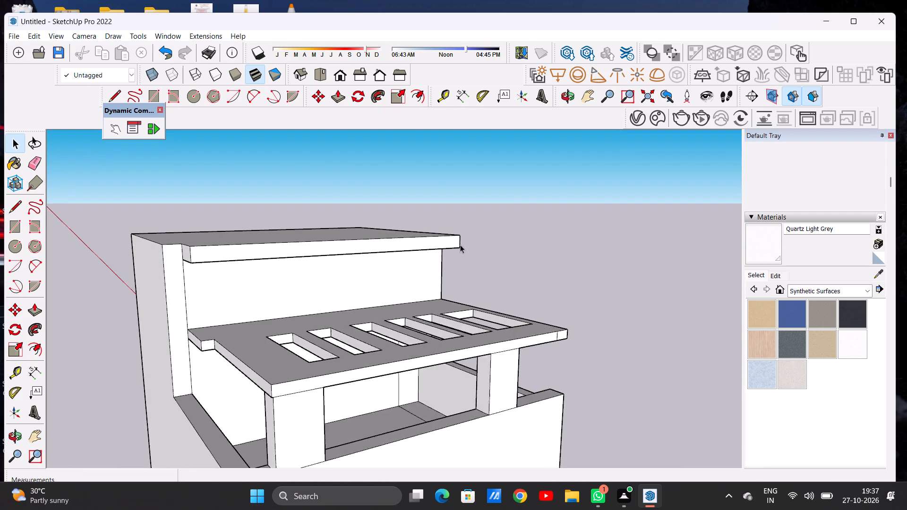
pyautogui.scroll(3, 460, 245)
pyautogui.scroll(-11, 454, 228)
pyautogui.moveTo(301, 247); pyautogui.dragTo(312, 279, button='middle')
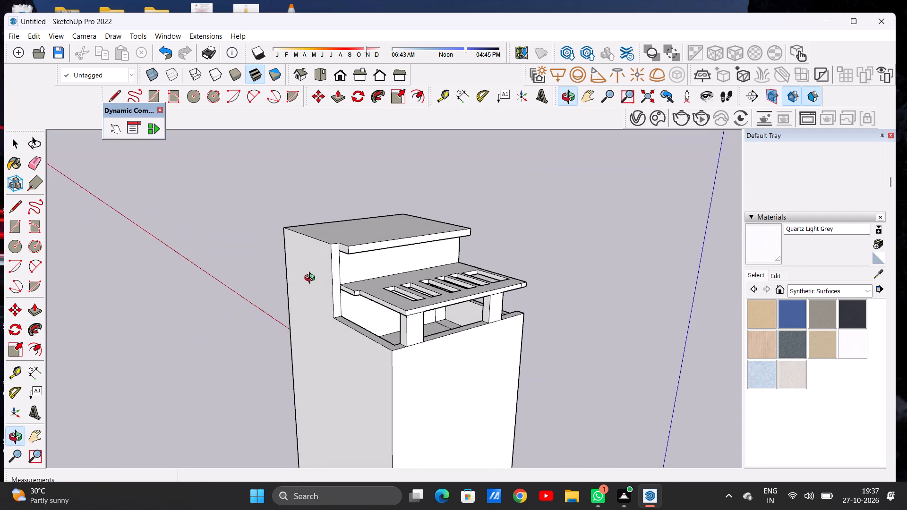
pyautogui.moveTo(312, 279); pyautogui.dragTo(312, 280, button='middle')
pyautogui.scroll(15, 325, 254)
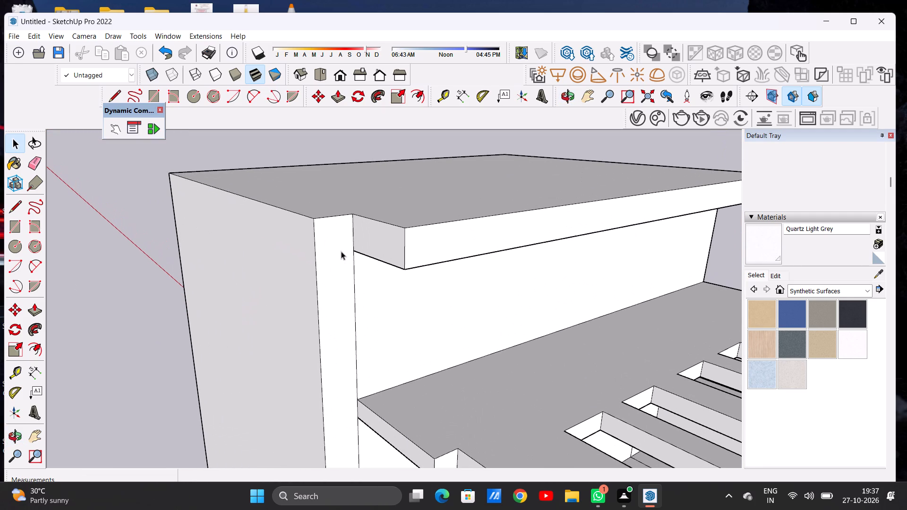
pyautogui.press('l')
pyautogui.scroll(4, 362, 243)
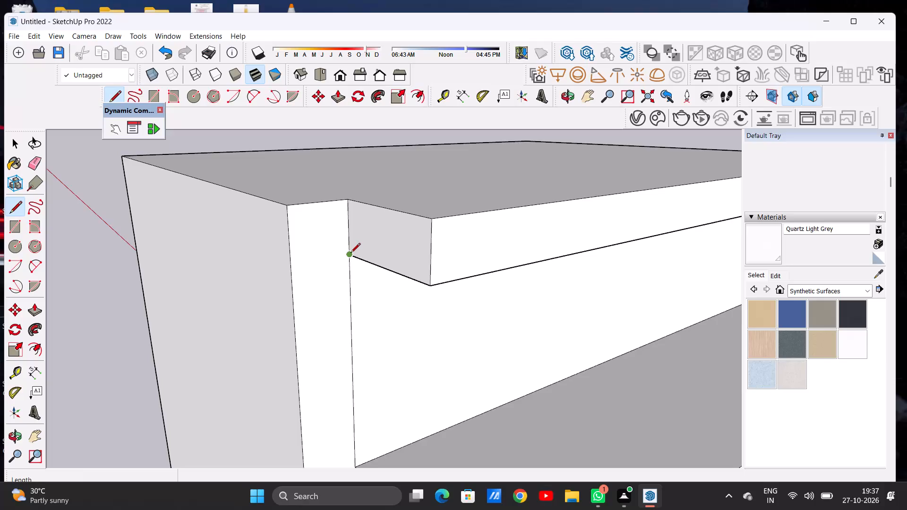
pyautogui.click(351, 254)
pyautogui.click(293, 264)
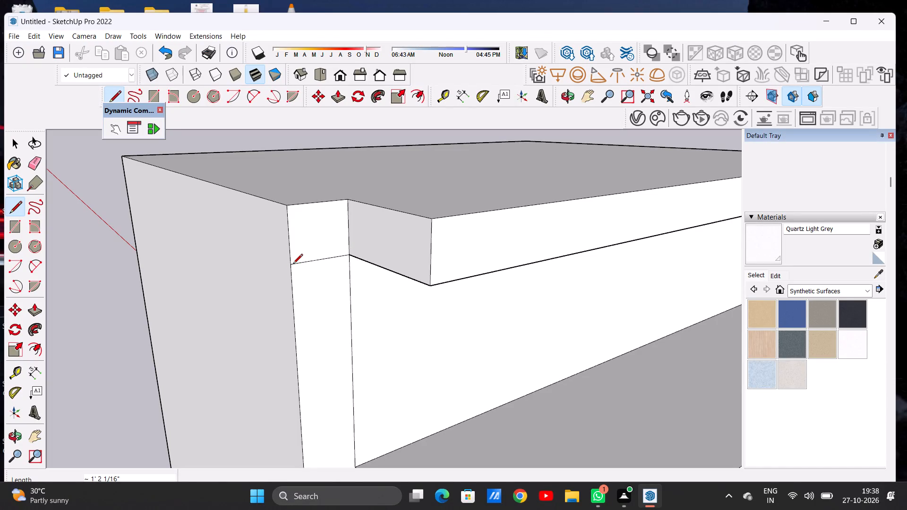
# Push/Pull the small face above that line outward 2' 4 3/16", flush with the roof overhang's face.
pyautogui.press('p')
pyautogui.click(312, 225)
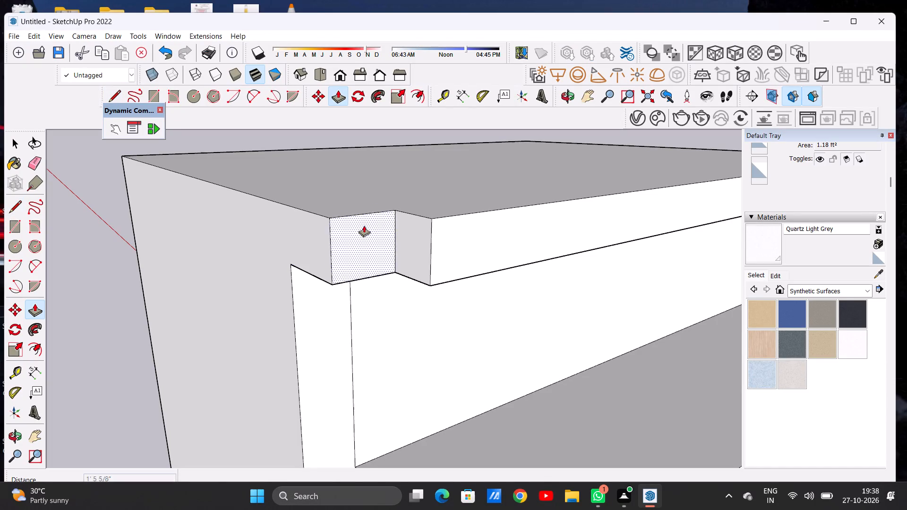
pyautogui.click(432, 220)
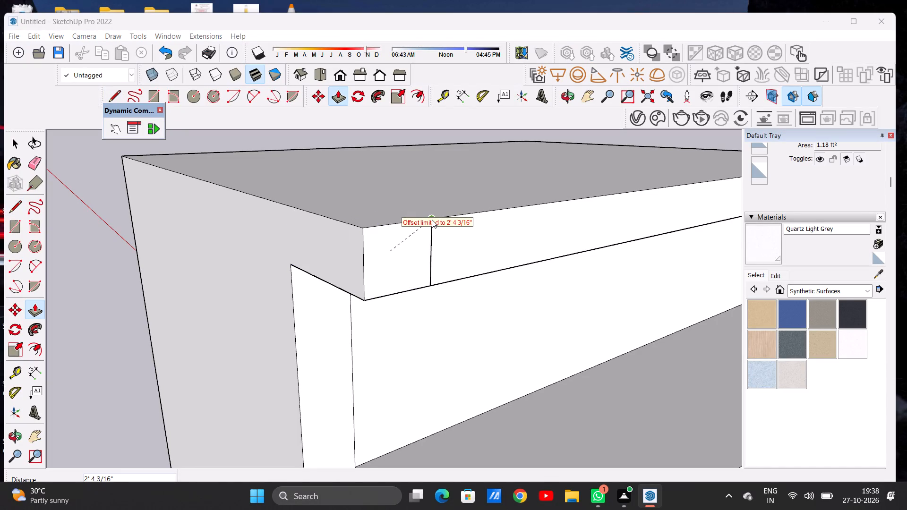
pyautogui.scroll(6, 436, 229)
pyautogui.click(426, 209)
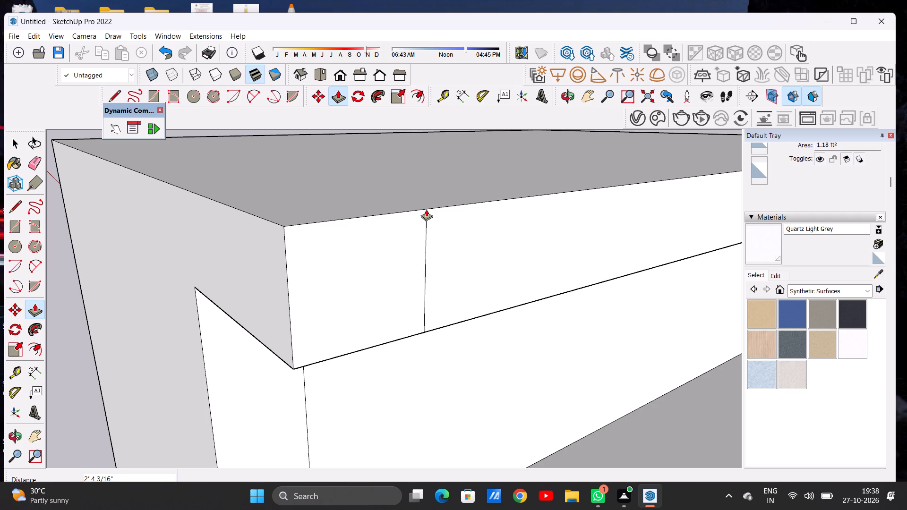
pyautogui.press('space')
# Examine the roof overhang from the rear, from below and from the front together with the whole facade.
pyautogui.scroll(-20, 411, 237)
pyautogui.scroll(1, 365, 249)
pyautogui.scroll(-2, 371, 249)
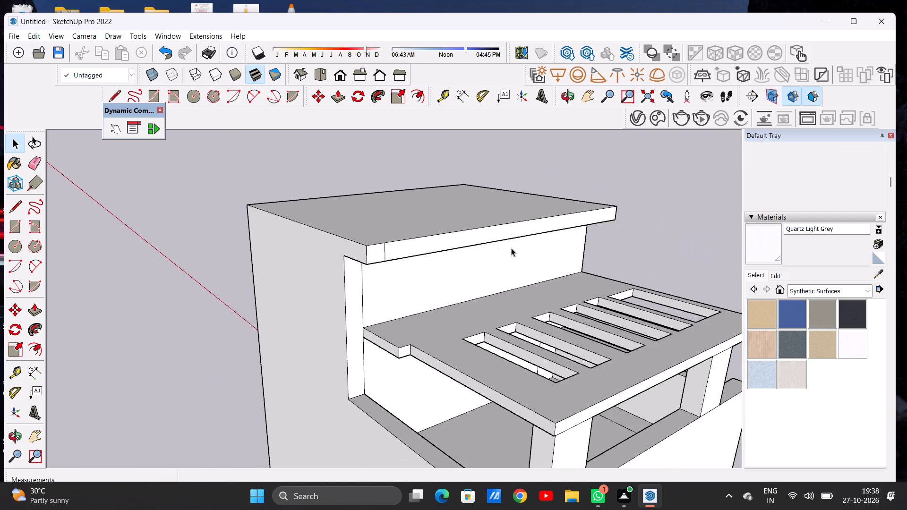
pyautogui.moveTo(510, 248); pyautogui.dragTo(311, 195, button='middle')
pyautogui.scroll(-7, 421, 261)
pyautogui.moveTo(506, 264); pyautogui.dragTo(258, 230, button='middle')
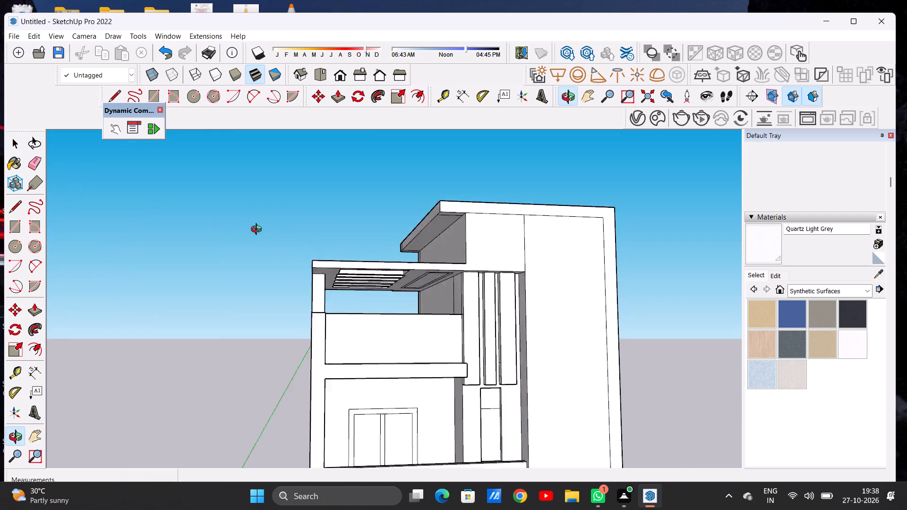
pyautogui.moveTo(258, 230); pyautogui.dragTo(224, 231, button='middle')
pyautogui.scroll(-3, 397, 260)
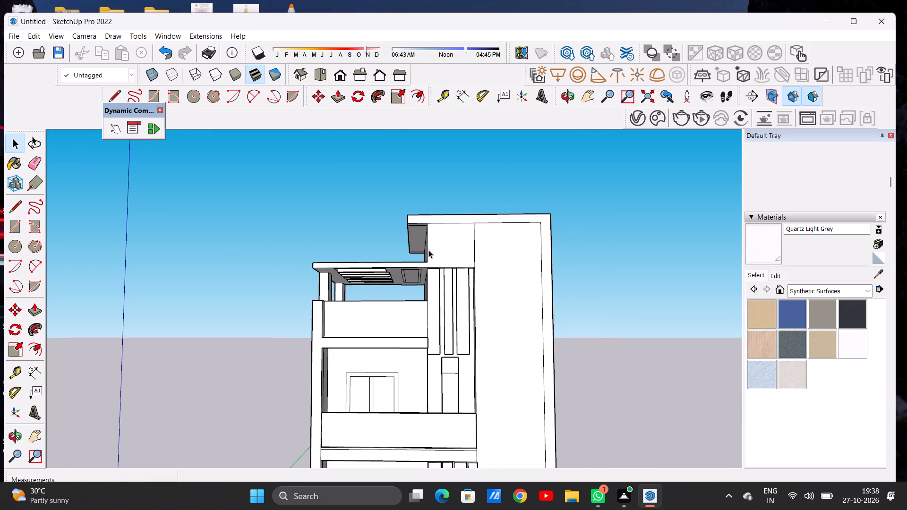
pyautogui.moveTo(430, 246); pyautogui.dragTo(431, 289, button='middle')
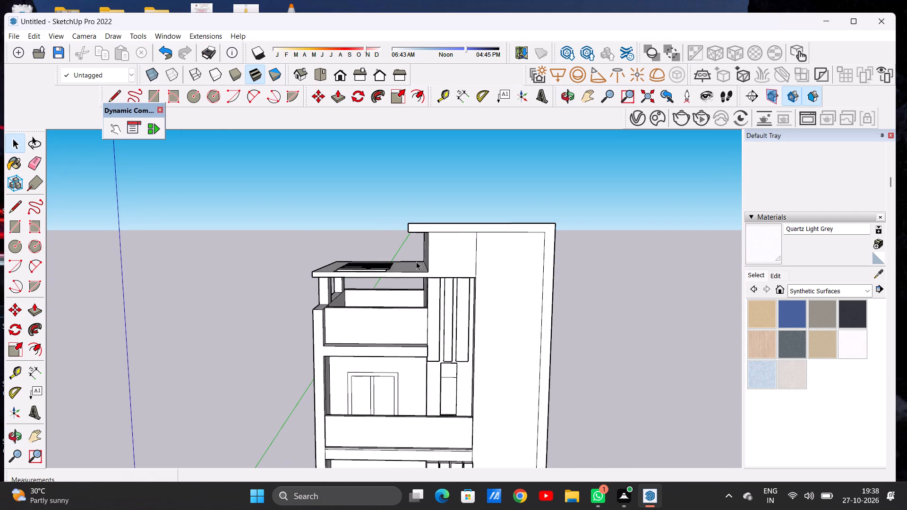
pyautogui.scroll(-10, 414, 258)
pyautogui.scroll(4, 435, 258)
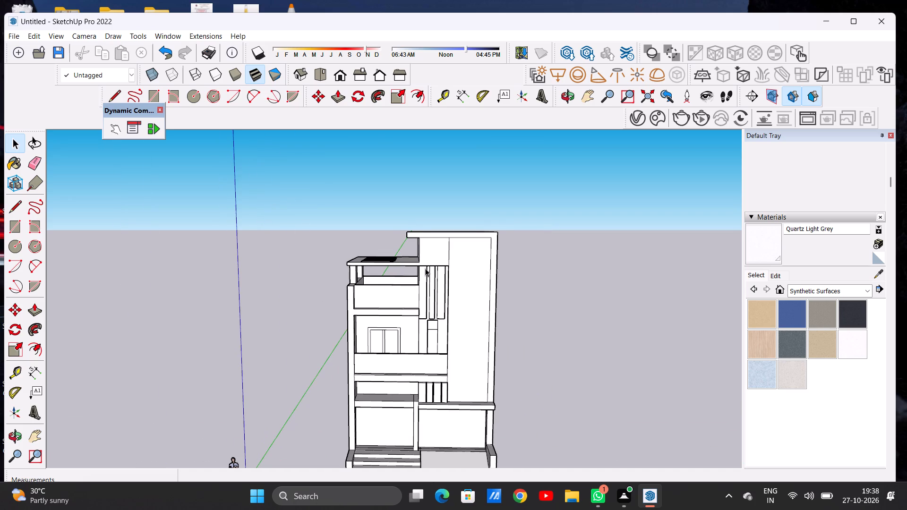
# Draw a full-height strip rectangle about 1' 1 1/4" wide on the tall front wall panel, from the ledge up to the roof band.
pyautogui.scroll(-1, 433, 246)
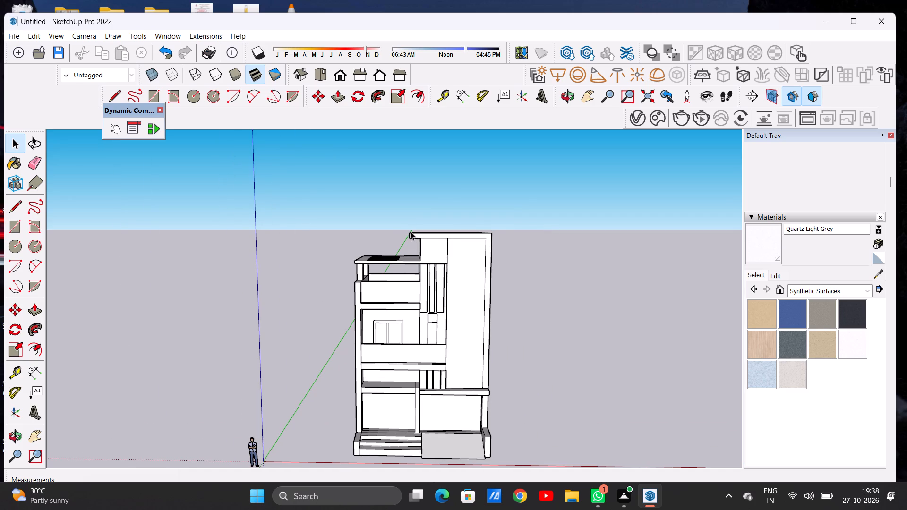
pyautogui.scroll(-6, 411, 231)
pyautogui.scroll(6, 444, 301)
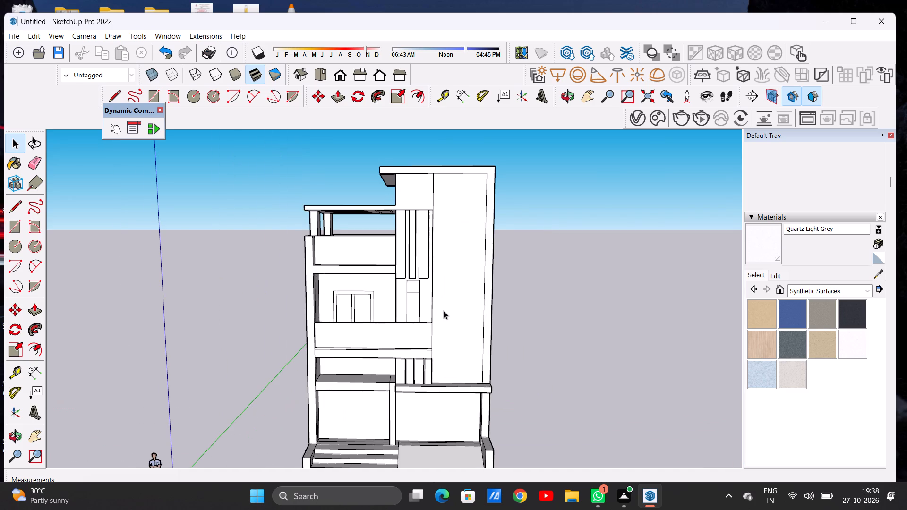
pyautogui.press('l')
pyautogui.moveTo(442, 309); pyautogui.dragTo(445, 341, button='middle')
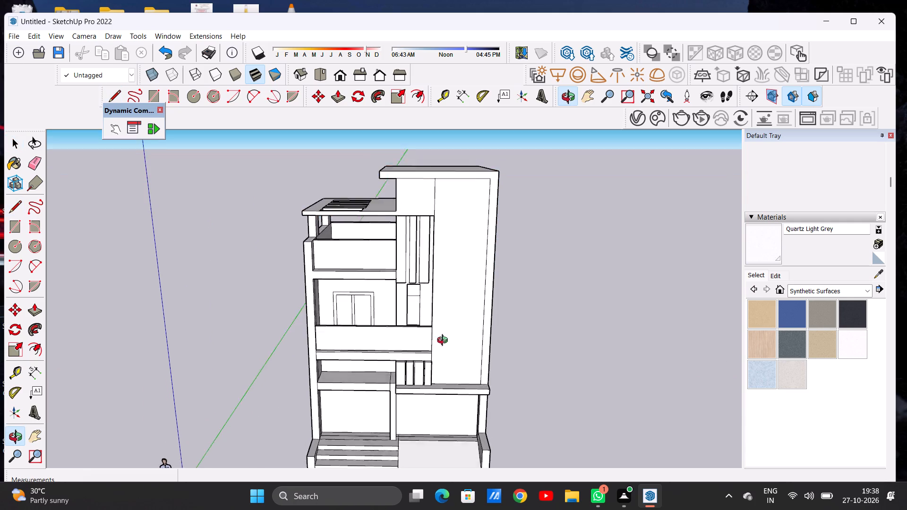
pyautogui.moveTo(445, 341); pyautogui.dragTo(452, 369, button='middle')
pyautogui.scroll(7, 443, 374)
pyautogui.moveTo(445, 378); pyautogui.dragTo(394, 374, button='middle')
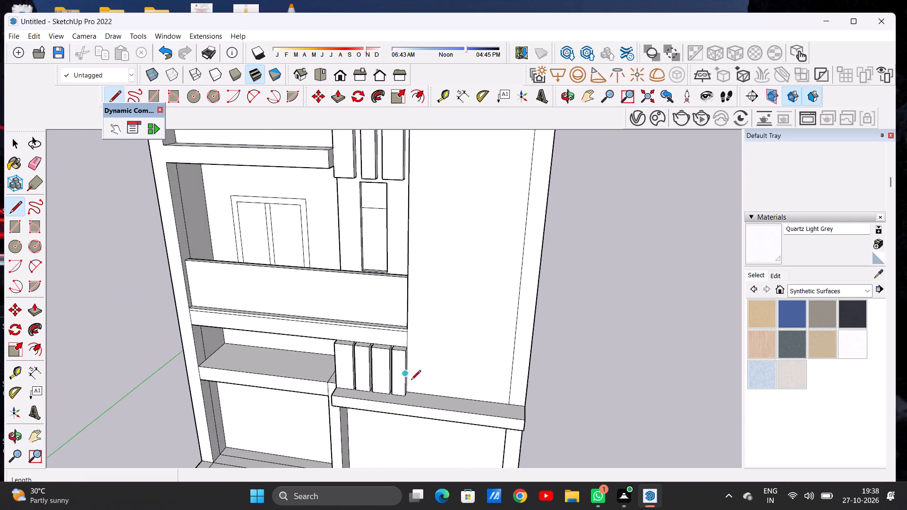
pyautogui.scroll(4, 427, 383)
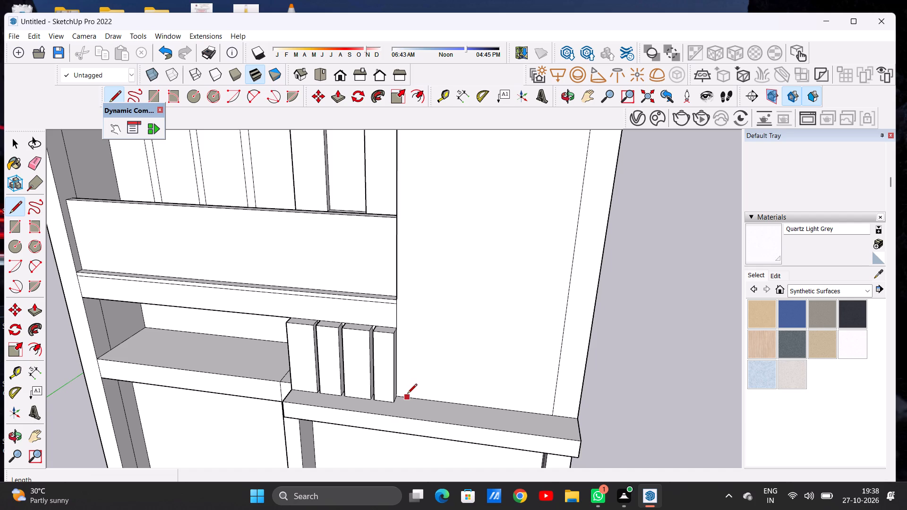
pyautogui.press('space')
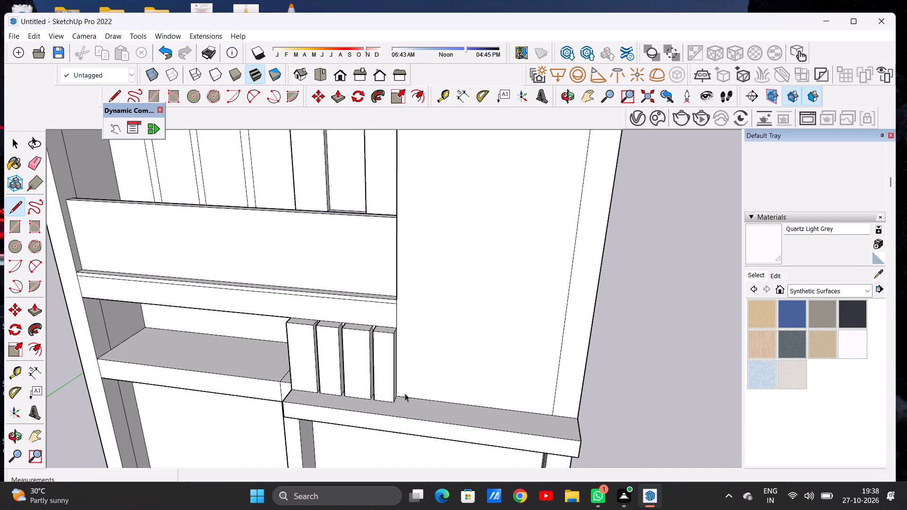
pyautogui.write('R')
pyautogui.click(403, 396)
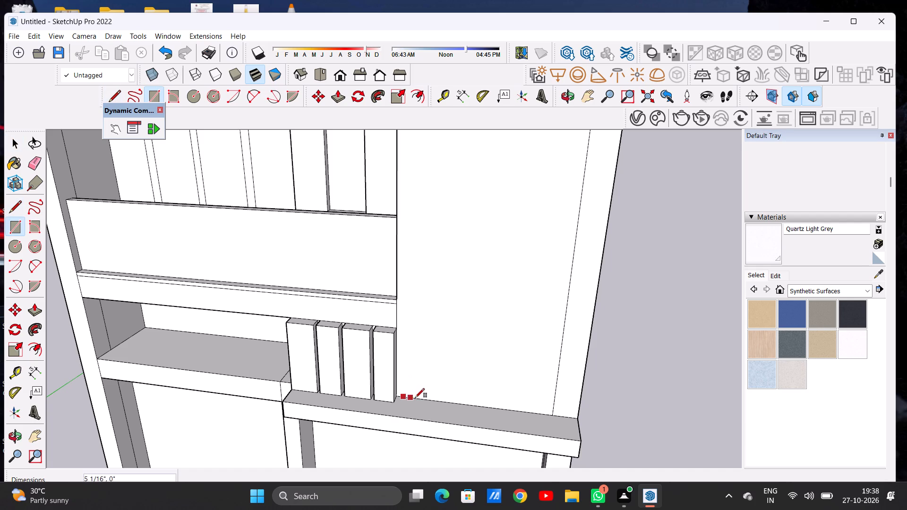
pyautogui.click(426, 398)
pyautogui.scroll(-7, 431, 371)
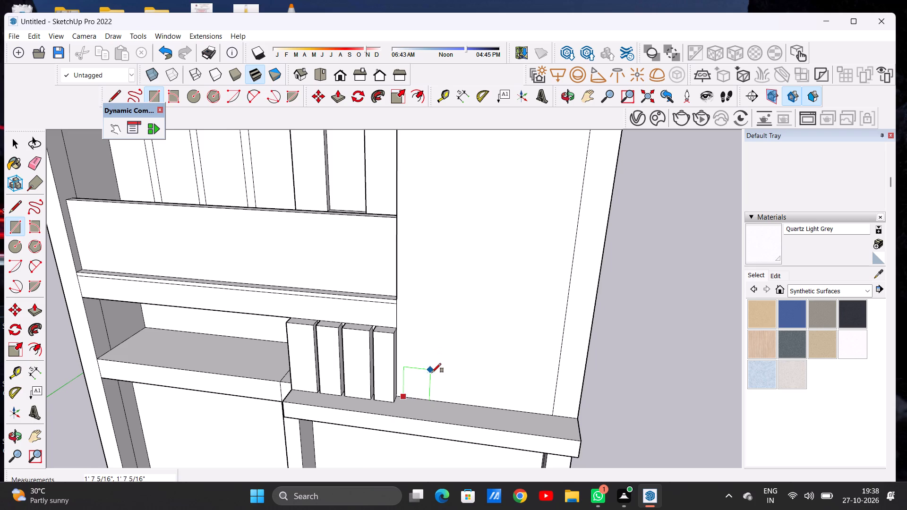
pyautogui.scroll(-11, 432, 373)
pyautogui.scroll(6, 447, 244)
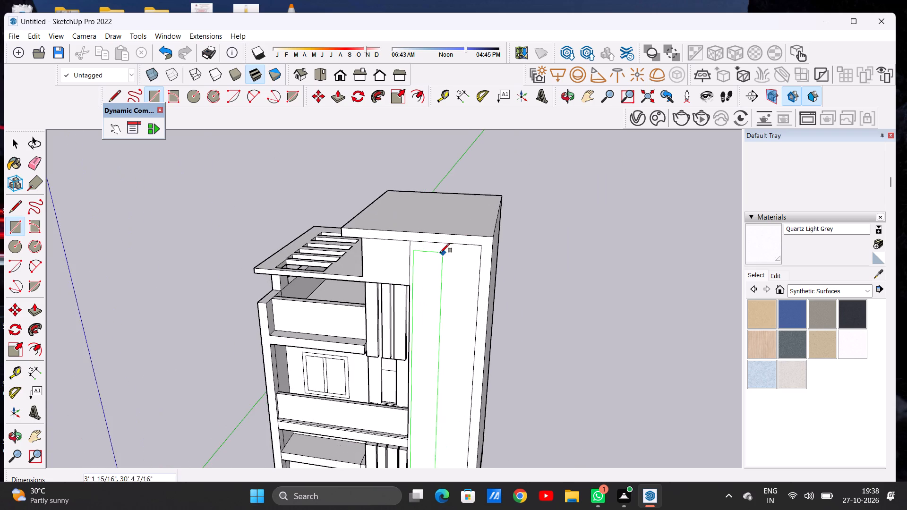
pyautogui.scroll(11, 431, 253)
pyautogui.moveTo(427, 277); pyautogui.dragTo(438, 183, button='middle')
pyautogui.scroll(-3, 426, 227)
pyautogui.scroll(1, 426, 236)
pyautogui.scroll(-2, 426, 237)
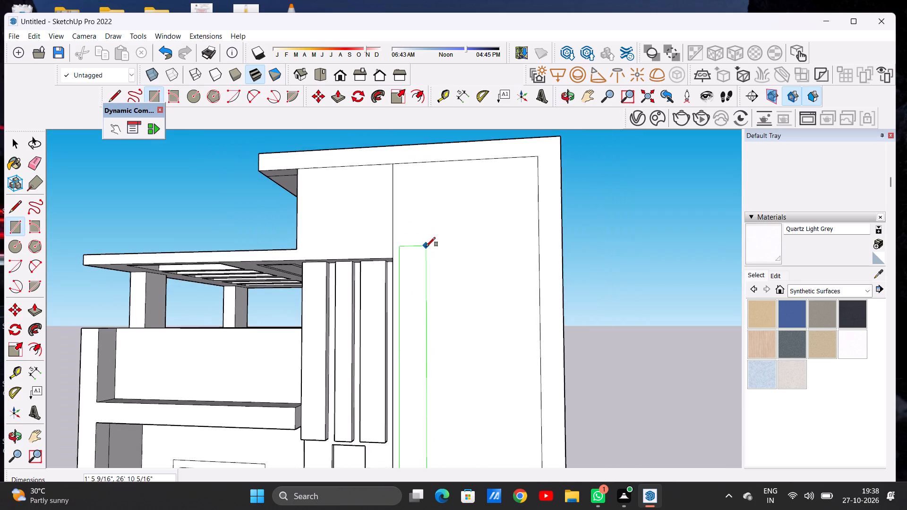
pyautogui.scroll(-3, 426, 246)
pyautogui.scroll(8, 423, 184)
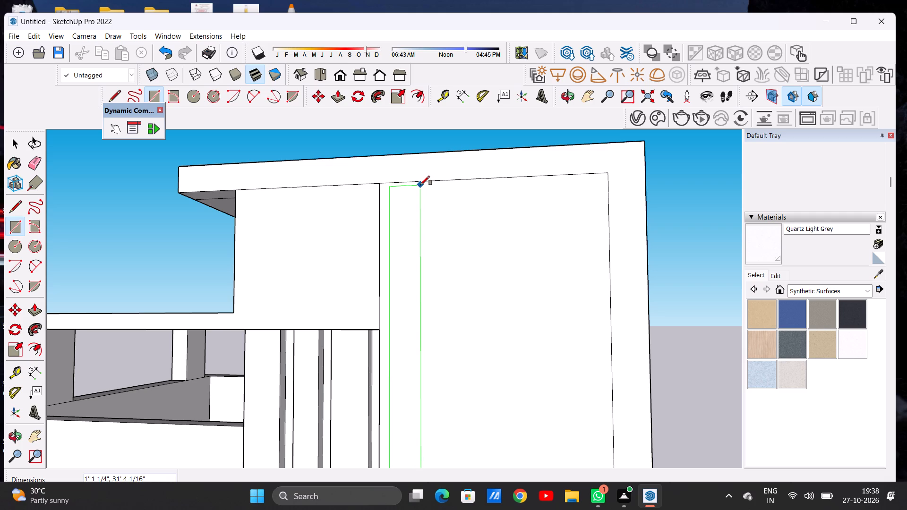
pyautogui.click(420, 184)
pyautogui.click(420, 184)
pyautogui.press('space')
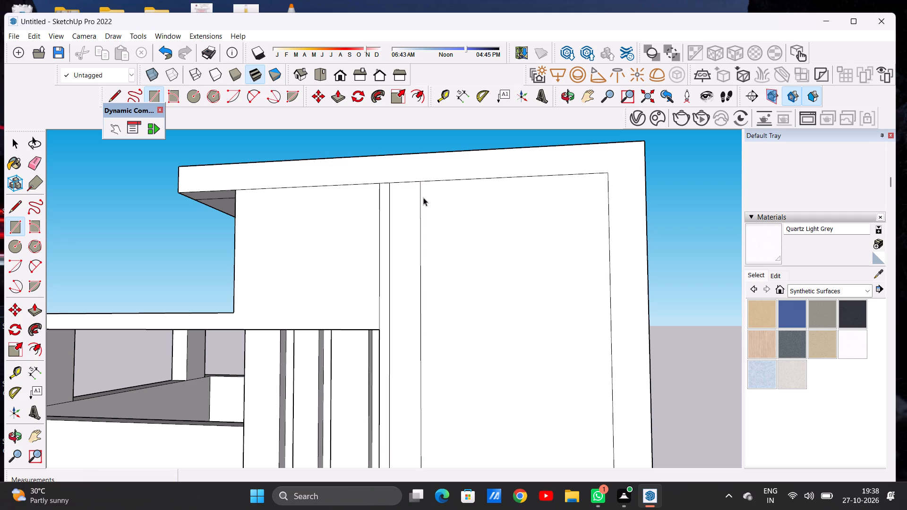
# Push/Pull the L-shaped border face along the top and outer side of the tall wall panel outward, past the ledge.
pyautogui.scroll(-14, 427, 222)
pyautogui.moveTo(449, 235); pyautogui.dragTo(407, 288, button='middle')
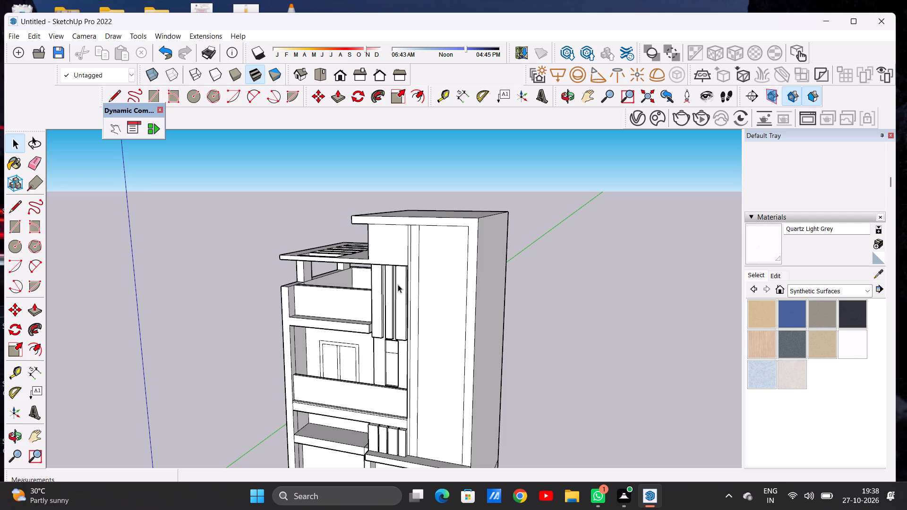
pyautogui.press('p')
pyautogui.scroll(1, 406, 229)
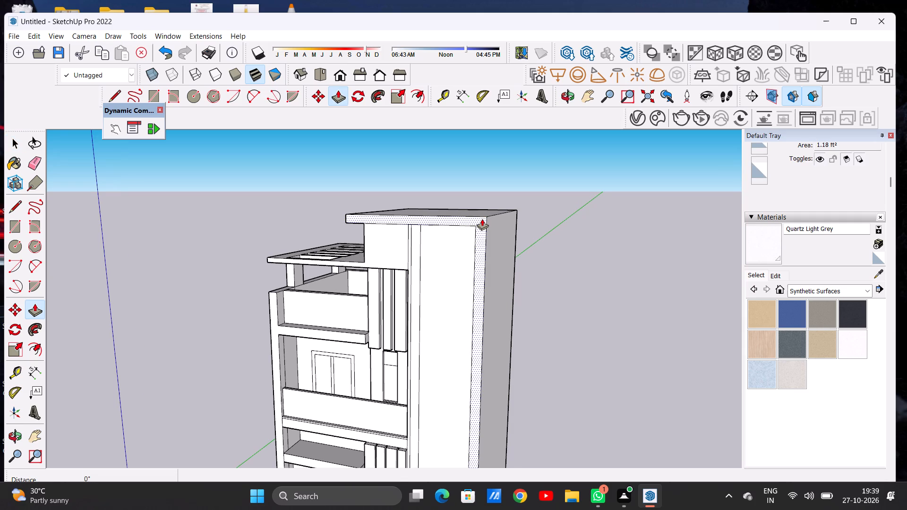
pyautogui.click(482, 219)
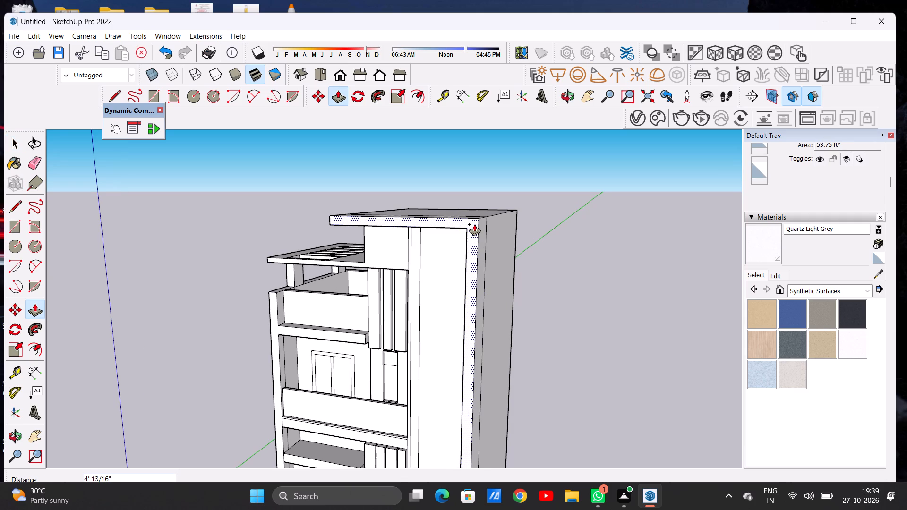
pyautogui.click(477, 223)
pyautogui.press('space')
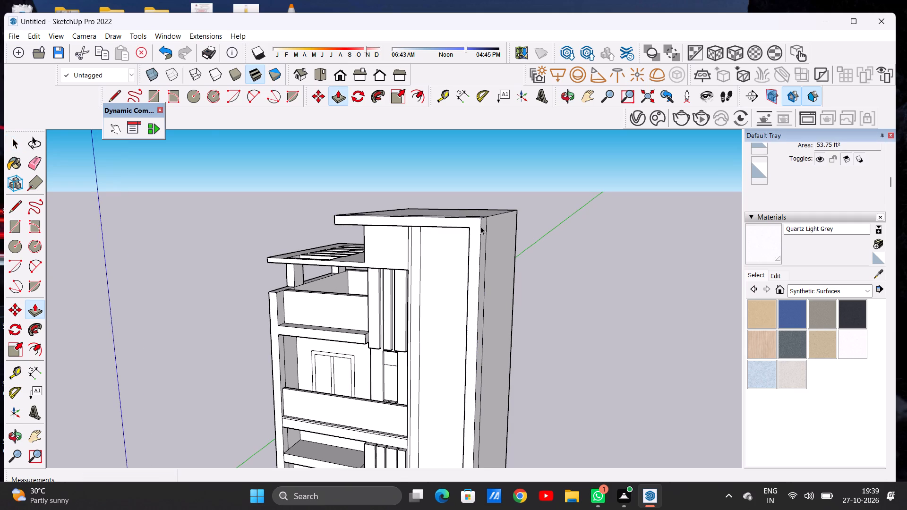
# Push/Pull the L-shaped border face back in about 1' 3 5/8", flush with the front face of the ledge.
pyautogui.scroll(-8, 492, 225)
pyautogui.moveTo(447, 272); pyautogui.dragTo(519, 245, button='middle')
pyautogui.scroll(7, 469, 325)
pyautogui.moveTo(474, 318); pyautogui.dragTo(482, 392, button='middle')
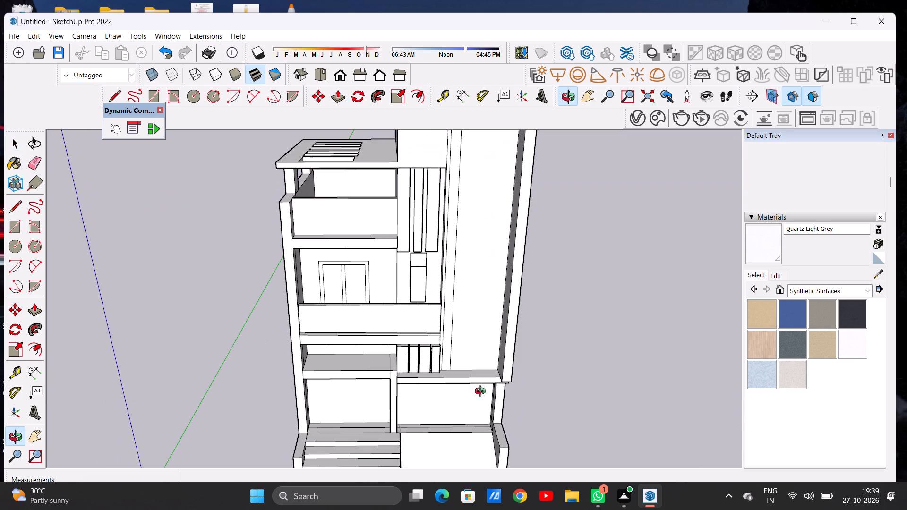
pyautogui.moveTo(482, 392); pyautogui.dragTo(476, 335, button='middle')
pyautogui.scroll(-6, 469, 345)
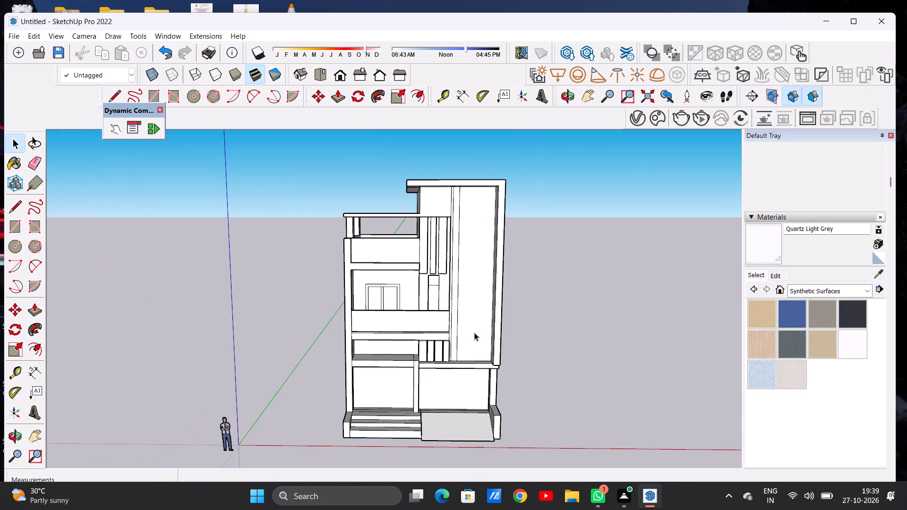
pyautogui.moveTo(474, 332); pyautogui.dragTo(595, 313, button='middle')
pyautogui.scroll(4, 492, 333)
pyautogui.press('p')
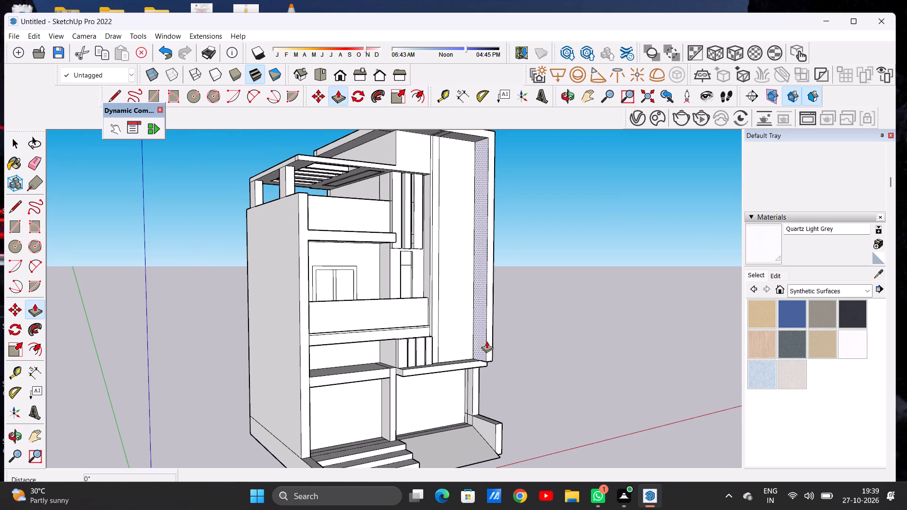
pyautogui.scroll(11, 487, 341)
pyautogui.scroll(-1, 491, 344)
pyautogui.click(489, 370)
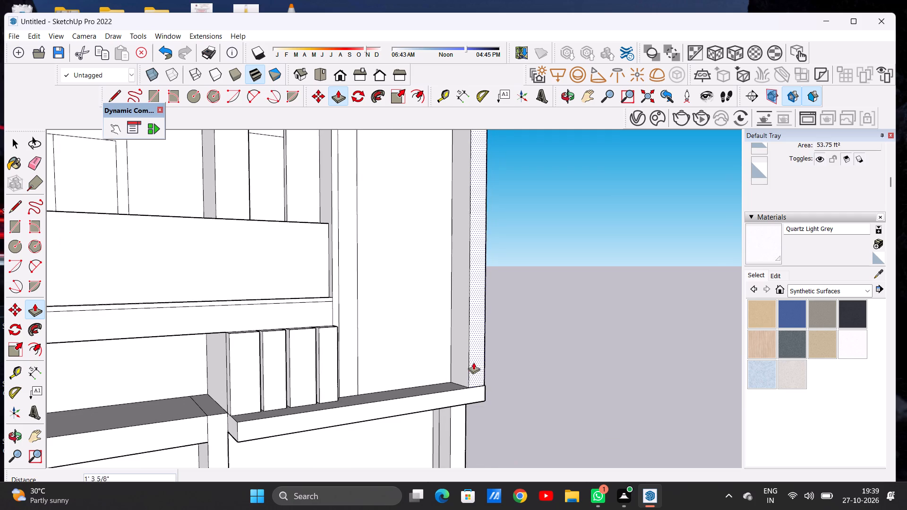
pyautogui.click(466, 386)
pyautogui.press('space')
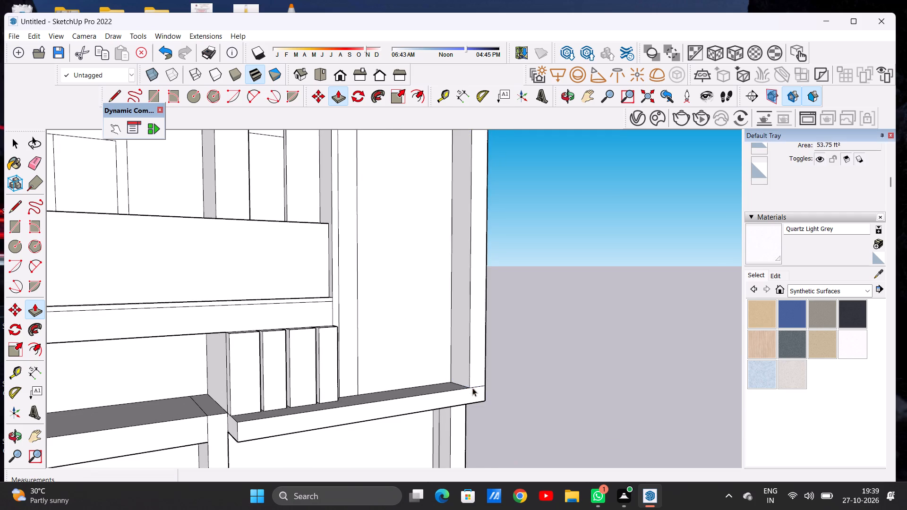
# Examine the projecting border, the narrow strip and the roof block from the front, from below and at a distance.
pyautogui.scroll(-3, 484, 381)
pyautogui.scroll(1, 485, 381)
pyautogui.scroll(-14, 485, 381)
pyautogui.moveTo(488, 340); pyautogui.dragTo(385, 306, button='middle')
pyautogui.scroll(7, 452, 253)
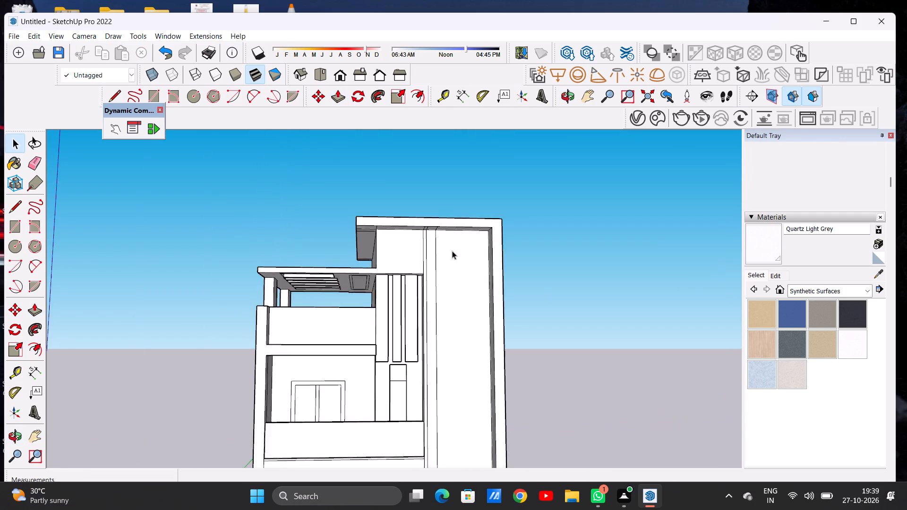
pyautogui.scroll(5, 452, 251)
pyautogui.moveTo(453, 308); pyautogui.dragTo(435, 317, button='middle')
pyautogui.scroll(1, 456, 282)
pyautogui.scroll(-4, 436, 318)
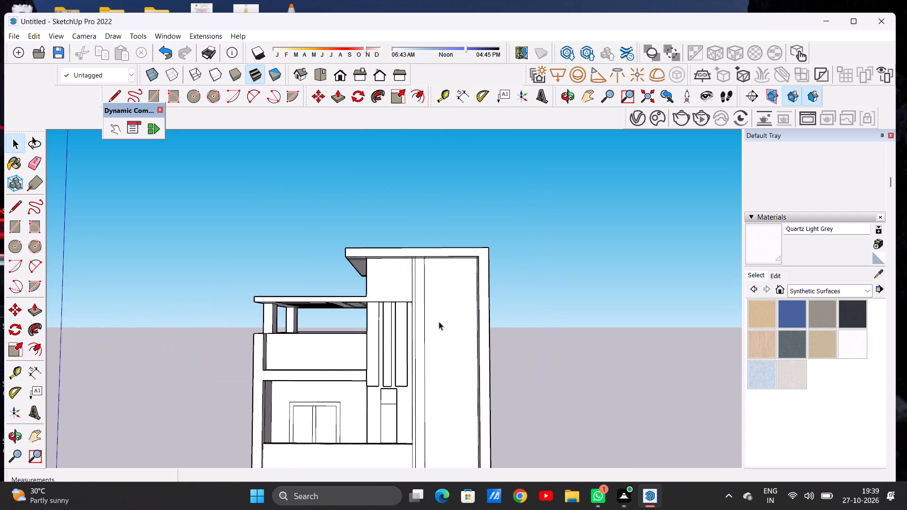
pyautogui.scroll(-11, 439, 322)
pyautogui.scroll(1, 426, 269)
pyautogui.scroll(-1, 426, 269)
pyautogui.scroll(13, 426, 269)
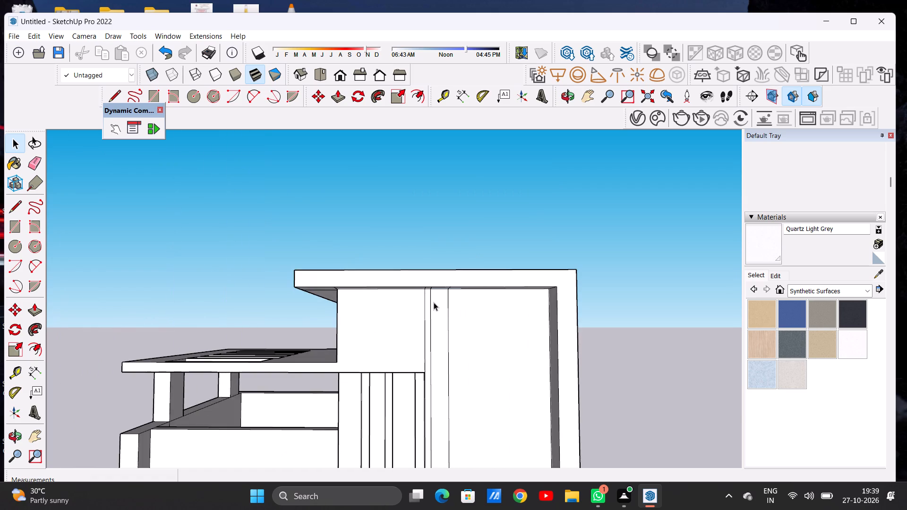
pyautogui.moveTo(437, 294); pyautogui.dragTo(396, 308, button='middle')
pyautogui.scroll(1, 393, 313)
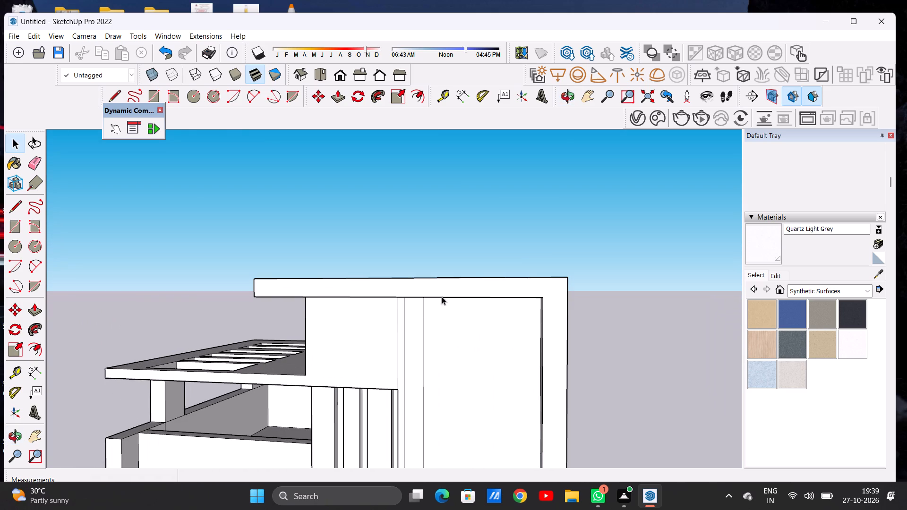
pyautogui.scroll(-7, 456, 287)
pyautogui.moveTo(449, 306); pyautogui.dragTo(499, 294, button='middle')
pyautogui.scroll(-6, 472, 289)
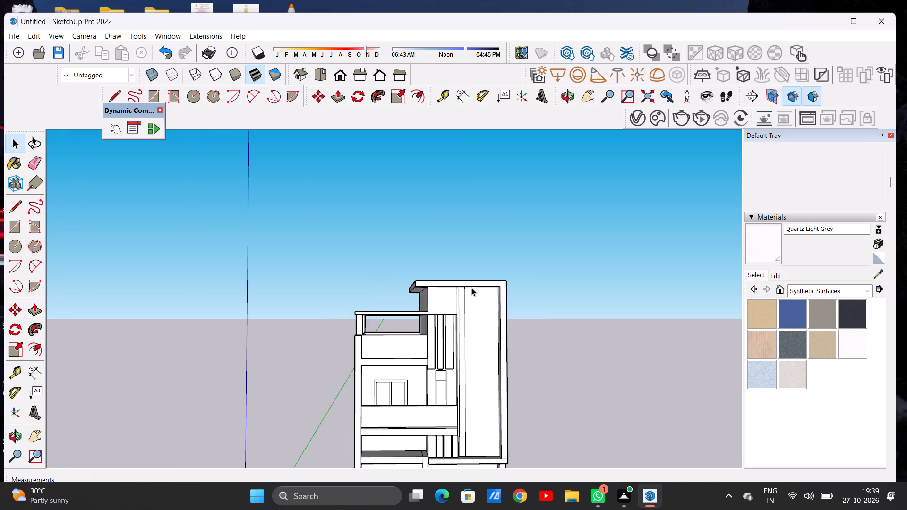
pyautogui.scroll(-4, 465, 286)
pyautogui.scroll(1, 479, 328)
pyautogui.scroll(-1, 479, 328)
pyautogui.scroll(3, 479, 328)
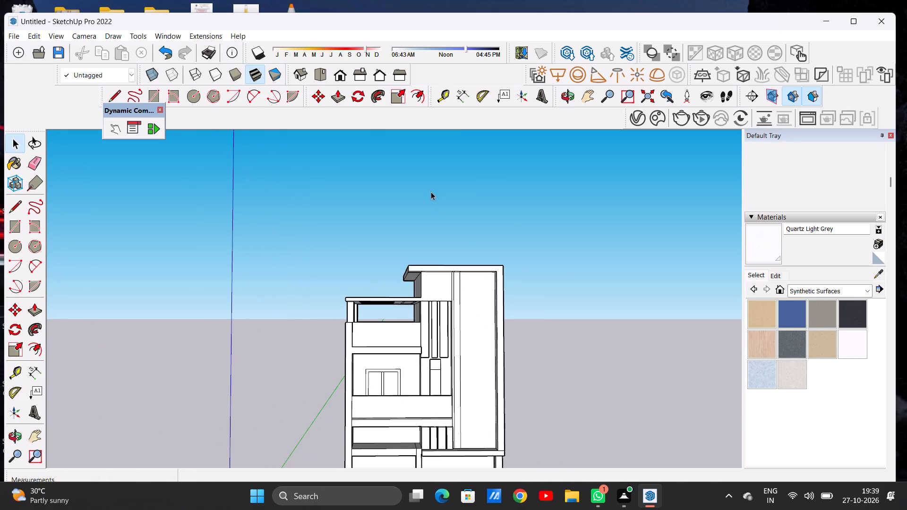
# From the front view, draw a vertical rectangle about 3' 2 11/16" by 11' 1 15/16" on the upper part of the tall wall panel.
pyautogui.click(324, 76)
pyautogui.click(346, 74)
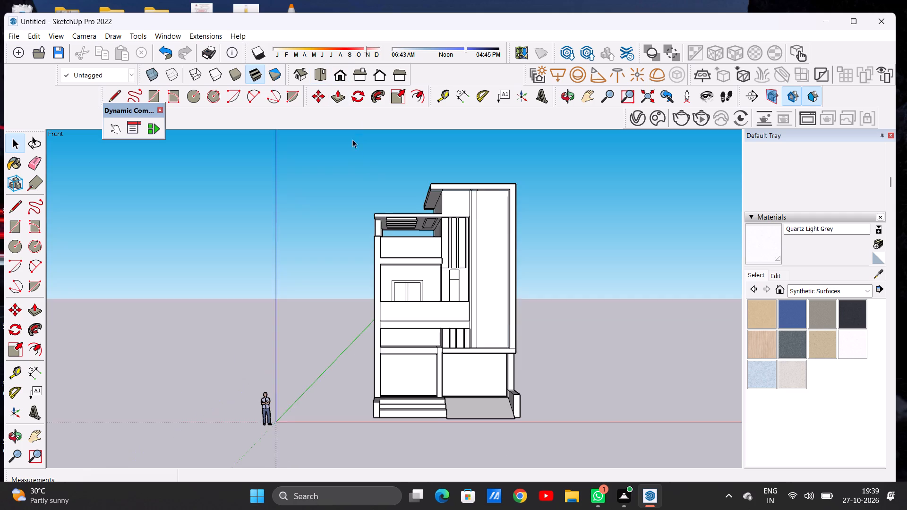
pyautogui.scroll(-1, 369, 187)
pyautogui.scroll(5, 494, 228)
pyautogui.moveTo(479, 244); pyautogui.dragTo(478, 264, button='middle')
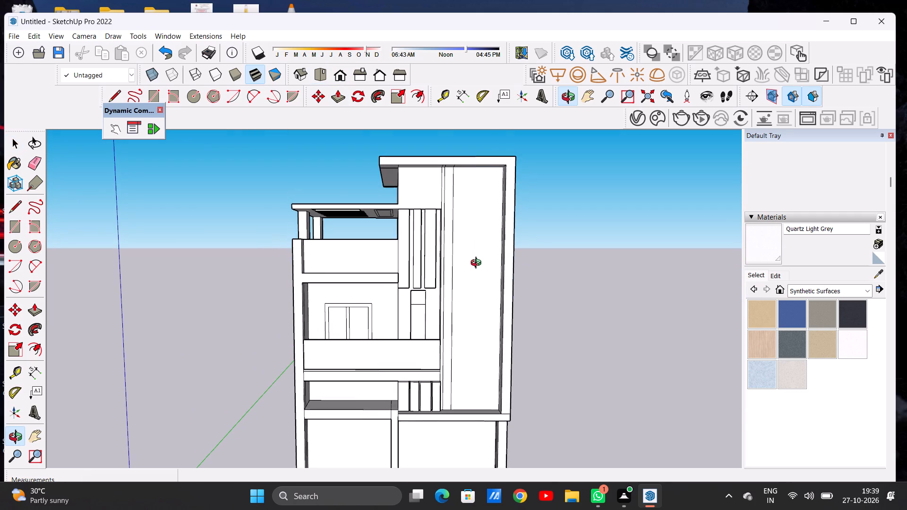
pyautogui.moveTo(478, 264); pyautogui.dragTo(478, 264, button='middle')
pyautogui.scroll(2, 488, 183)
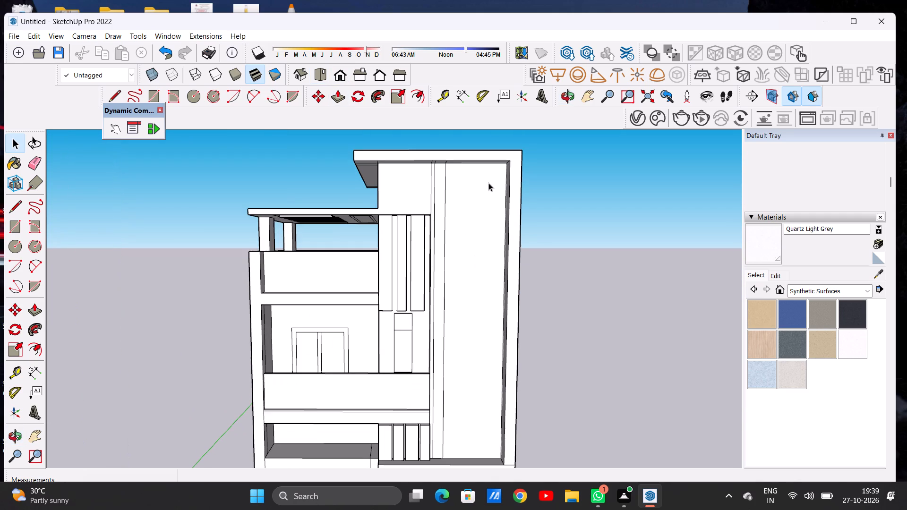
pyautogui.press('r')
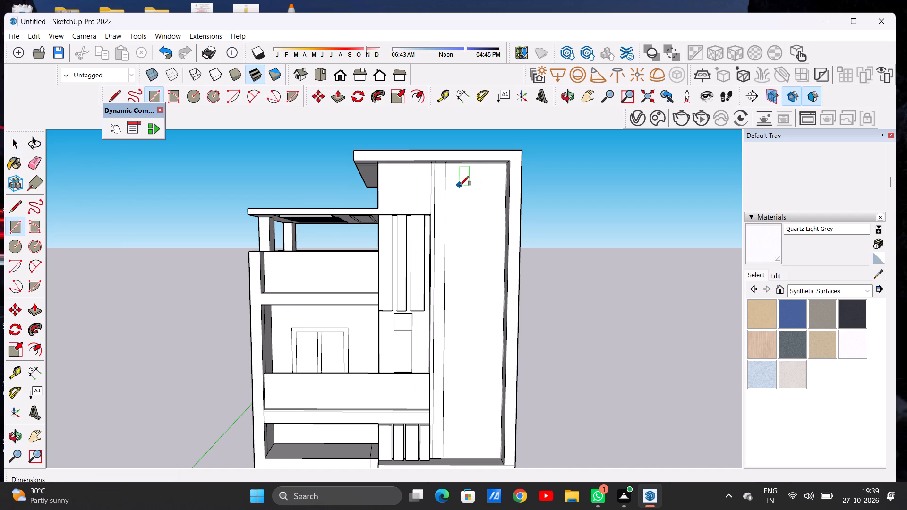
pyautogui.click(455, 217)
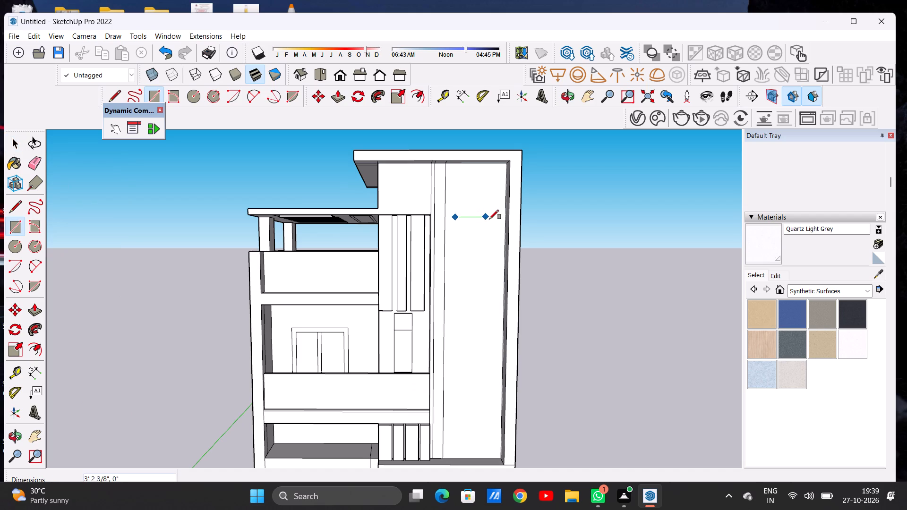
pyautogui.click(498, 216)
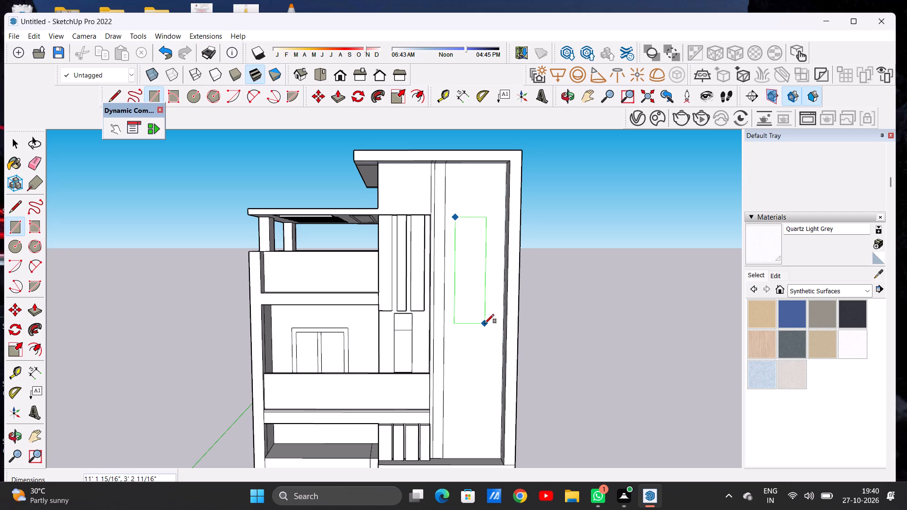
pyautogui.click(485, 323)
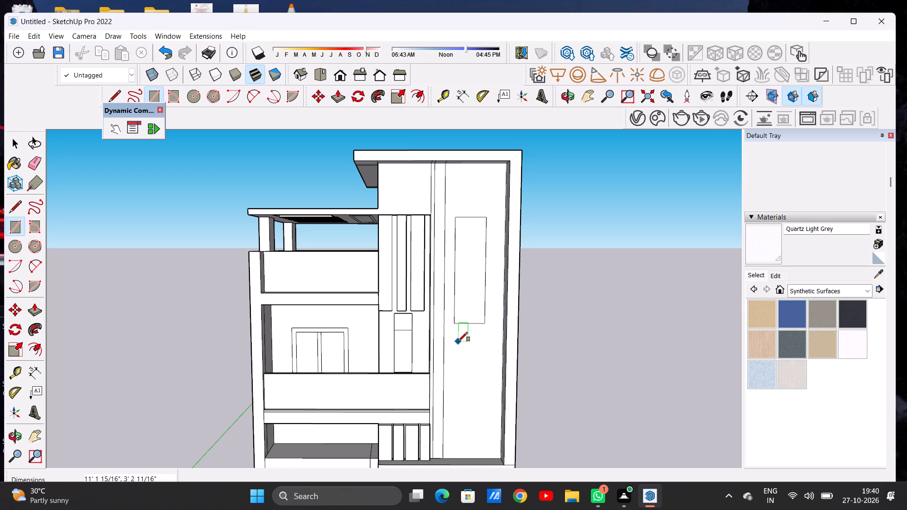
# Copy the tall rectangle on the wall panel straight down by about 13' 4 15/16".
pyautogui.press('space')
pyautogui.doubleClick(472, 306)
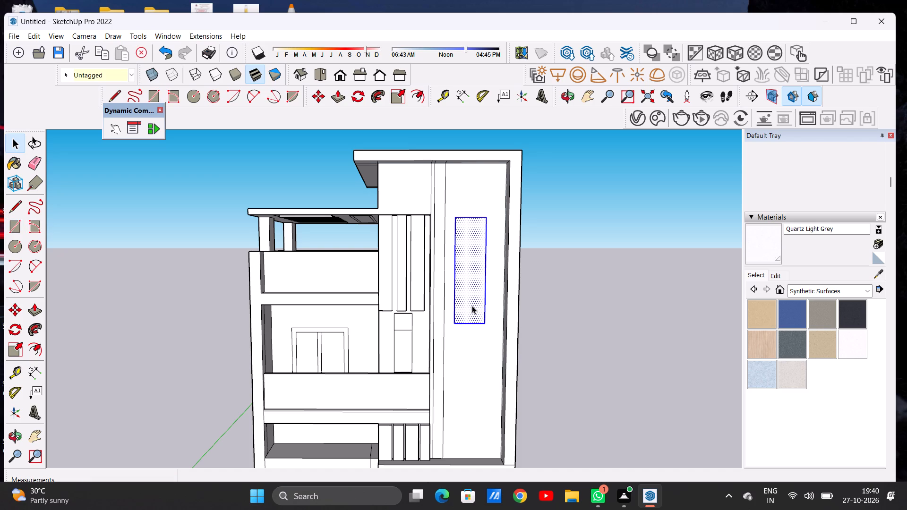
pyautogui.press('m')
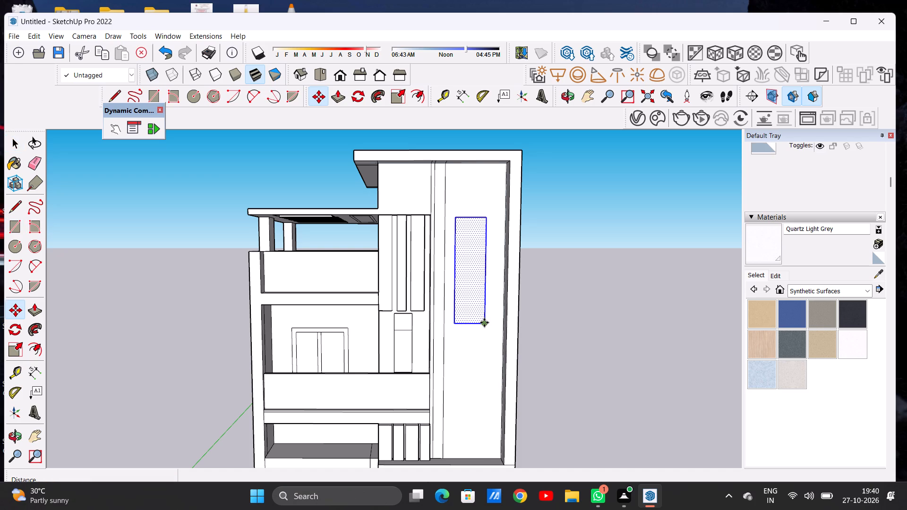
pyautogui.click(484, 323)
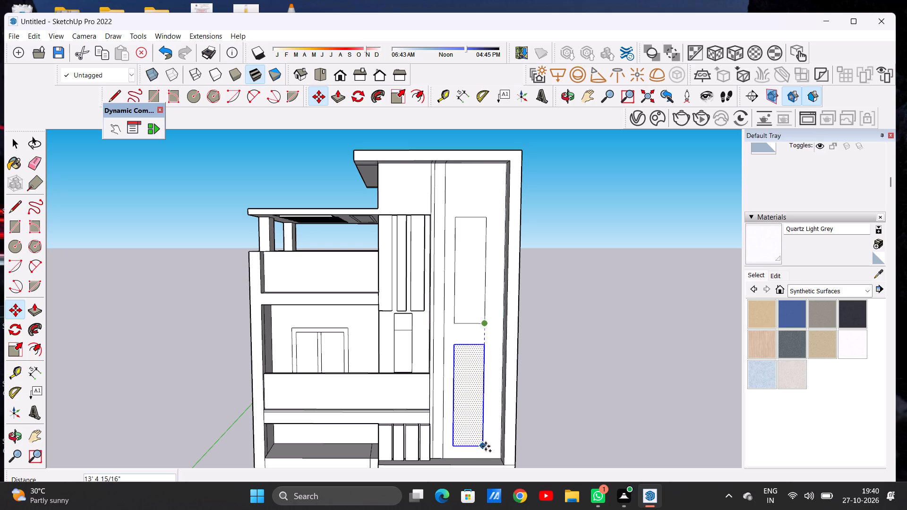
pyautogui.click(486, 446)
pyautogui.press('space')
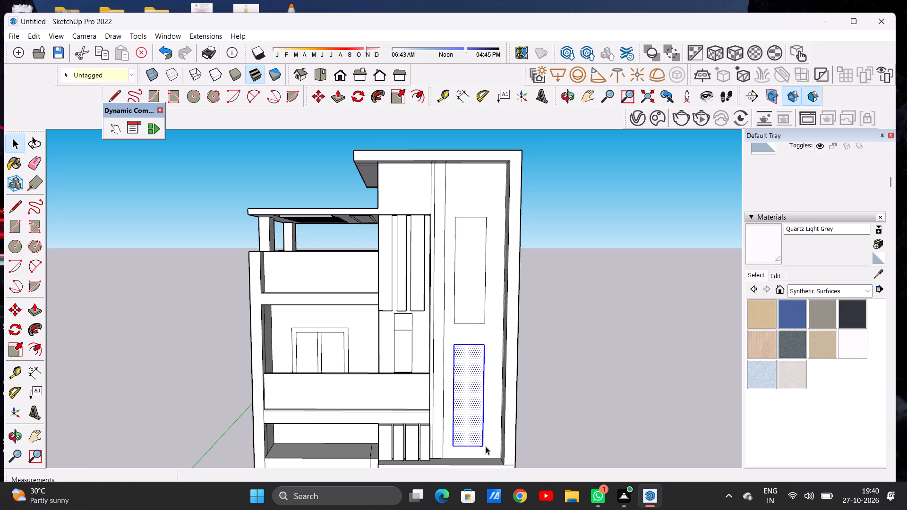
pyautogui.click(599, 401)
# Move the lower rectangle sideways about 2 3/4" toward the outer side of the wall panel.
pyautogui.scroll(-5, 485, 347)
pyautogui.moveTo(476, 366); pyautogui.dragTo(477, 352, button='middle')
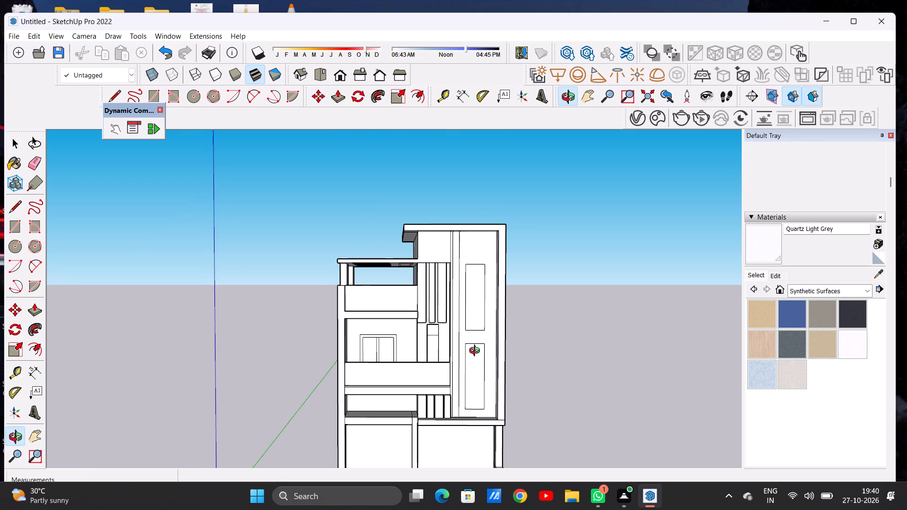
pyautogui.moveTo(477, 352); pyautogui.dragTo(477, 348, button='middle')
pyautogui.scroll(6, 480, 365)
pyautogui.doubleClick(477, 369)
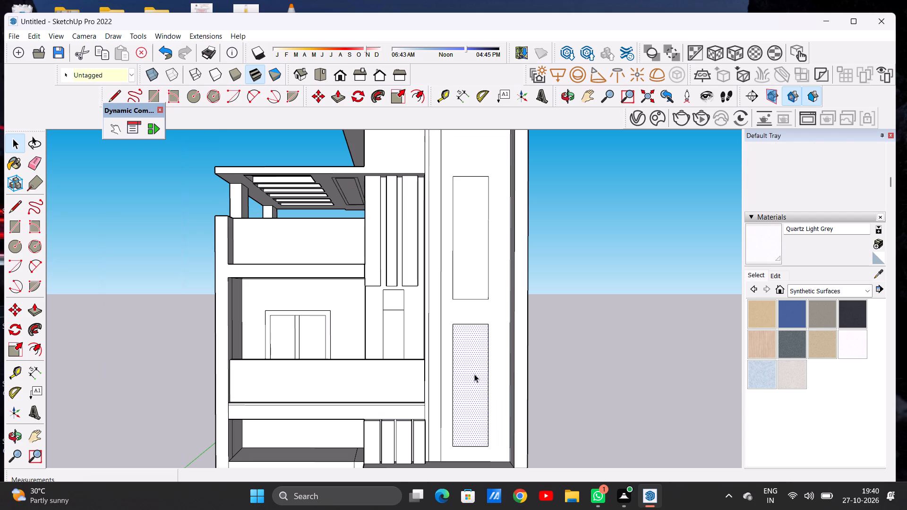
pyautogui.press('m')
pyautogui.click(488, 323)
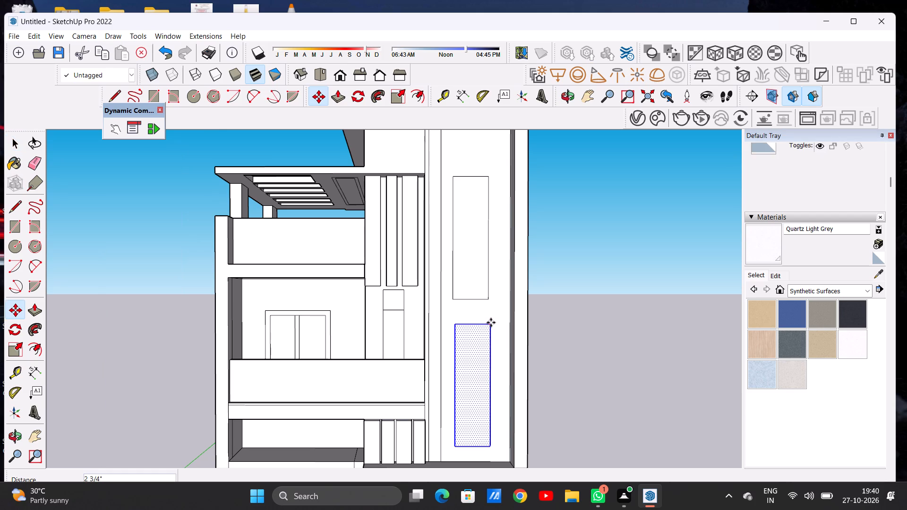
pyautogui.click(491, 323)
pyautogui.press('space')
pyautogui.click(567, 318)
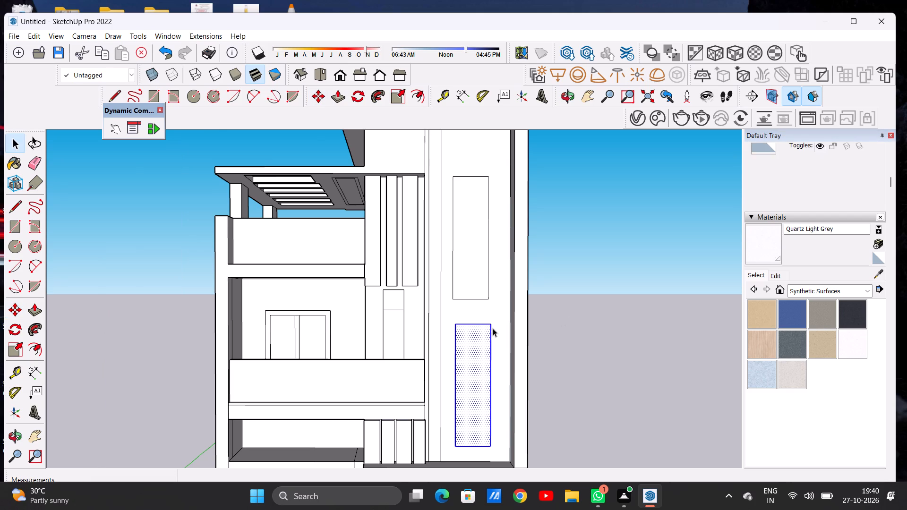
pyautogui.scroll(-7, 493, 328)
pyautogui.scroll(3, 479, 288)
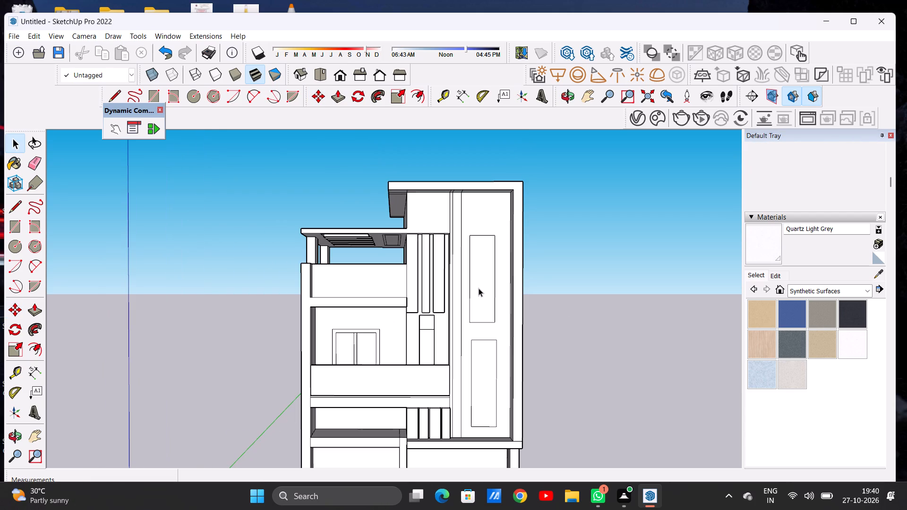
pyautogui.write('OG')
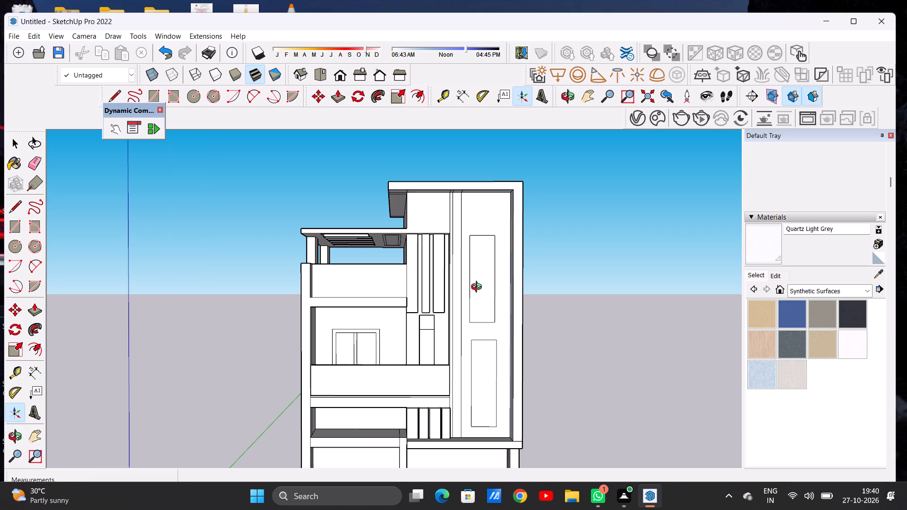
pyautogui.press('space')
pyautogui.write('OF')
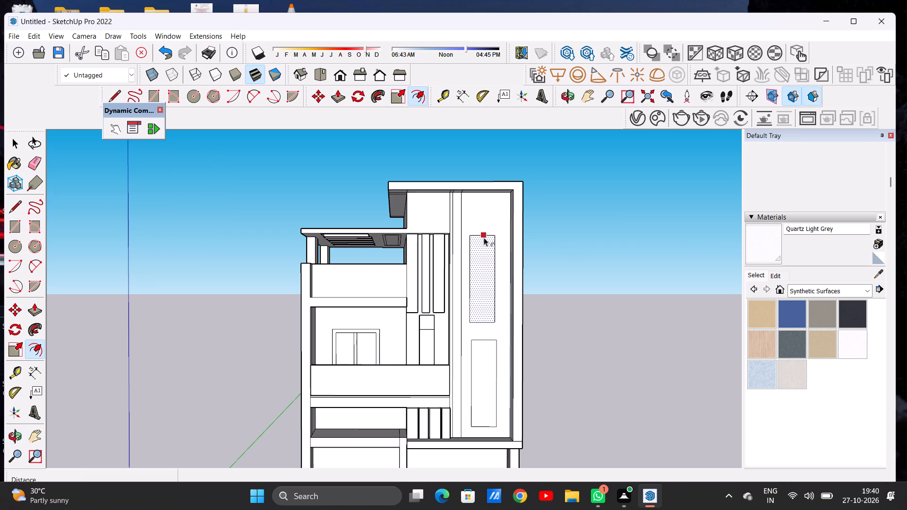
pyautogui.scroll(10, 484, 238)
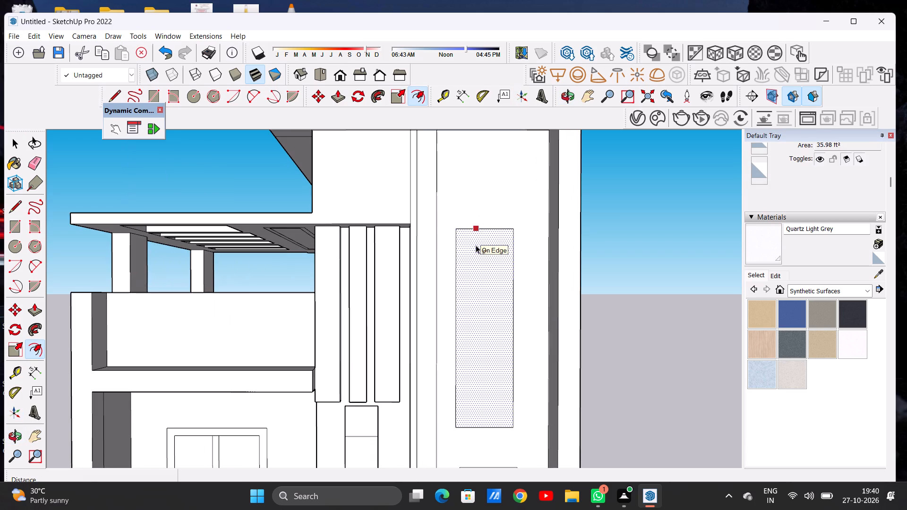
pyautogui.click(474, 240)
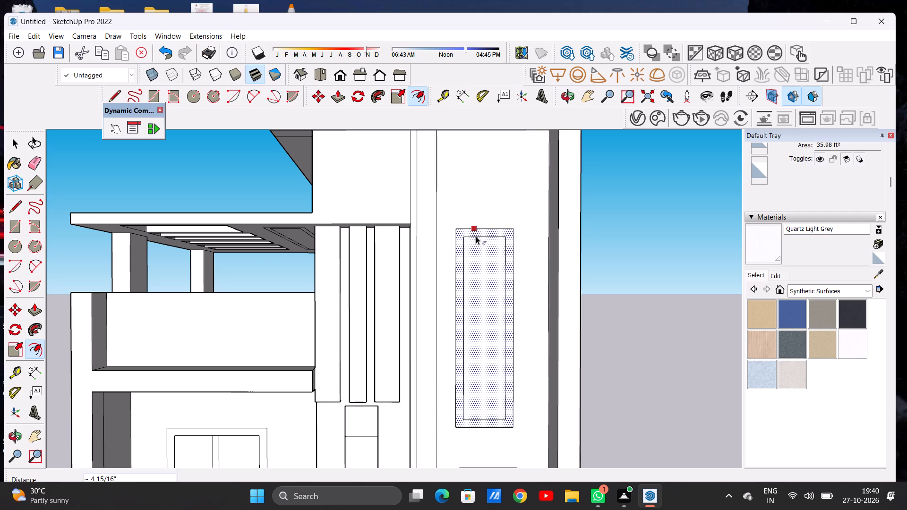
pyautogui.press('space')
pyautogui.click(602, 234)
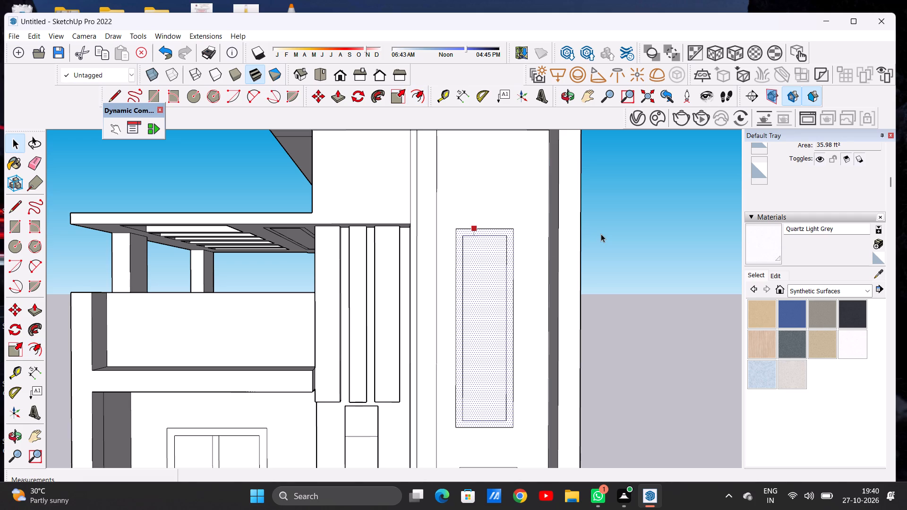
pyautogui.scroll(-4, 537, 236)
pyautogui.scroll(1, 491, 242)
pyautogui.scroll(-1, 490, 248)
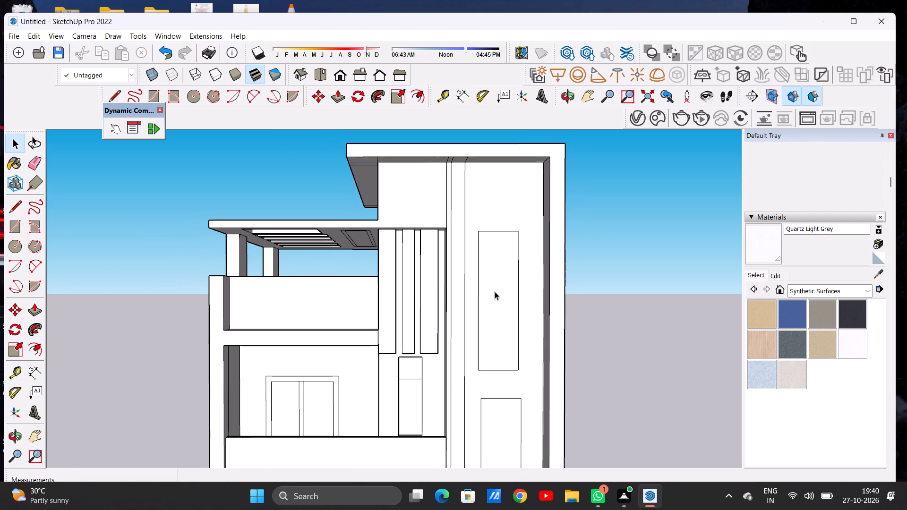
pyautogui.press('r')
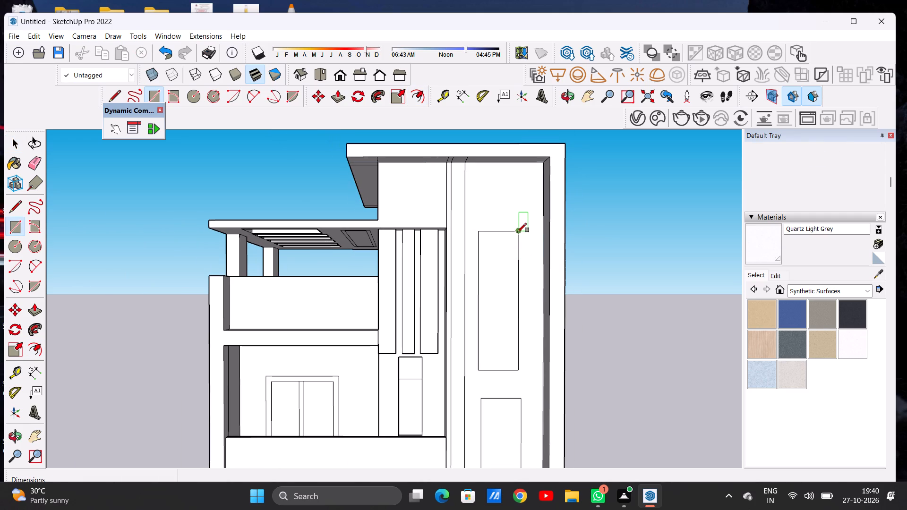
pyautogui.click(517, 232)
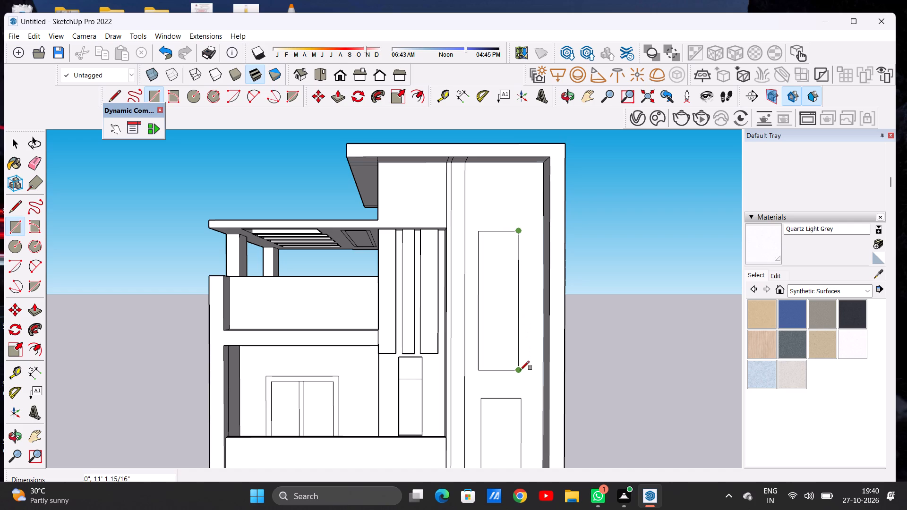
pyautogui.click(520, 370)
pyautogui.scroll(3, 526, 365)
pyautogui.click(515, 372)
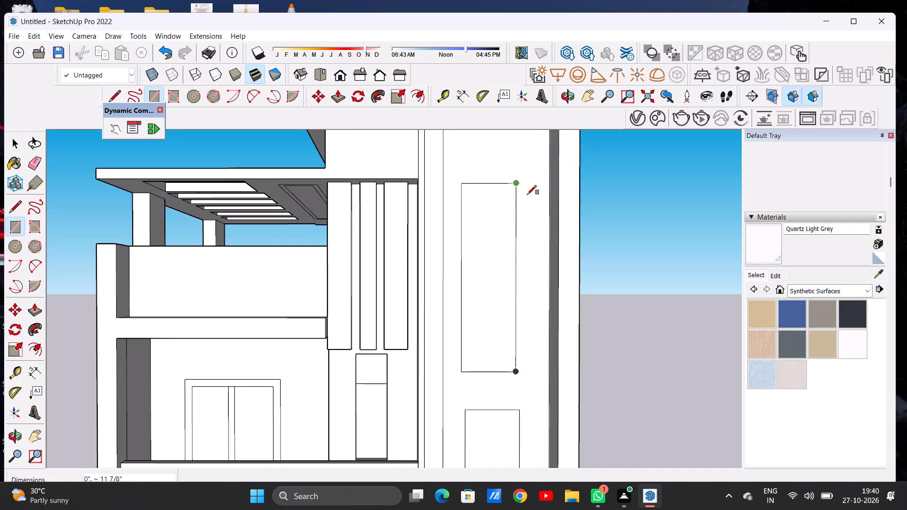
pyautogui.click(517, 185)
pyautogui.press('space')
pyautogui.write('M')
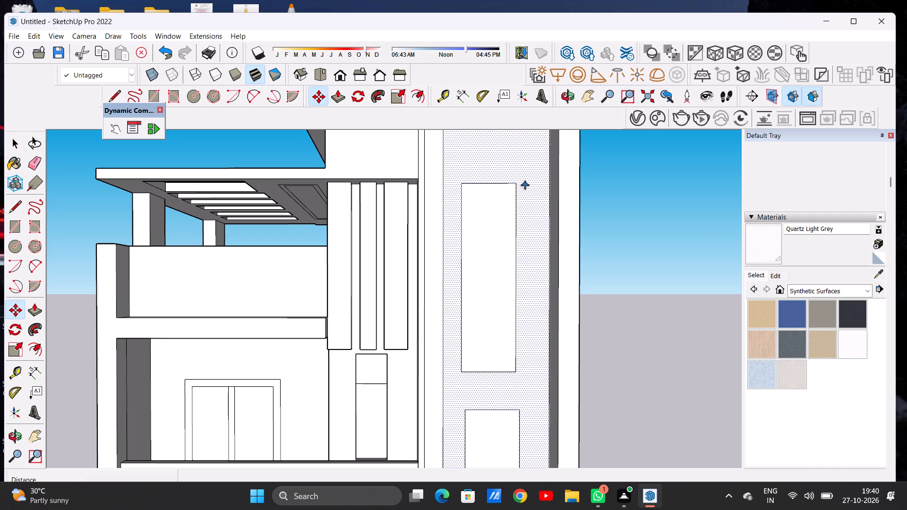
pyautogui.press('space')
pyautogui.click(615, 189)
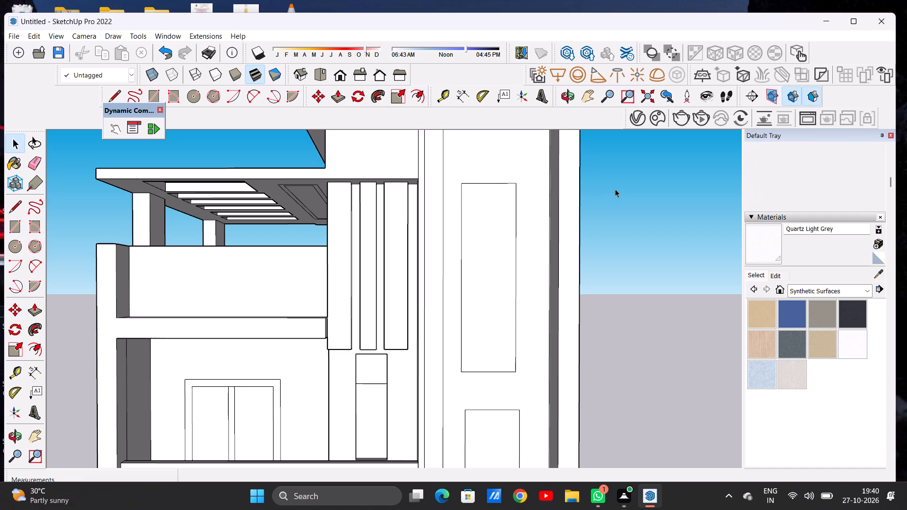
# Draw a strip rectangle about 11 7/8" wide by 11' 1 15/16" tall against the upper rectangle's outer edge.
pyautogui.press('r')
pyautogui.click(517, 184)
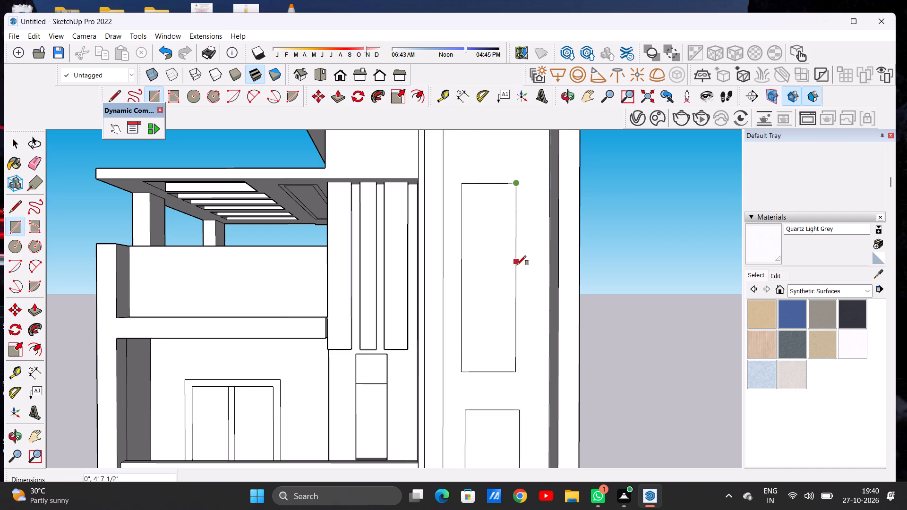
pyautogui.click(516, 371)
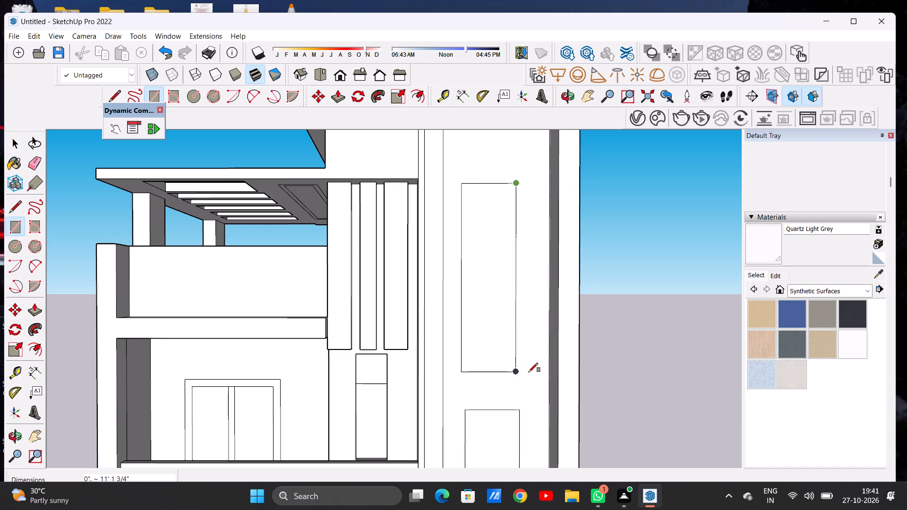
pyautogui.click(532, 372)
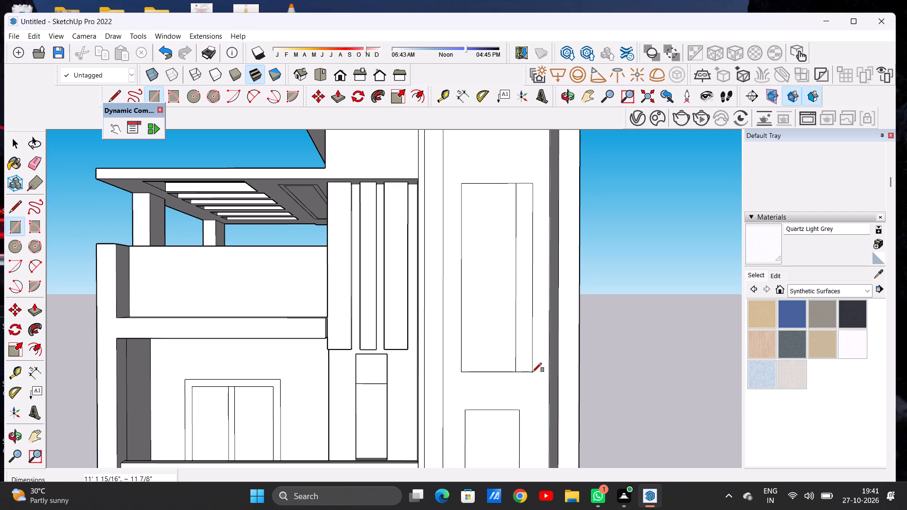
pyautogui.press('space')
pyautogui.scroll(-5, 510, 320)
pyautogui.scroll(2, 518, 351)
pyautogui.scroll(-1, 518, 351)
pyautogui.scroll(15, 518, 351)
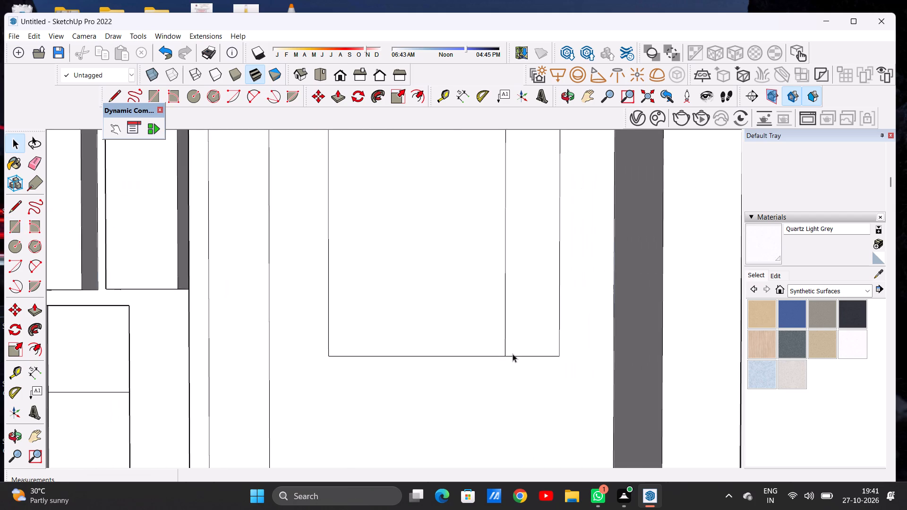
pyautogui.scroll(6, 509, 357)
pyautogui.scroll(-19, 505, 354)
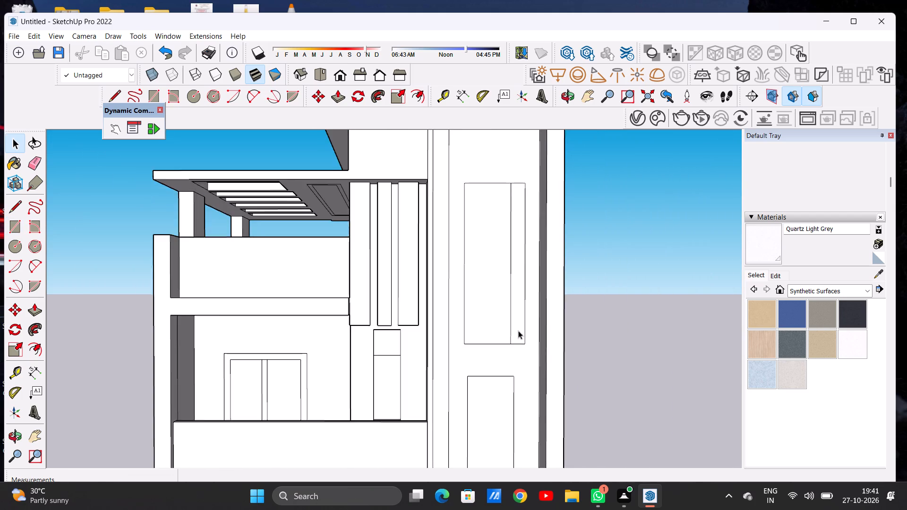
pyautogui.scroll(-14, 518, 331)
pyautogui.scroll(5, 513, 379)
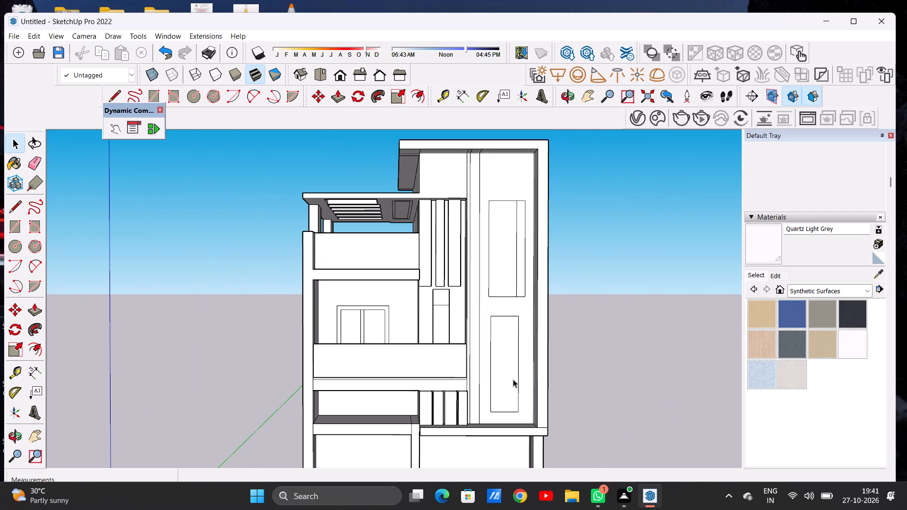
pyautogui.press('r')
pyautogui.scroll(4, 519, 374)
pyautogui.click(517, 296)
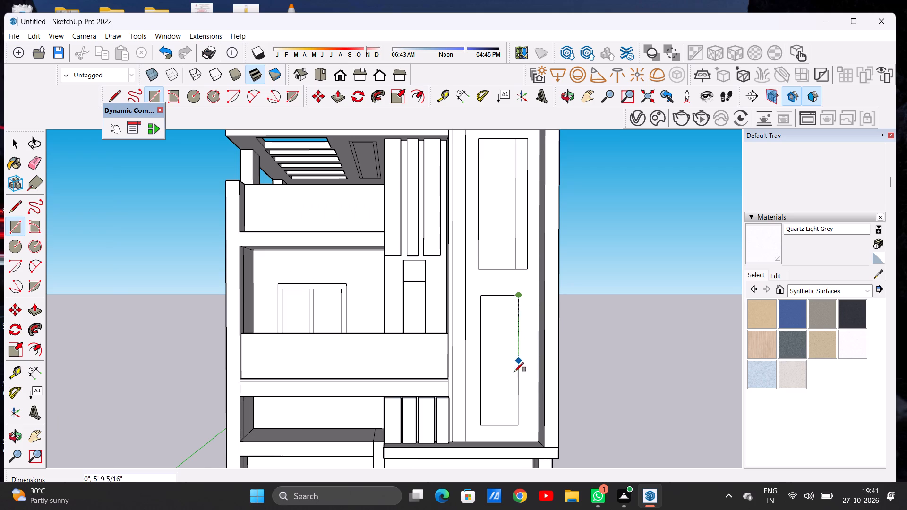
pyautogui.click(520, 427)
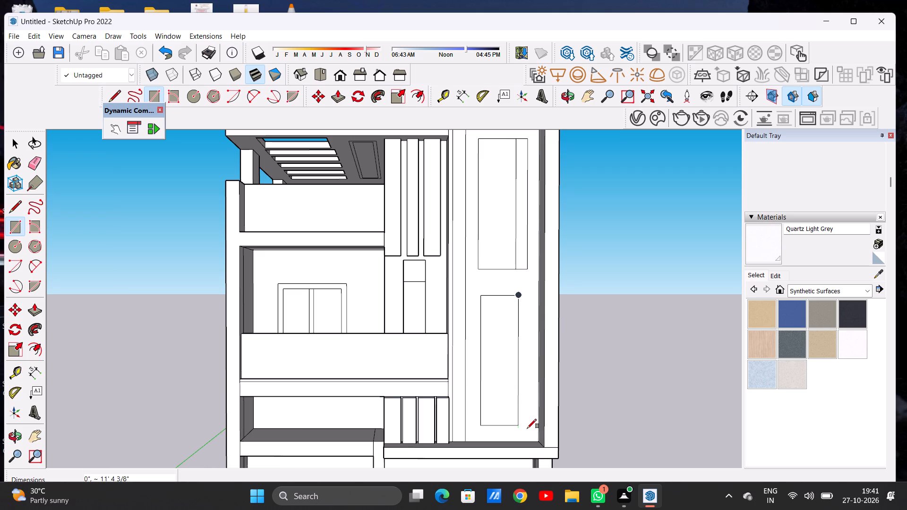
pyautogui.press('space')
# Draw a strip rectangle about 10 5/8" wide by 11' 1 15/16" tall against the lower rectangle's outer edge.
pyautogui.write('R')
pyautogui.click(517, 297)
pyautogui.click(520, 424)
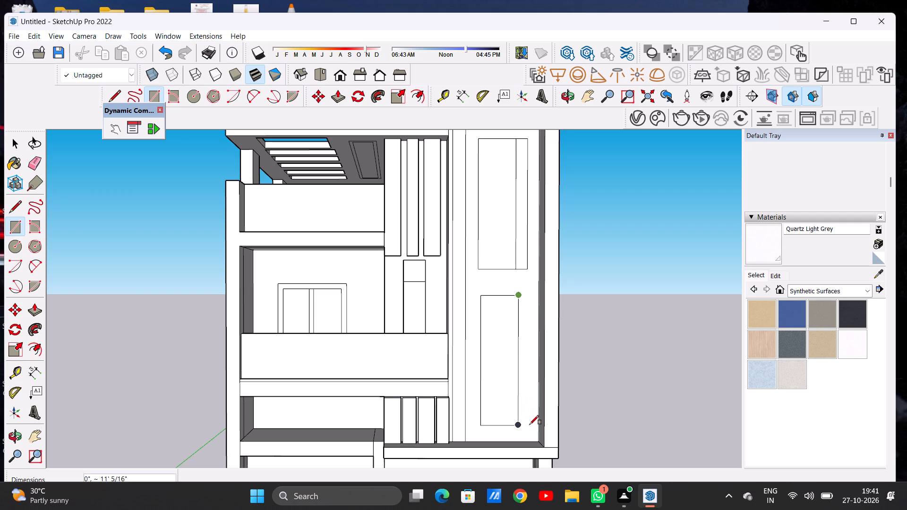
pyautogui.scroll(5, 530, 425)
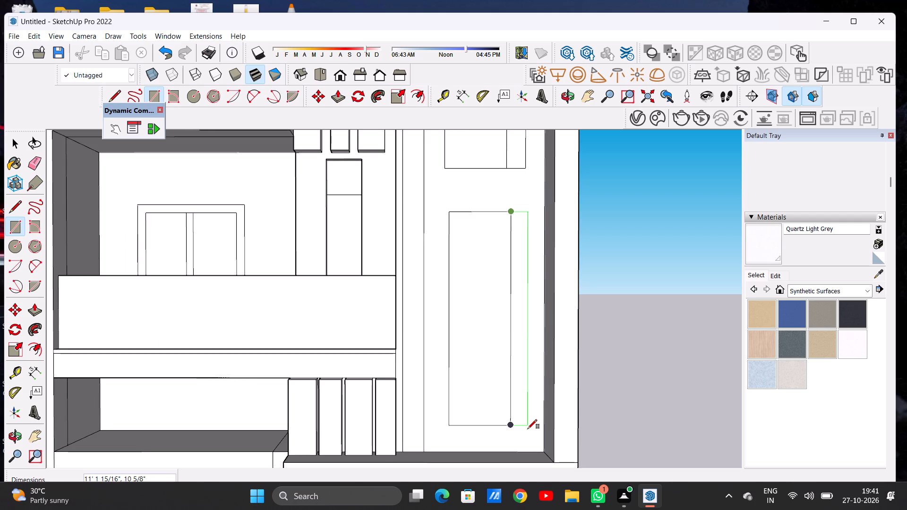
pyautogui.click(528, 429)
pyautogui.press('space')
# Erase the vertical dividing edges inside the lower and upper rectangles so each becomes one wider rectangle.
pyautogui.press('e')
pyautogui.click(510, 388)
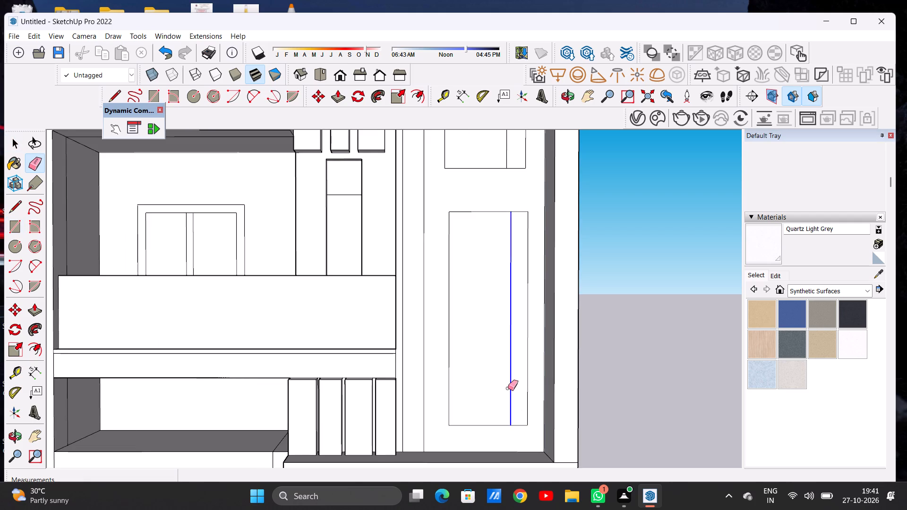
pyautogui.scroll(-8, 506, 396)
pyautogui.scroll(2, 502, 388)
pyautogui.scroll(-4, 502, 388)
pyautogui.scroll(5, 506, 299)
pyautogui.moveTo(507, 286); pyautogui.dragTo(495, 293)
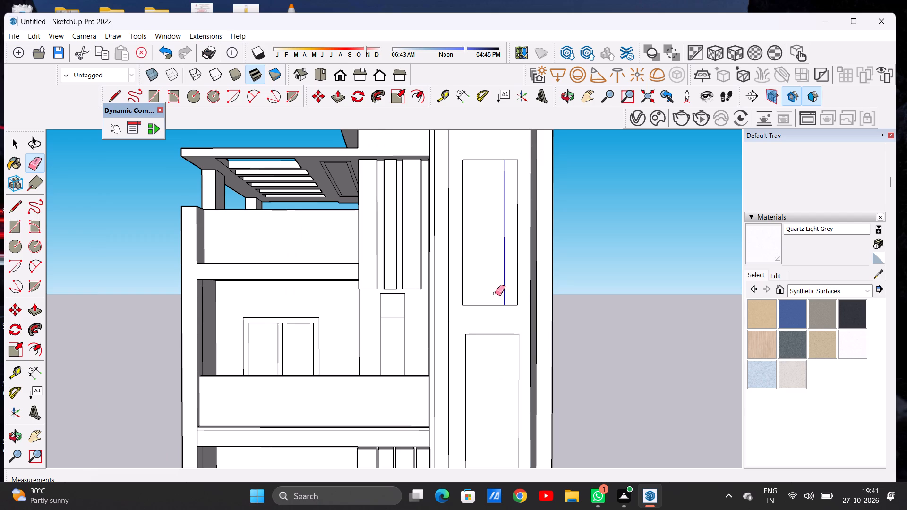
pyautogui.press('space')
pyautogui.scroll(-13, 484, 264)
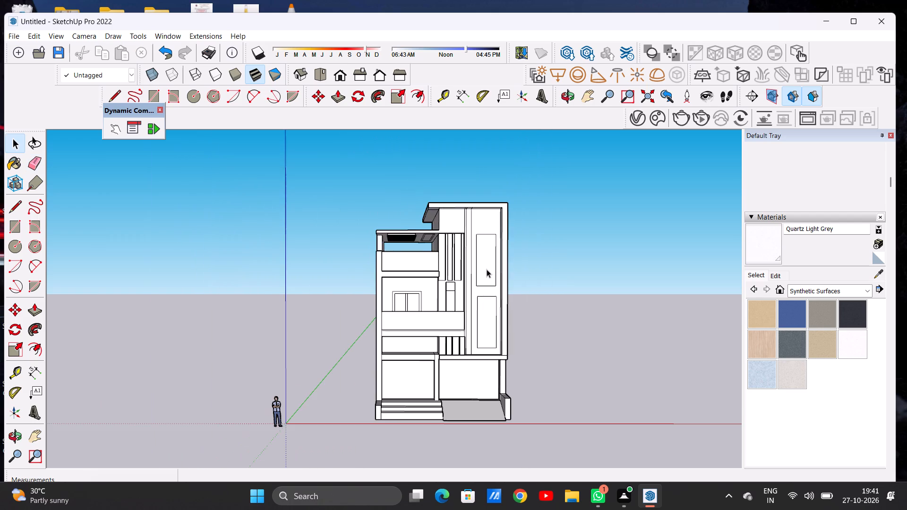
# Offset the outlines of the upper and lower facade panel rectangles inward by about 6 15/16" to form frame borders.
pyautogui.scroll(-1, 486, 256)
pyautogui.scroll(5, 486, 255)
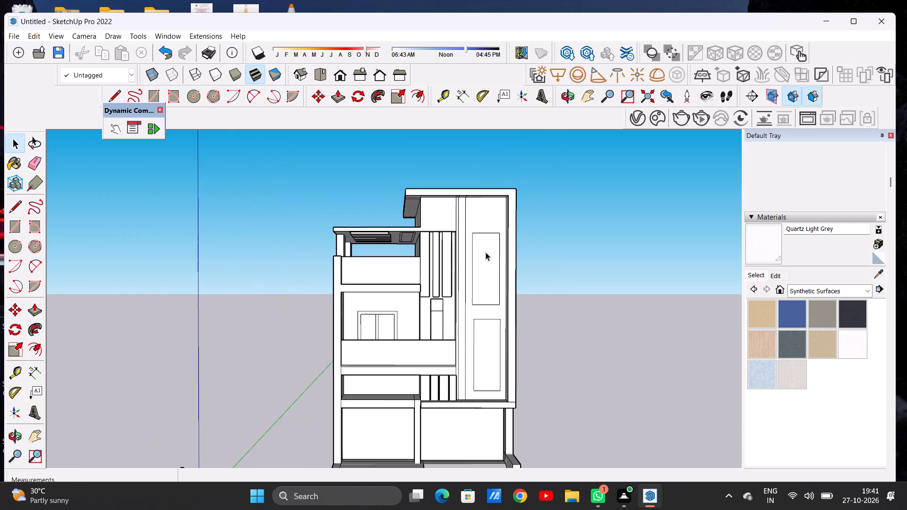
pyautogui.write('OF')
pyautogui.scroll(2, 486, 252)
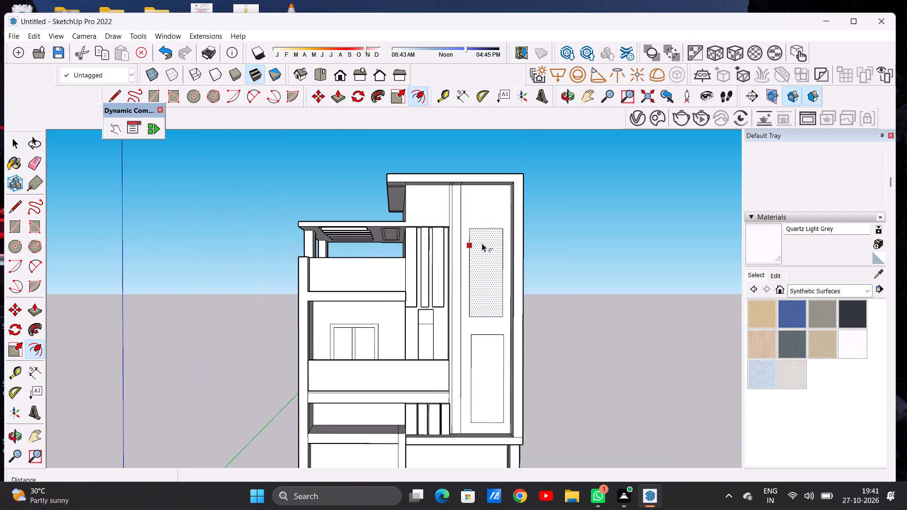
pyautogui.click(481, 235)
pyautogui.scroll(5, 481, 237)
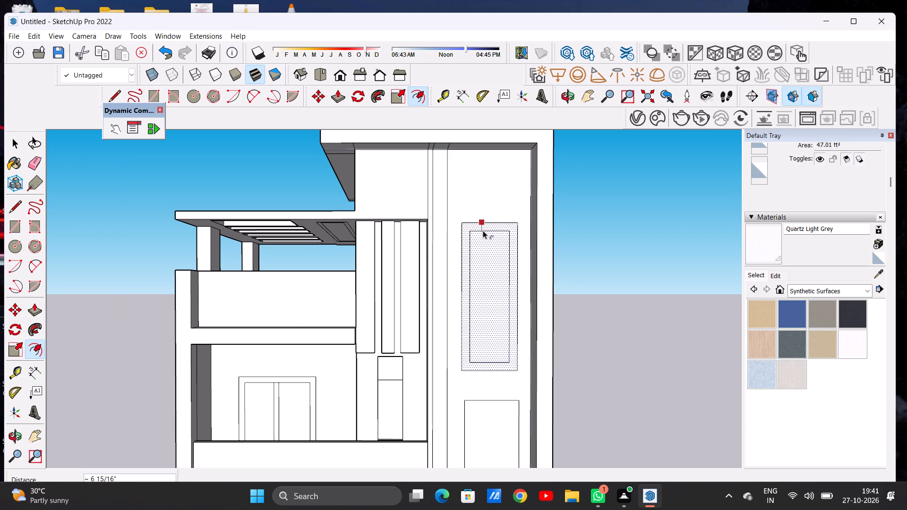
pyautogui.click(483, 230)
pyautogui.scroll(-7, 481, 210)
pyautogui.scroll(2, 498, 359)
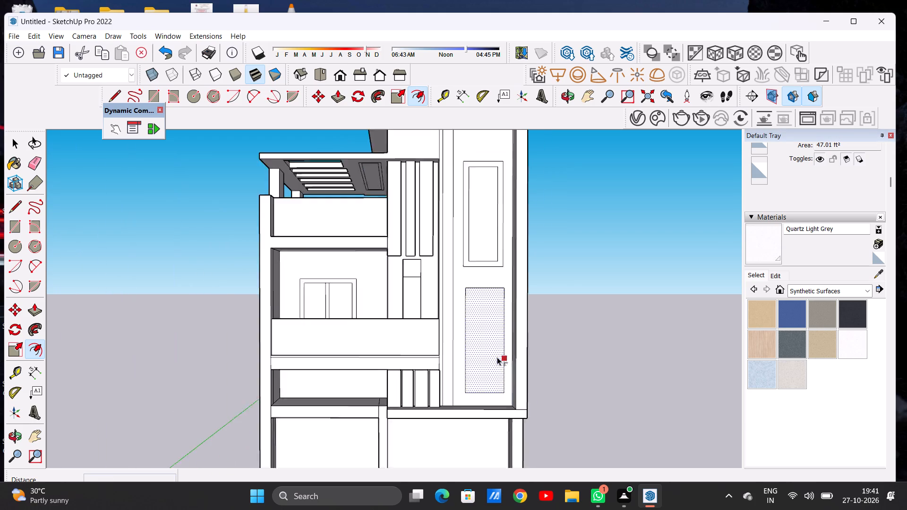
pyautogui.scroll(3, 497, 357)
pyautogui.doubleClick(490, 346)
pyautogui.press('space')
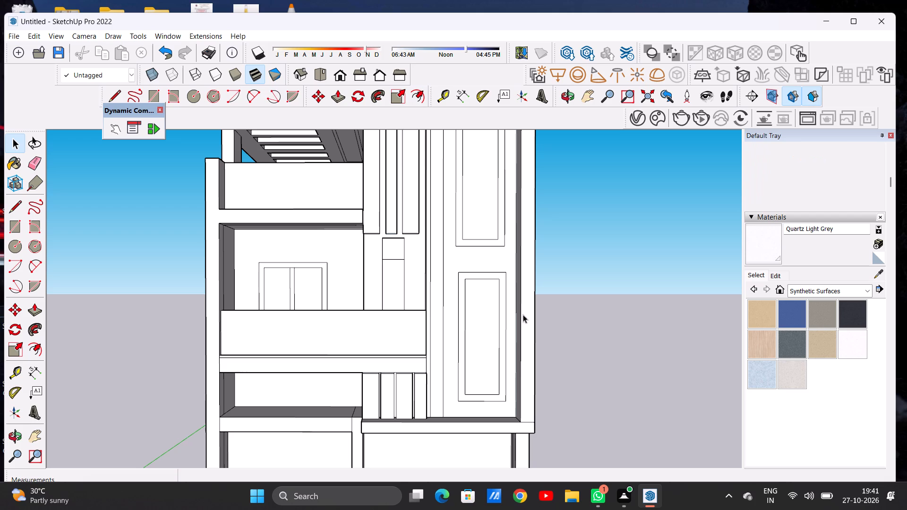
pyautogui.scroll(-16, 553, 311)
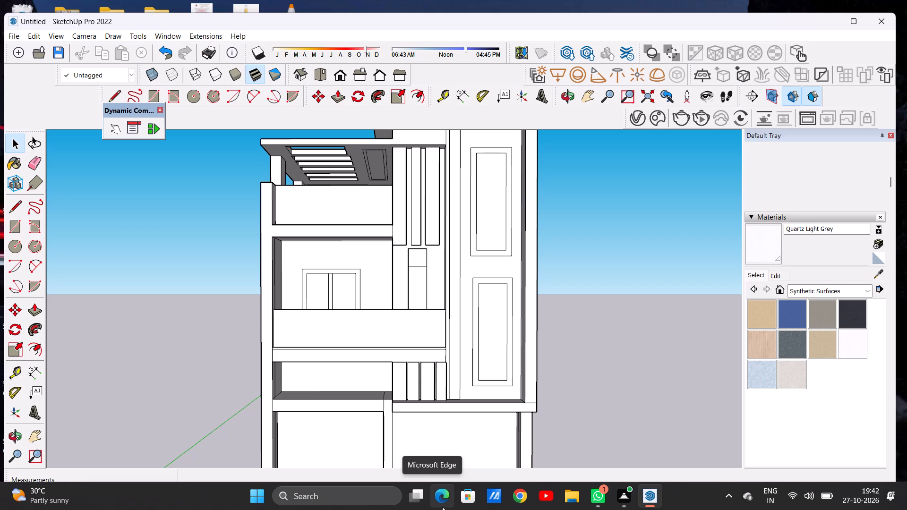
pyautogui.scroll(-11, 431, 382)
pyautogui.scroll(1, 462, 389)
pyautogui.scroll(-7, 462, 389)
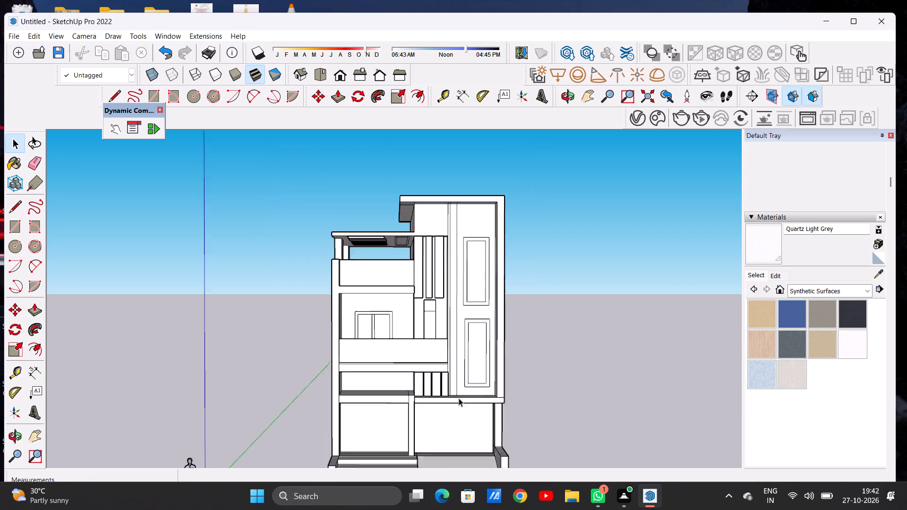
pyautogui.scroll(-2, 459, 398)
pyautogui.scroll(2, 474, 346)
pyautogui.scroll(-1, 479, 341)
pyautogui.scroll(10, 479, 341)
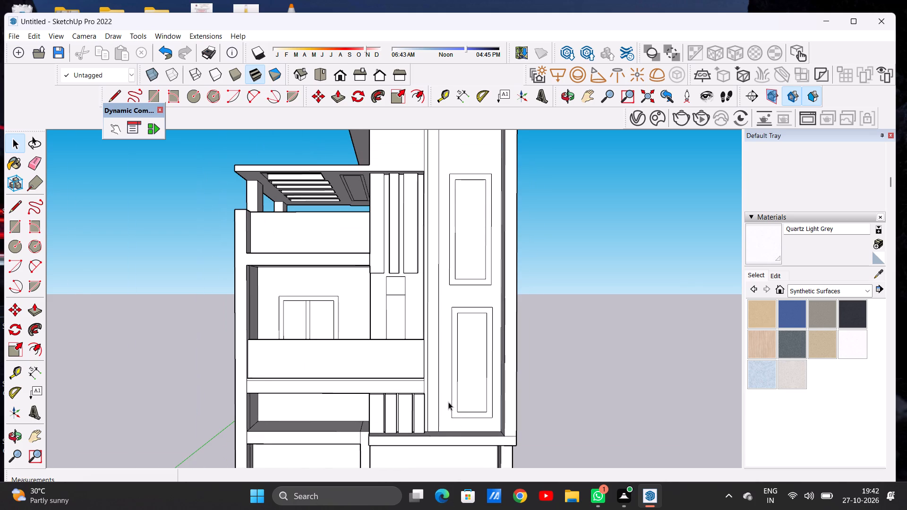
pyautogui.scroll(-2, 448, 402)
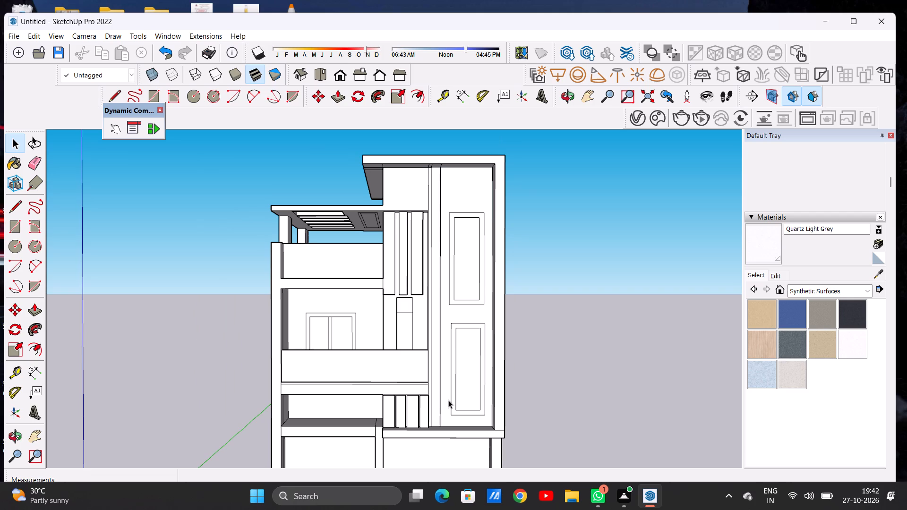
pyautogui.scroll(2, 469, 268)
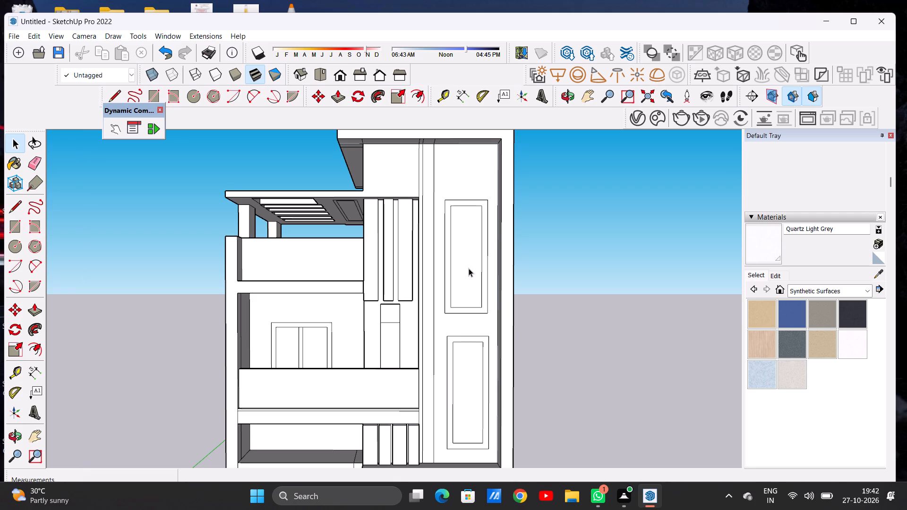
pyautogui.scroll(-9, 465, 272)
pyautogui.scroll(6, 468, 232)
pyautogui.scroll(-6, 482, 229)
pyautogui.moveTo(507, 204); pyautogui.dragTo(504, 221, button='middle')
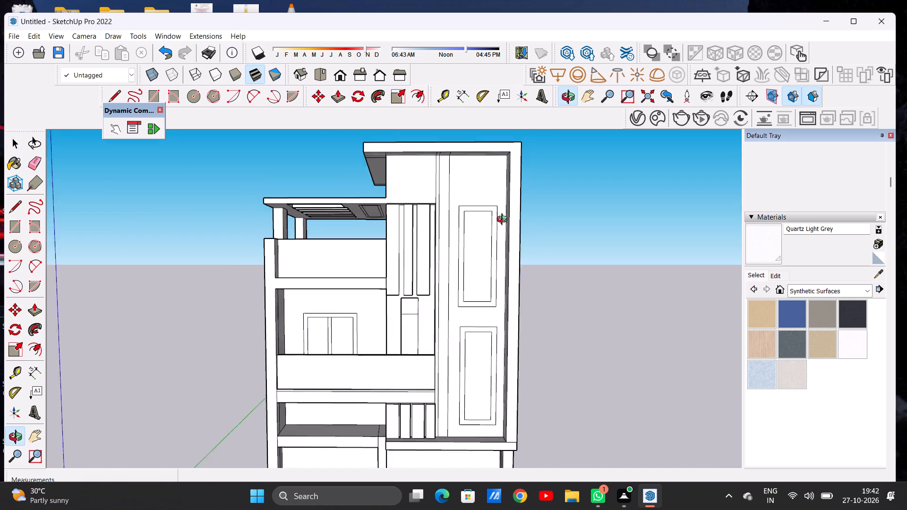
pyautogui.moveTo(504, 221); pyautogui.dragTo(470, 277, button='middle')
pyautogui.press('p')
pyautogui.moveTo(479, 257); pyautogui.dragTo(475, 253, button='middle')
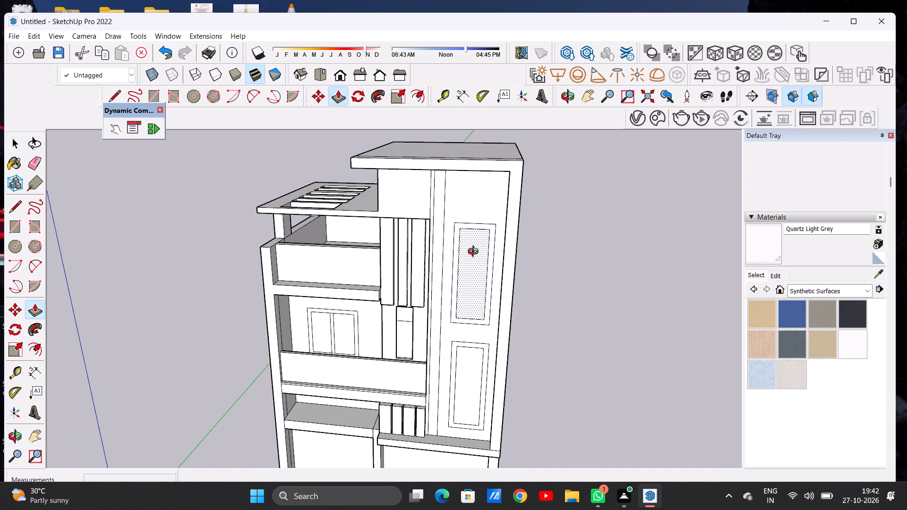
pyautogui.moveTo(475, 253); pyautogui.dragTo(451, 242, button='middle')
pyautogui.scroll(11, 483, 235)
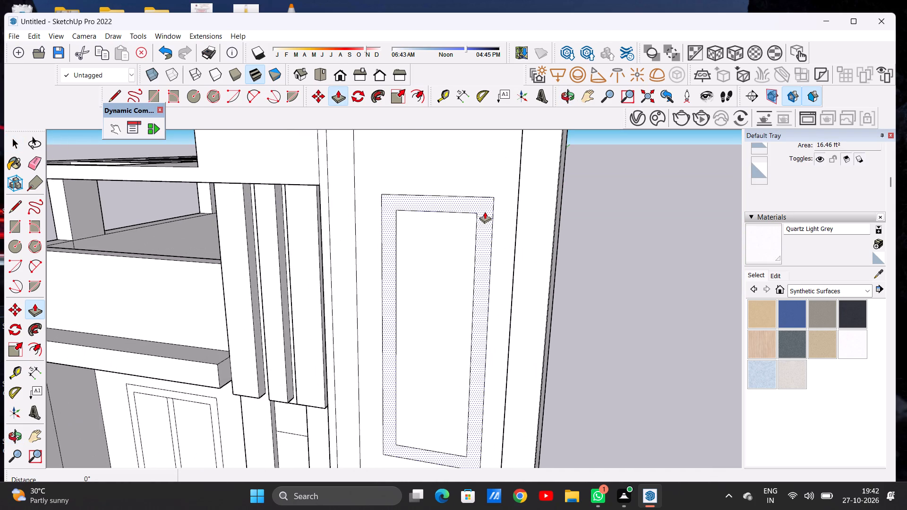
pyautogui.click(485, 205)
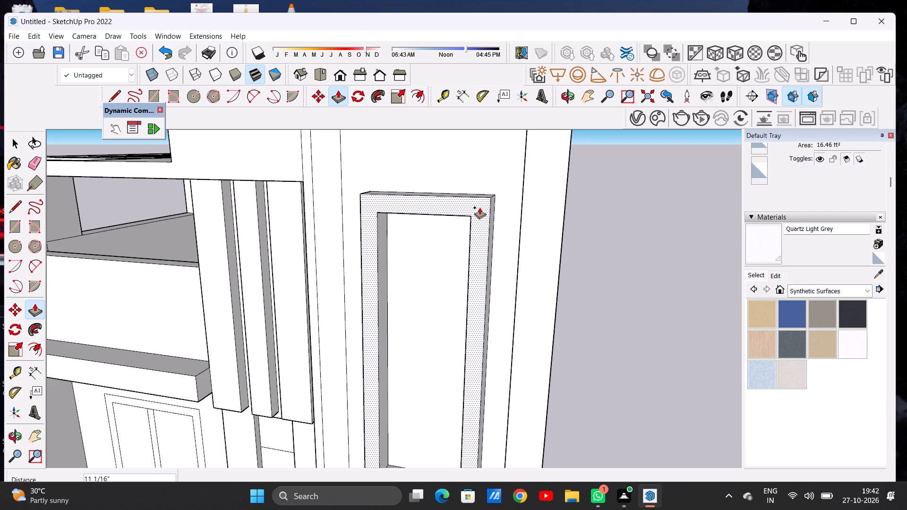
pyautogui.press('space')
# Draw two closely spaced horizontal lines about 3' 5/8" long across the upper part of the upper inner rectangle, forming a thin bar.
pyautogui.scroll(-3, 491, 195)
pyautogui.scroll(1, 492, 193)
pyautogui.scroll(-4, 492, 193)
pyautogui.moveTo(442, 237); pyautogui.dragTo(490, 230, button='middle')
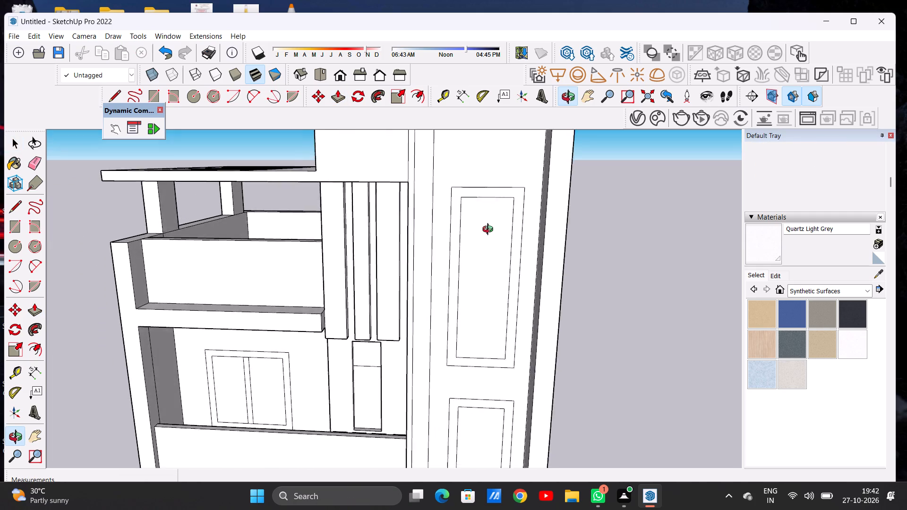
pyautogui.moveTo(490, 230); pyautogui.dragTo(503, 200, button='middle')
pyautogui.scroll(-5, 470, 251)
pyautogui.moveTo(486, 256); pyautogui.dragTo(485, 249, button='middle')
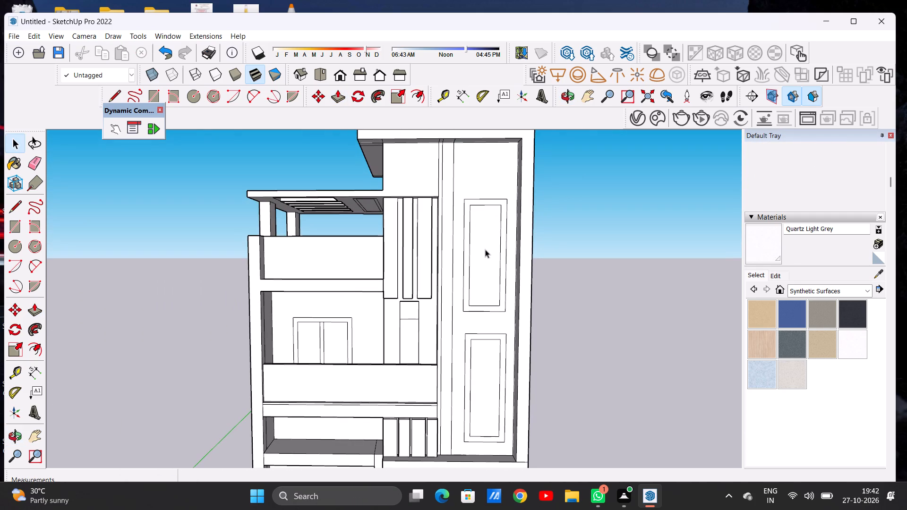
pyautogui.press('l')
pyautogui.scroll(3, 487, 223)
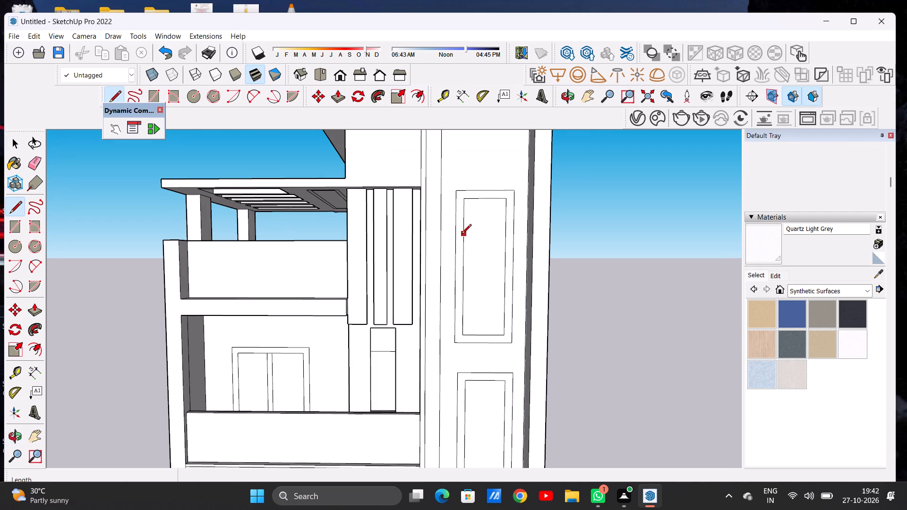
pyautogui.click(462, 235)
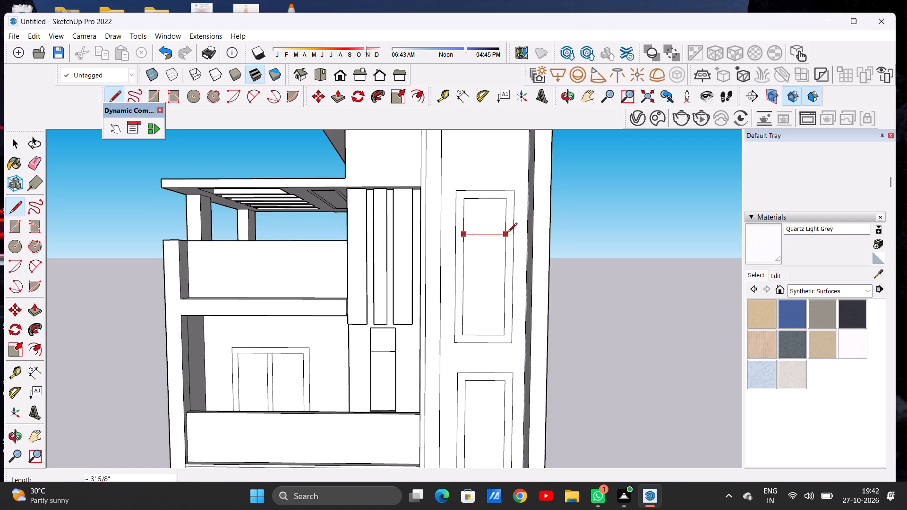
pyautogui.click(507, 233)
pyautogui.scroll(6, 503, 246)
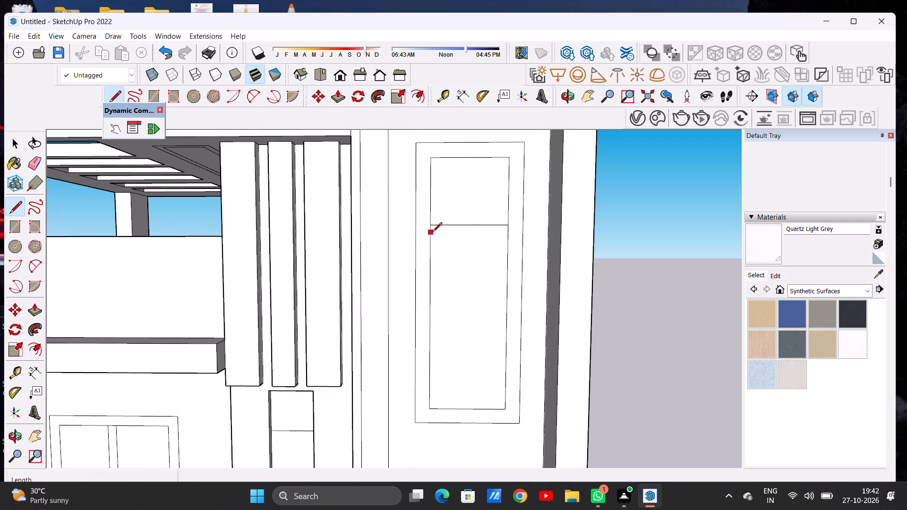
pyautogui.click(433, 232)
pyautogui.click(505, 234)
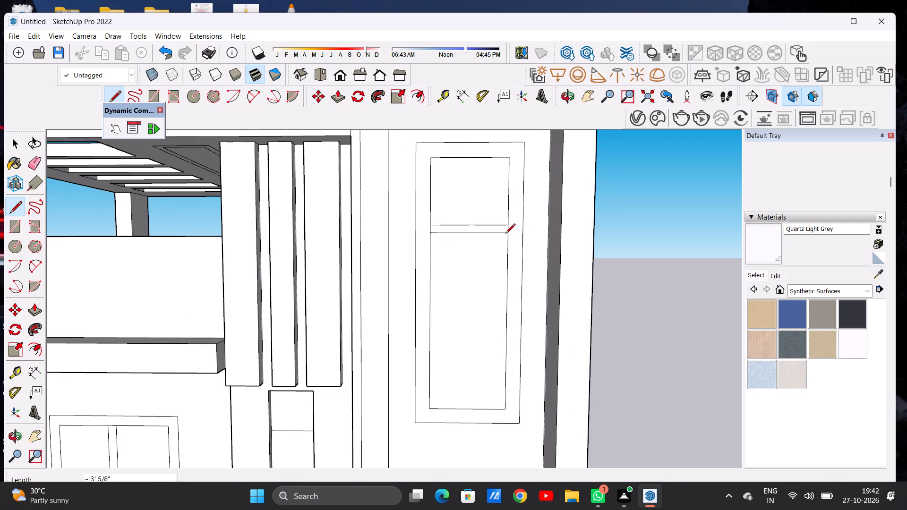
# Copy the thin bar downward twice within the upper inner rectangle, first about 2' 2 1/2" and then about 2' 5 3/8" further.
pyautogui.press('space')
pyautogui.doubleClick(503, 226)
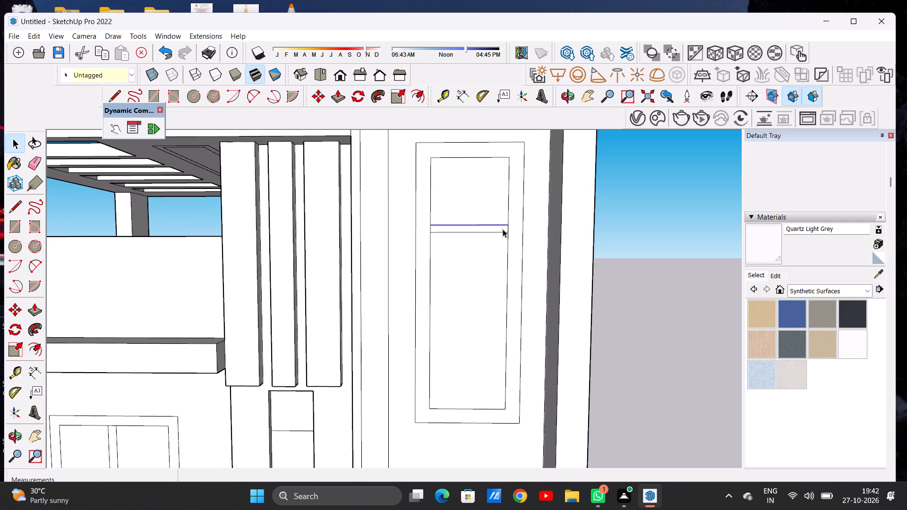
pyautogui.click(657, 218)
pyautogui.scroll(4, 495, 229)
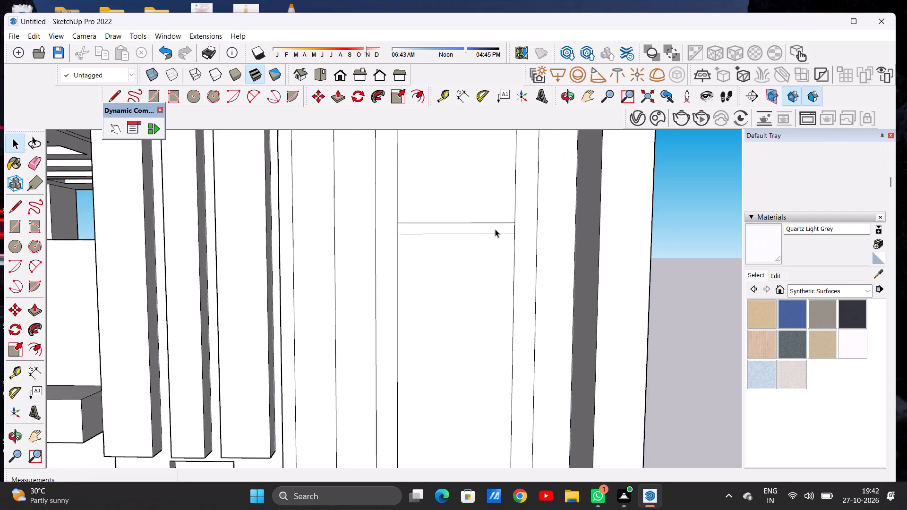
pyautogui.scroll(1, 495, 229)
pyautogui.doubleClick(496, 229)
pyautogui.press('m')
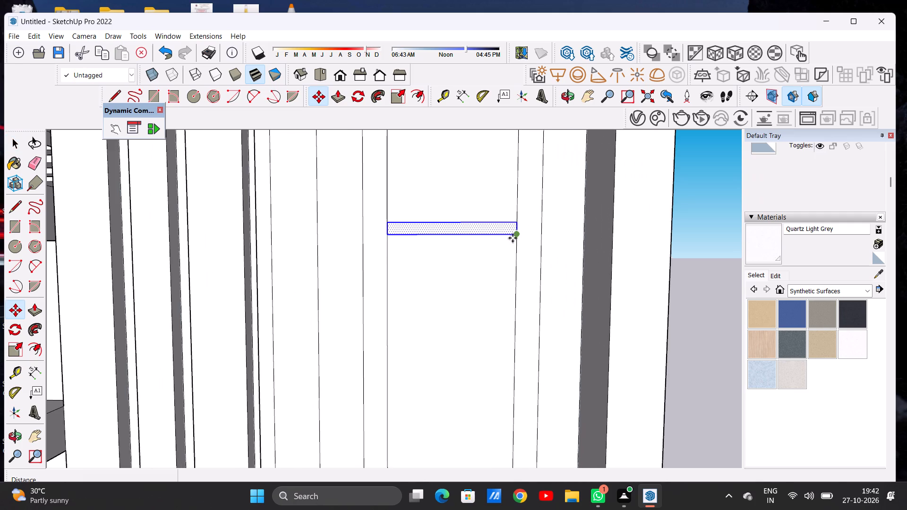
pyautogui.click(513, 235)
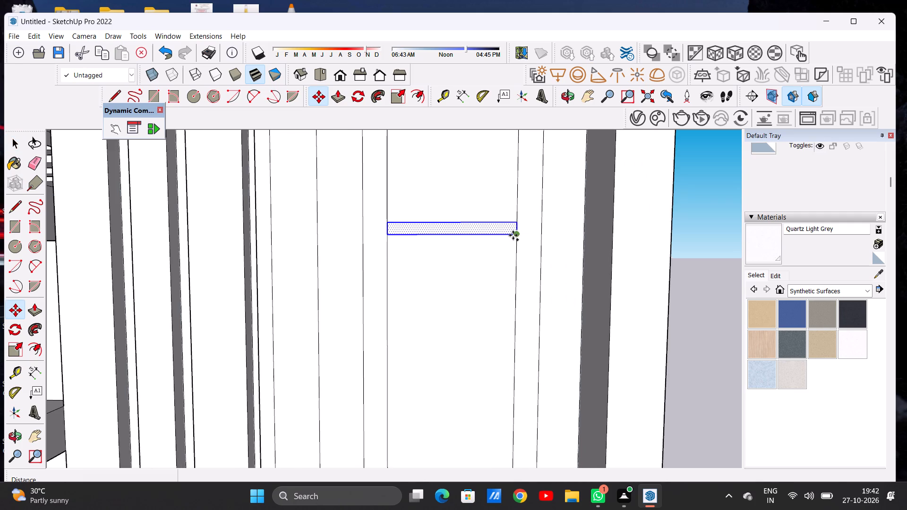
pyautogui.scroll(-12, 513, 231)
pyautogui.scroll(2, 511, 261)
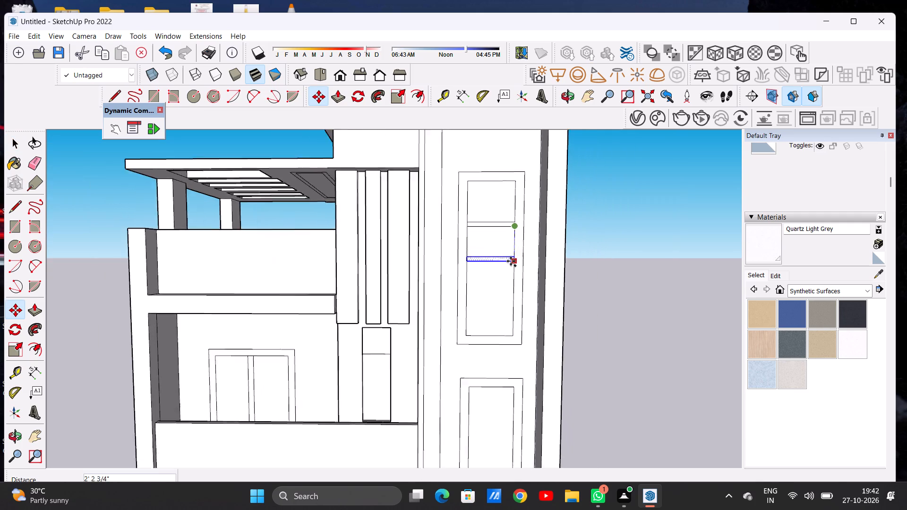
pyautogui.scroll(2, 511, 261)
pyautogui.click(512, 261)
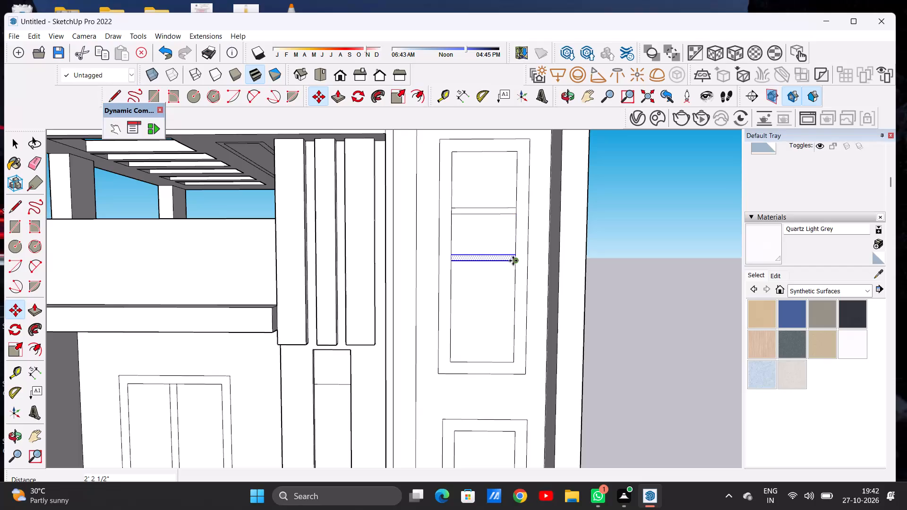
pyautogui.click(513, 261)
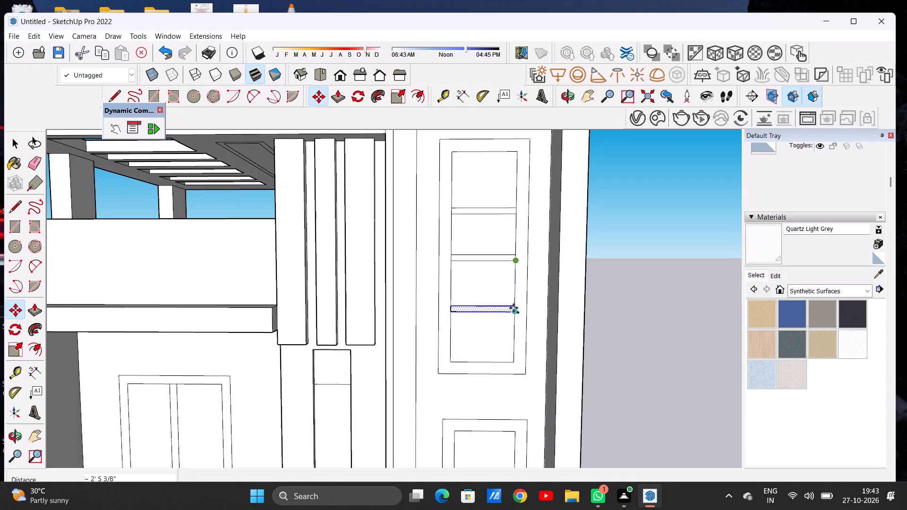
pyautogui.click(513, 315)
pyautogui.press('space')
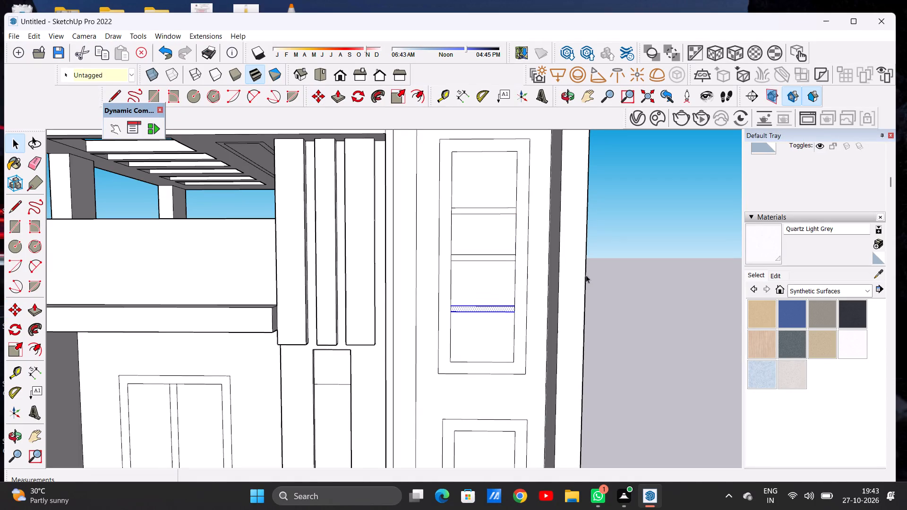
pyautogui.click(634, 258)
# Push/Pull the border frame around the upper rectangle outward from the facade panel by about 5 3/16".
pyautogui.scroll(-6, 498, 250)
pyautogui.moveTo(497, 246); pyautogui.dragTo(486, 279, button='middle')
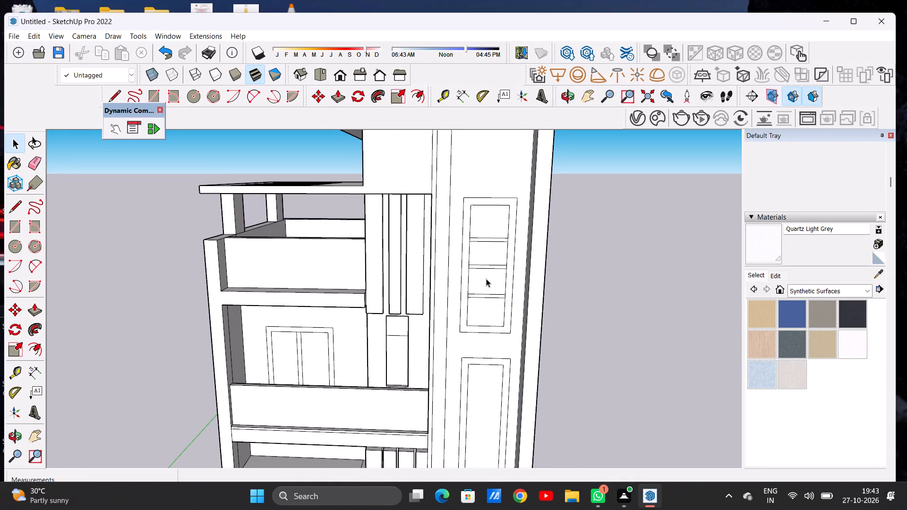
pyautogui.press('p')
pyautogui.scroll(14, 503, 217)
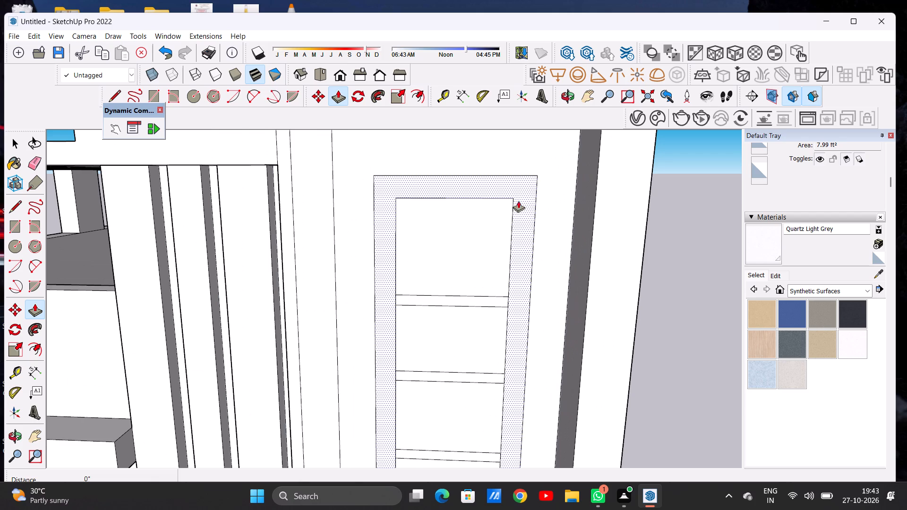
pyautogui.click(521, 199)
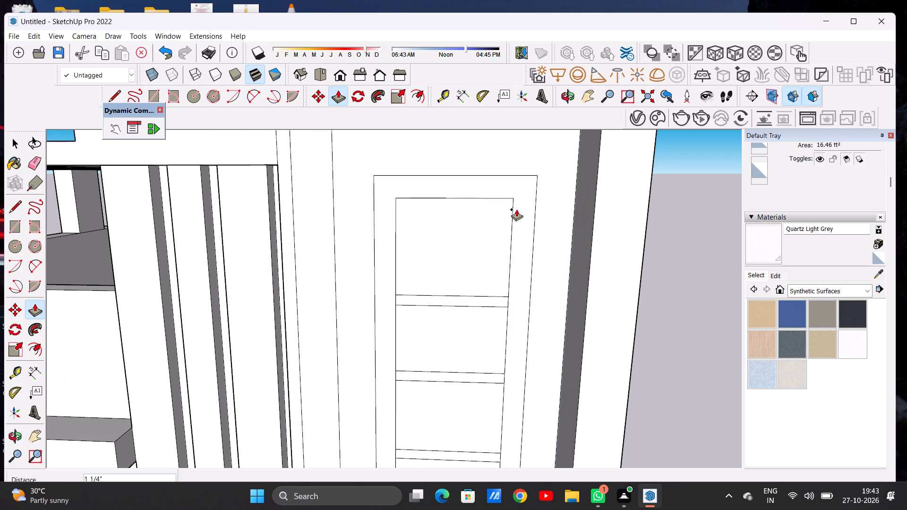
pyautogui.moveTo(510, 215); pyautogui.dragTo(378, 228, button='middle')
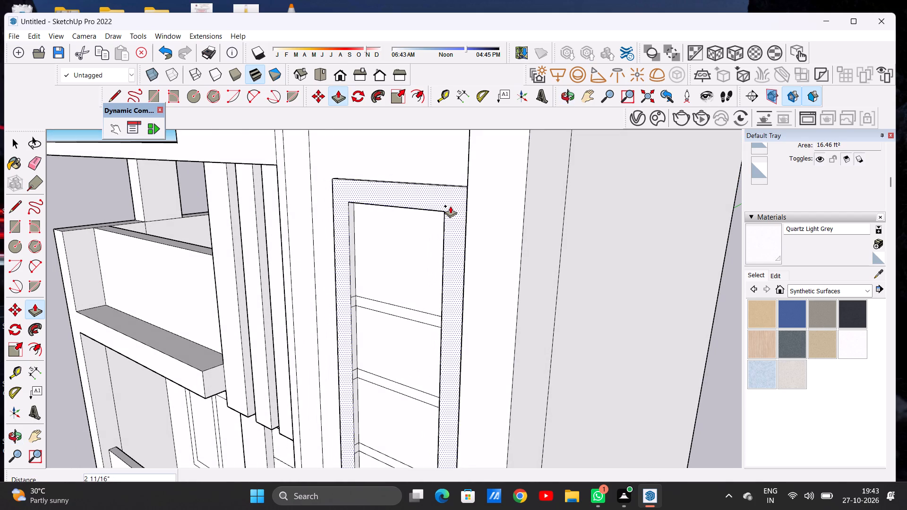
pyautogui.click(445, 211)
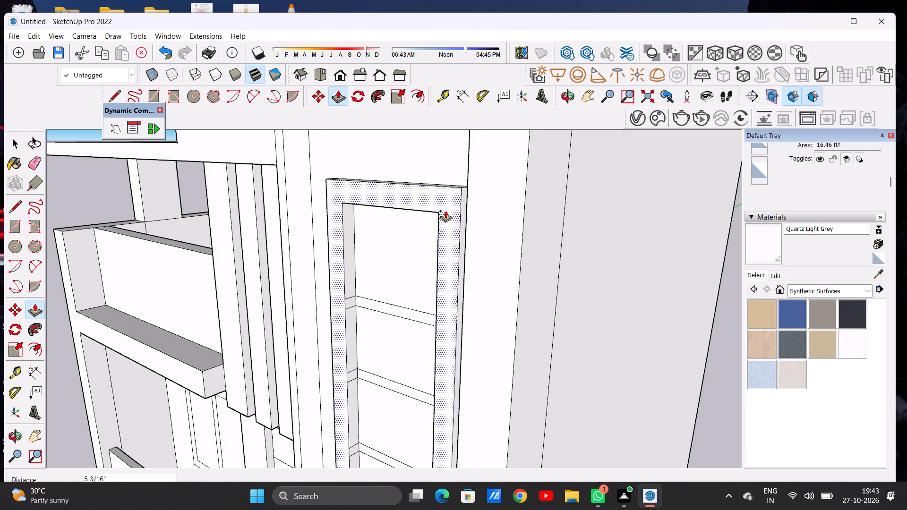
pyautogui.press('space')
pyautogui.scroll(-3, 450, 221)
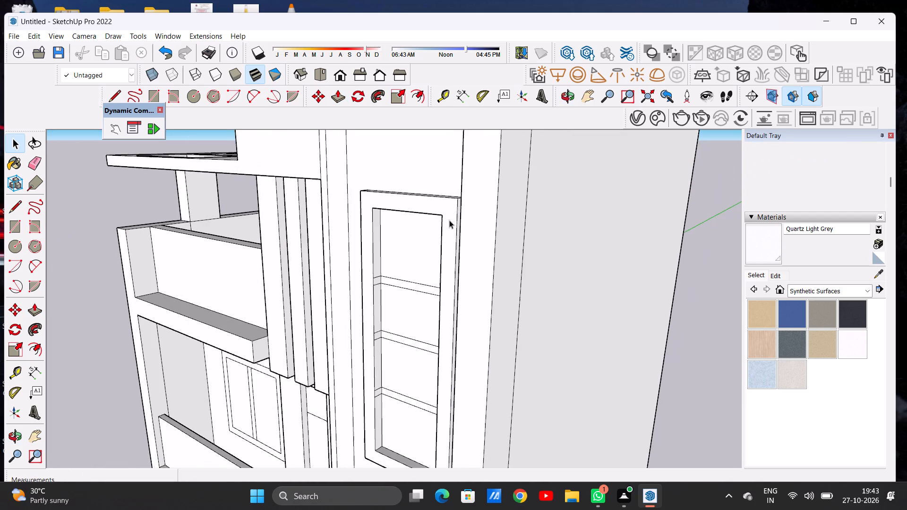
# Erase the short edges at both ends of the top bar on the upper window frame's inner side faces.
pyautogui.scroll(-7, 449, 220)
pyautogui.moveTo(394, 246); pyautogui.dragTo(479, 220, button='middle')
pyautogui.moveTo(482, 232); pyautogui.dragTo(397, 260, button='middle')
pyautogui.scroll(8, 422, 262)
pyautogui.scroll(-2, 404, 253)
pyautogui.scroll(5, 404, 253)
pyautogui.press('e')
pyautogui.scroll(4, 402, 252)
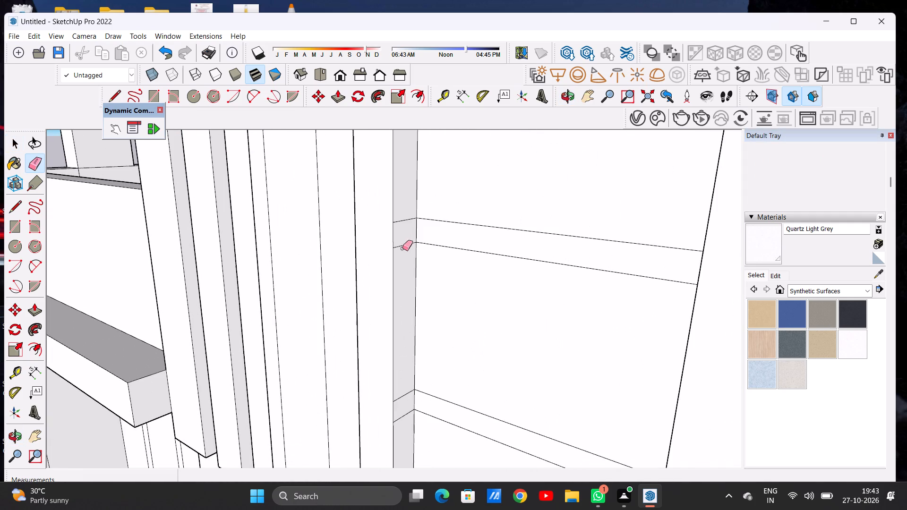
pyautogui.moveTo(399, 217); pyautogui.dragTo(402, 233)
pyautogui.moveTo(403, 240); pyautogui.dragTo(402, 254)
pyautogui.scroll(-12, 413, 261)
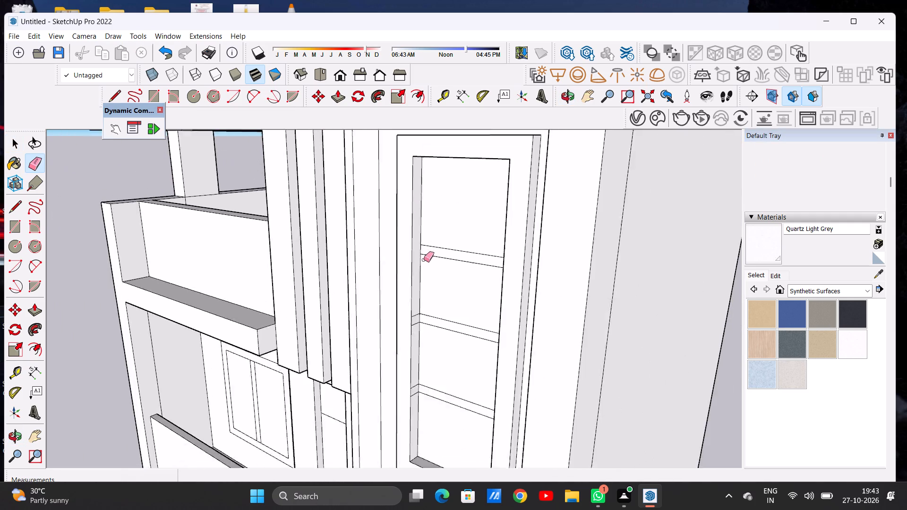
pyautogui.scroll(-1, 424, 260)
pyautogui.moveTo(400, 268); pyautogui.dragTo(636, 242, button='middle')
pyautogui.scroll(7, 616, 220)
pyautogui.scroll(-1, 607, 225)
pyautogui.scroll(4, 607, 225)
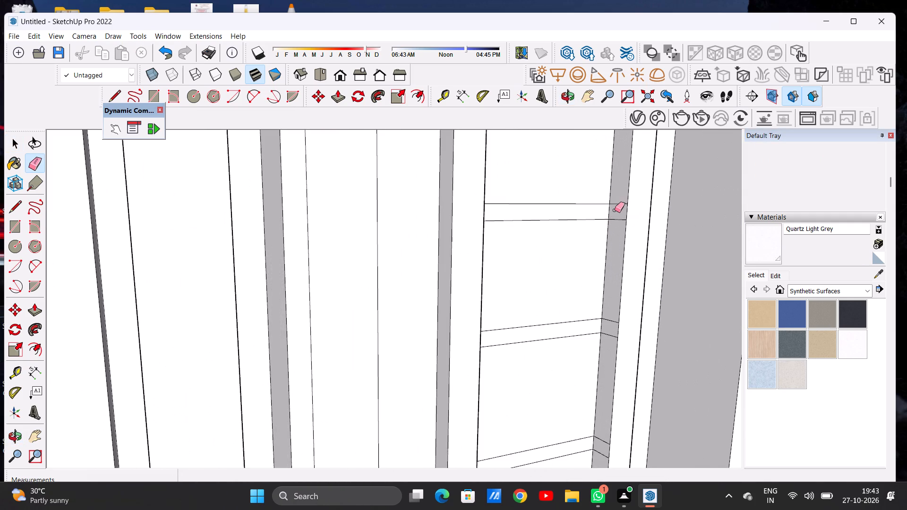
pyautogui.moveTo(619, 200); pyautogui.dragTo(615, 212)
pyautogui.moveTo(618, 213); pyautogui.dragTo(615, 229)
# Erase the short edges at both ends of the middle bar on the upper window frame's inner side faces.
pyautogui.scroll(-7, 399, 252)
pyautogui.moveTo(465, 276); pyautogui.dragTo(214, 262, button='middle')
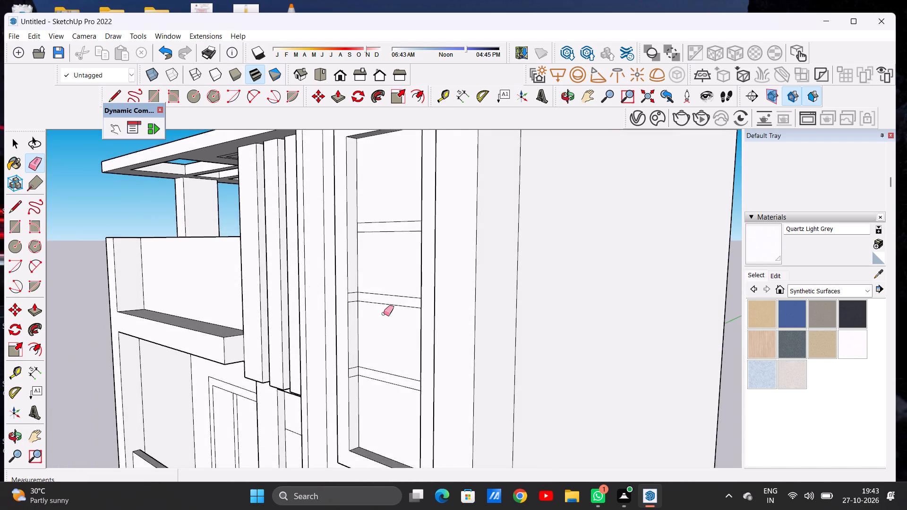
pyautogui.scroll(2, 382, 313)
pyautogui.scroll(-1, 382, 313)
pyautogui.scroll(11, 382, 313)
pyautogui.moveTo(329, 259); pyautogui.dragTo(328, 270)
pyautogui.moveTo(325, 284); pyautogui.dragTo(325, 284)
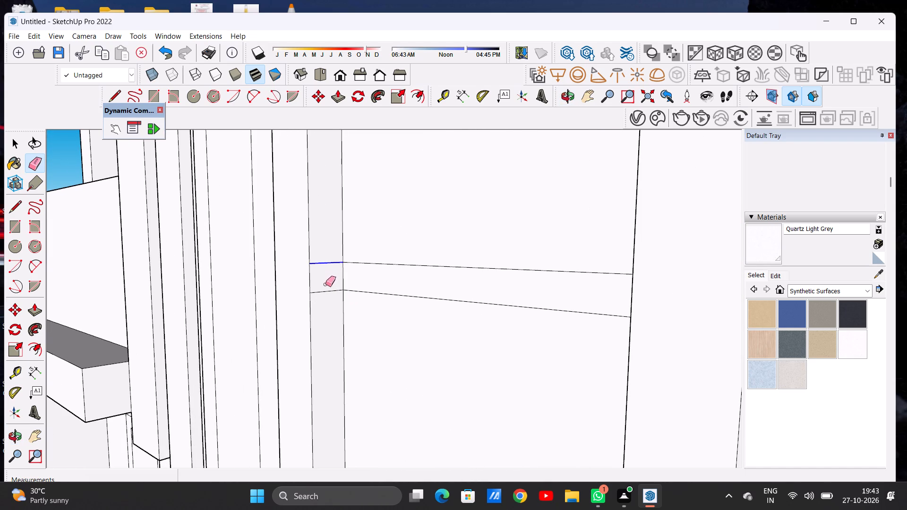
pyautogui.moveTo(325, 284); pyautogui.dragTo(325, 297)
pyautogui.scroll(-6, 394, 261)
pyautogui.scroll(1, 394, 261)
pyautogui.scroll(-1, 394, 261)
pyautogui.moveTo(334, 291); pyautogui.dragTo(477, 298, button='middle')
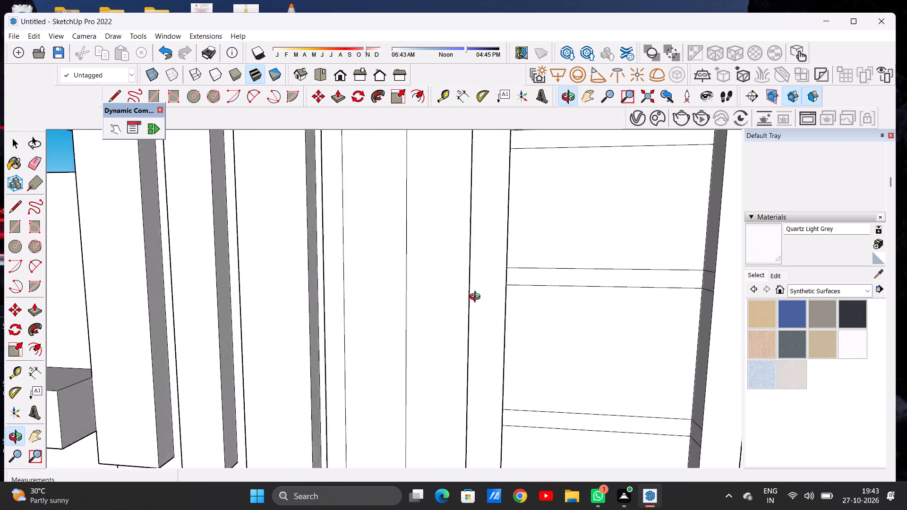
pyautogui.moveTo(477, 298); pyautogui.dragTo(490, 295, button='middle')
pyautogui.scroll(-8, 357, 285)
pyautogui.moveTo(362, 310); pyautogui.dragTo(510, 310, button='middle')
pyautogui.scroll(3, 565, 286)
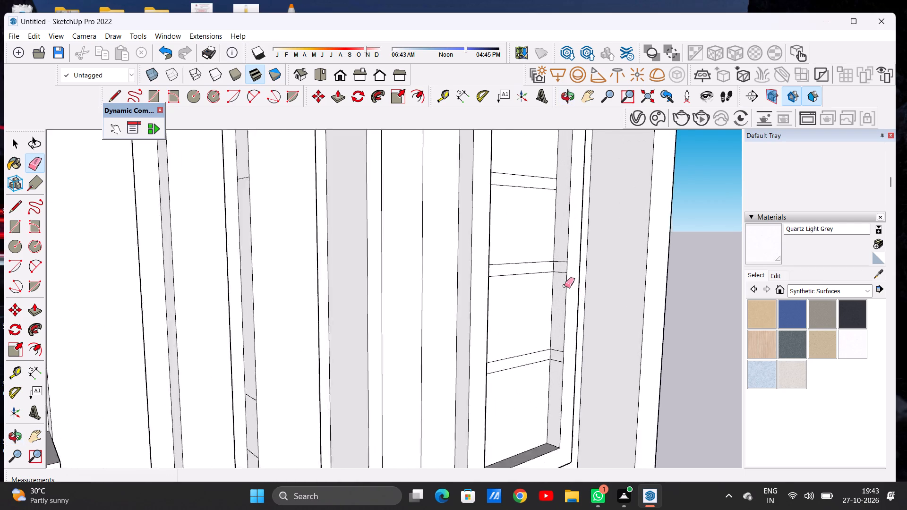
pyautogui.scroll(6, 565, 286)
pyautogui.scroll(-1, 556, 280)
pyautogui.scroll(3, 556, 280)
pyautogui.moveTo(559, 239); pyautogui.dragTo(558, 258)
pyautogui.moveTo(556, 260); pyautogui.dragTo(556, 274)
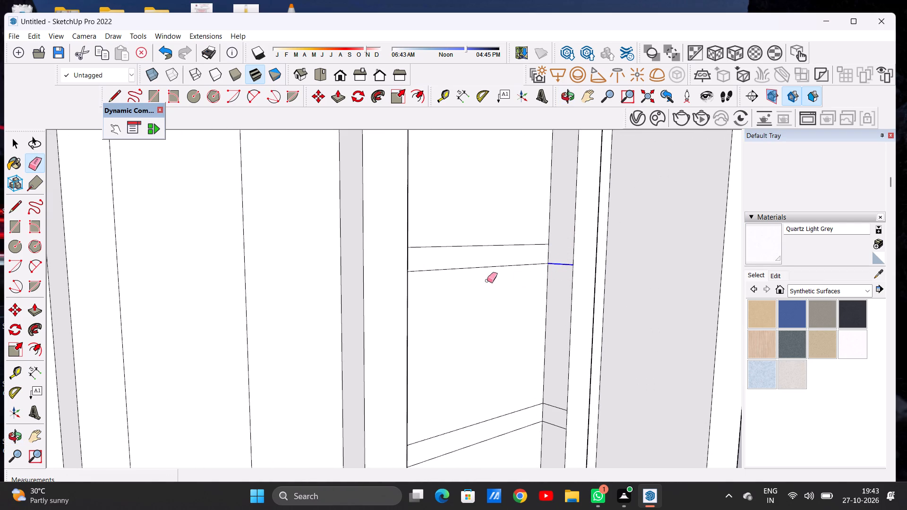
# Erase the short edges at both ends of the lowest bar on the upper window frame's inner side faces.
pyautogui.scroll(-13, 404, 284)
pyautogui.scroll(2, 368, 260)
pyautogui.scroll(-1, 376, 263)
pyautogui.moveTo(428, 334); pyautogui.dragTo(216, 314, button='middle')
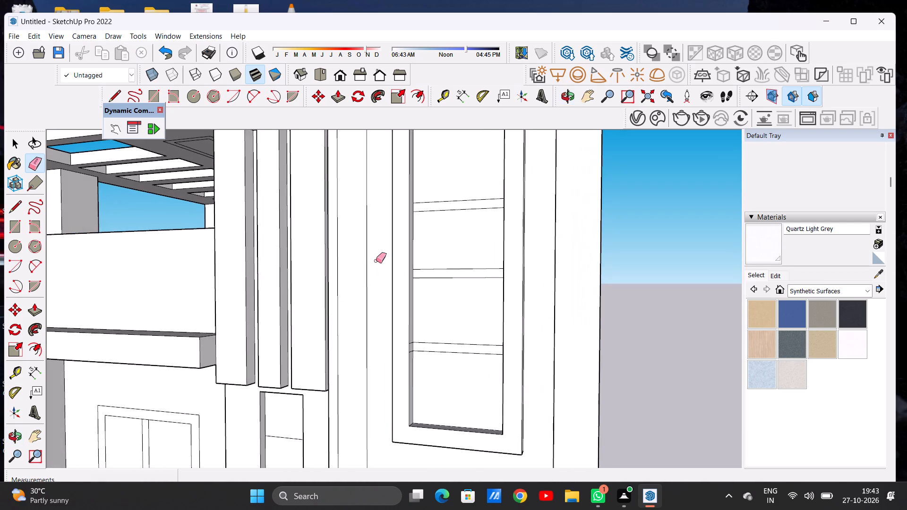
pyautogui.scroll(-7, 376, 261)
pyautogui.scroll(14, 411, 315)
pyautogui.moveTo(375, 291); pyautogui.dragTo(330, 311, button='middle')
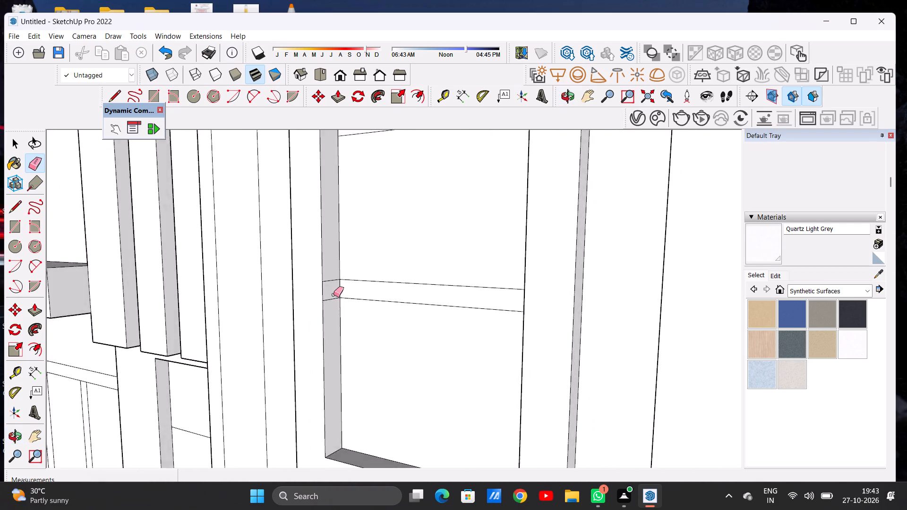
pyautogui.scroll(5, 334, 295)
pyautogui.click(327, 272)
pyautogui.click(334, 267)
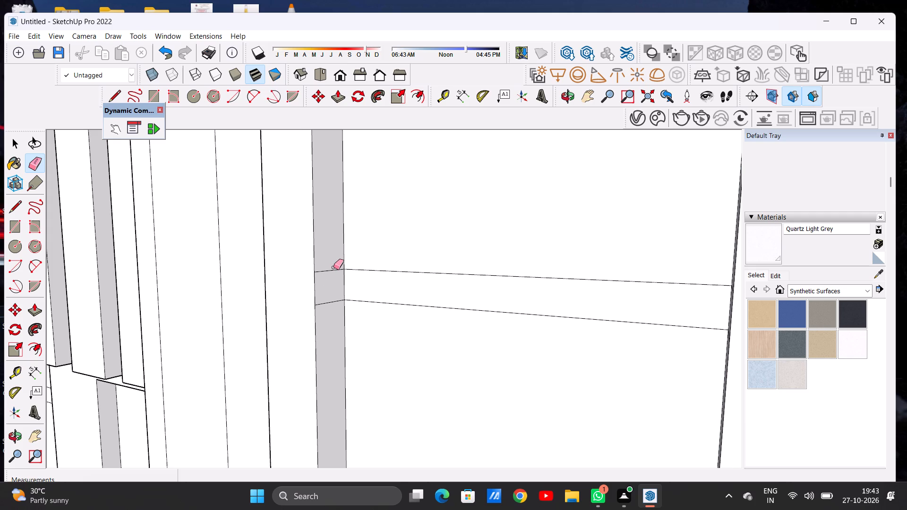
pyautogui.moveTo(328, 266); pyautogui.dragTo(330, 274)
pyautogui.moveTo(328, 296); pyautogui.dragTo(329, 306)
pyautogui.moveTo(329, 306); pyautogui.dragTo(329, 306)
pyautogui.scroll(-16, 347, 275)
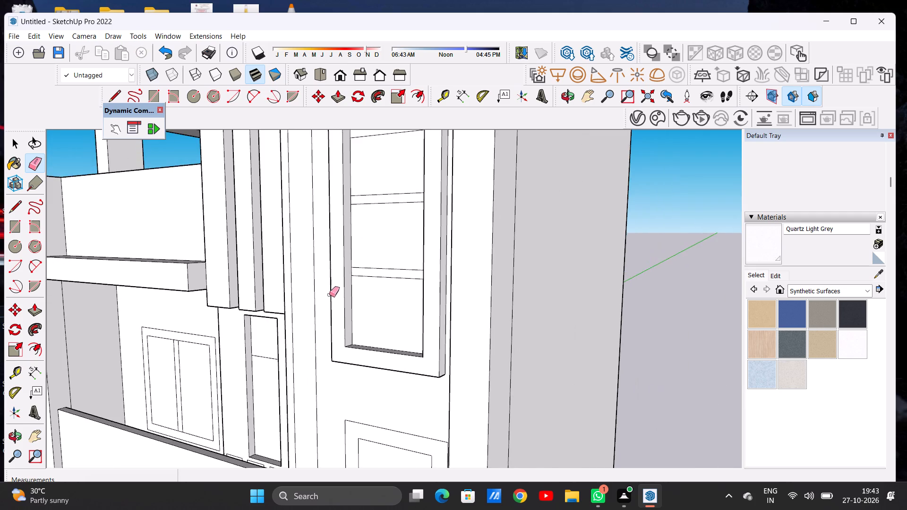
pyautogui.moveTo(333, 296); pyautogui.dragTo(578, 292, button='middle')
pyautogui.scroll(1, 608, 273)
pyautogui.scroll(-1, 608, 273)
pyautogui.scroll(16, 608, 273)
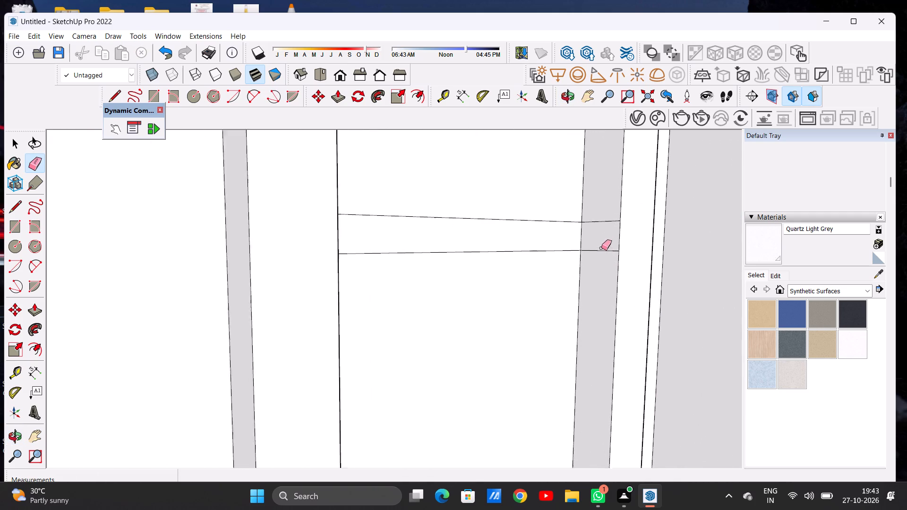
pyautogui.scroll(2, 601, 248)
pyautogui.moveTo(603, 212); pyautogui.dragTo(603, 229)
pyautogui.click(603, 233)
pyautogui.moveTo(596, 219); pyautogui.dragTo(597, 232)
pyautogui.moveTo(598, 241); pyautogui.dragTo(600, 251)
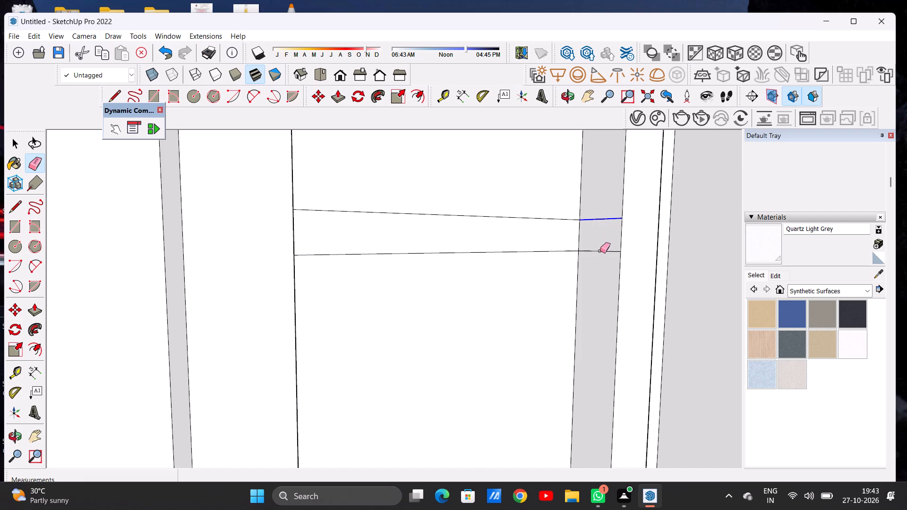
pyautogui.moveTo(600, 251); pyautogui.dragTo(600, 257)
# Draw two closely spaced horizontal lines about 2' 11 7/16" long across the upper part of the lower inner rectangle, forming a thin bar.
pyautogui.scroll(-12, 515, 285)
pyautogui.scroll(1, 448, 289)
pyautogui.scroll(-20, 448, 289)
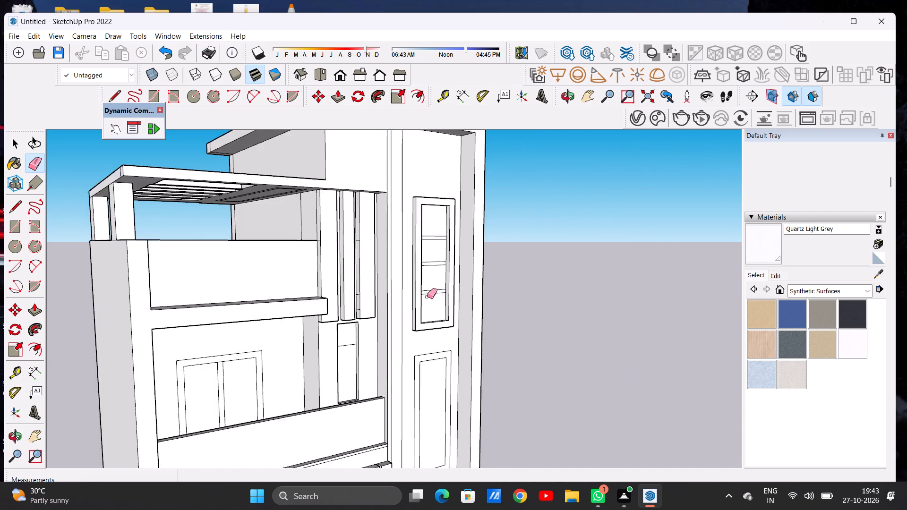
pyautogui.scroll(-4, 427, 297)
pyautogui.moveTo(461, 298); pyautogui.dragTo(329, 307, button='middle')
pyautogui.scroll(-7, 428, 276)
pyautogui.scroll(5, 430, 328)
pyautogui.scroll(4, 443, 205)
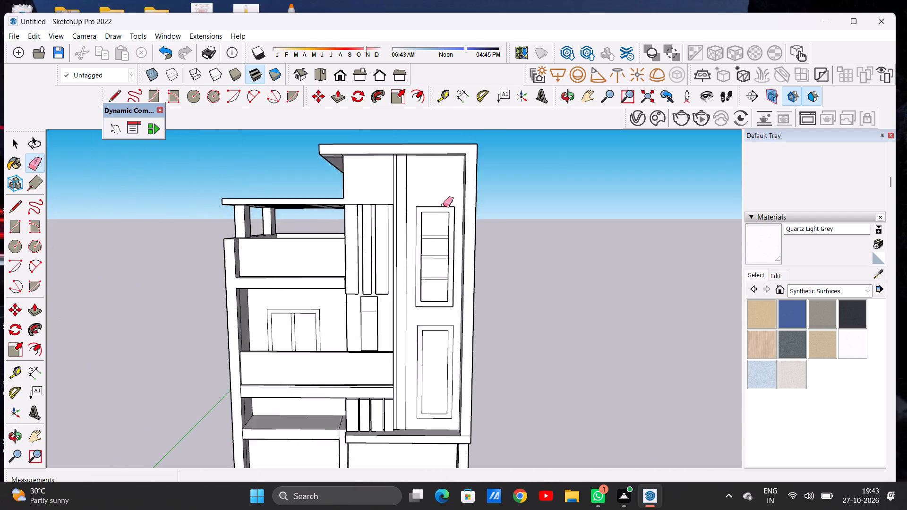
pyautogui.scroll(5, 443, 205)
pyautogui.press('space')
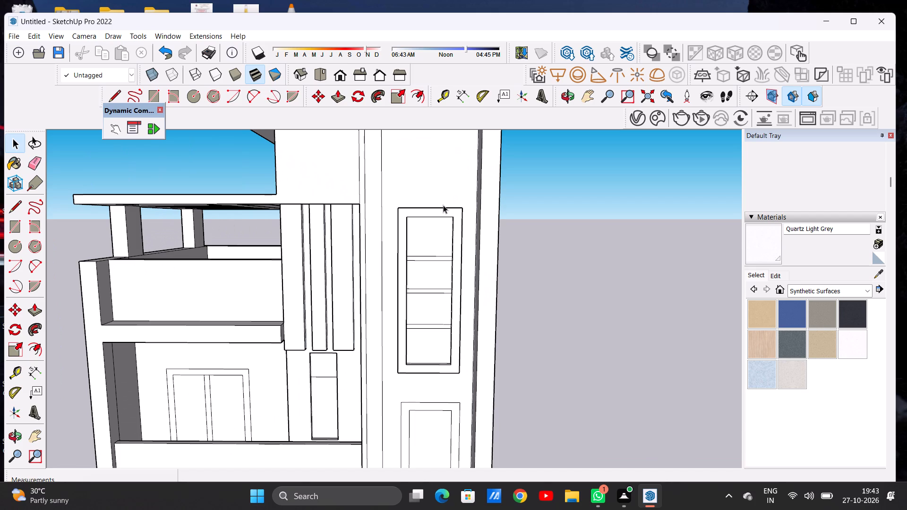
pyautogui.scroll(-13, 438, 197)
pyautogui.scroll(9, 435, 265)
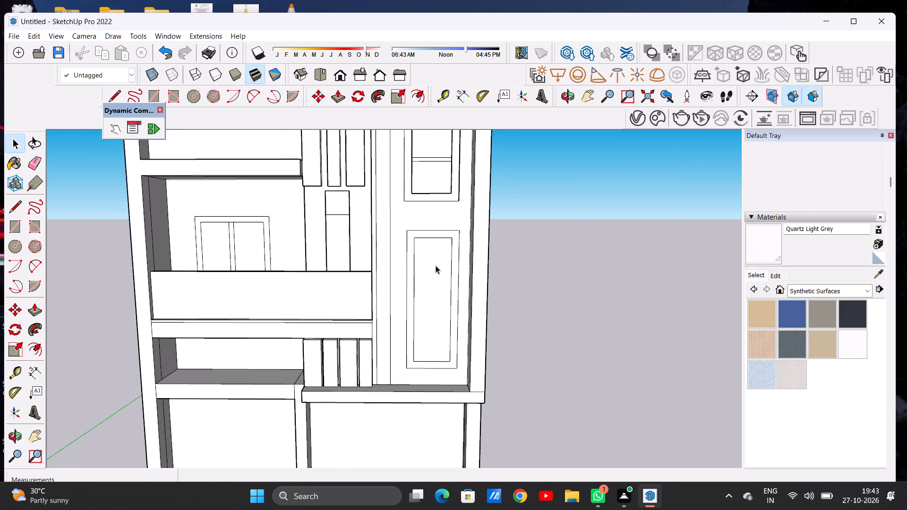
pyautogui.scroll(1, 436, 265)
pyautogui.press('l')
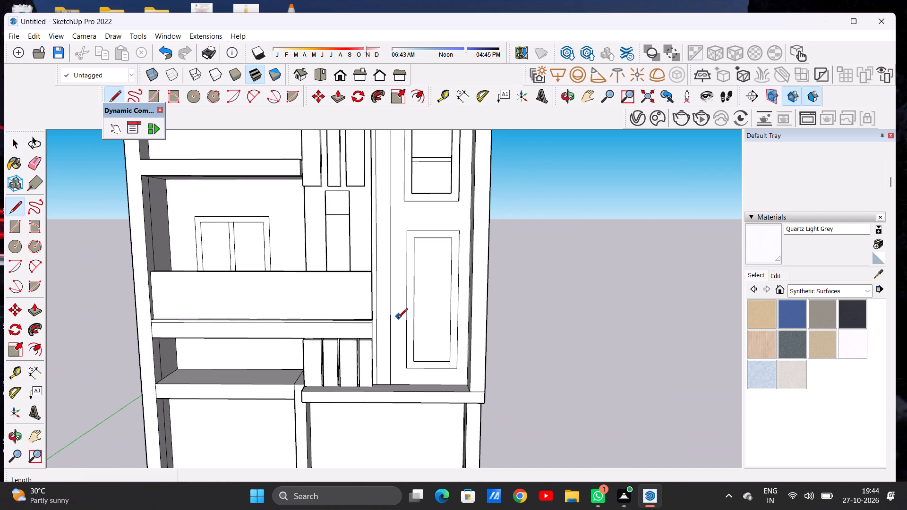
pyautogui.scroll(4, 399, 321)
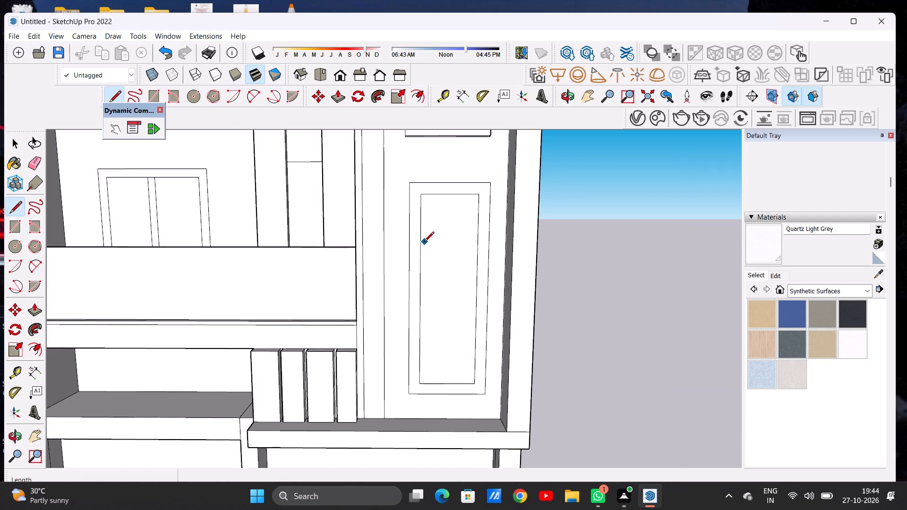
pyautogui.click(421, 242)
pyautogui.click(477, 239)
pyautogui.scroll(2, 476, 253)
pyautogui.scroll(-1, 476, 253)
pyautogui.scroll(1, 476, 253)
pyautogui.scroll(3, 407, 248)
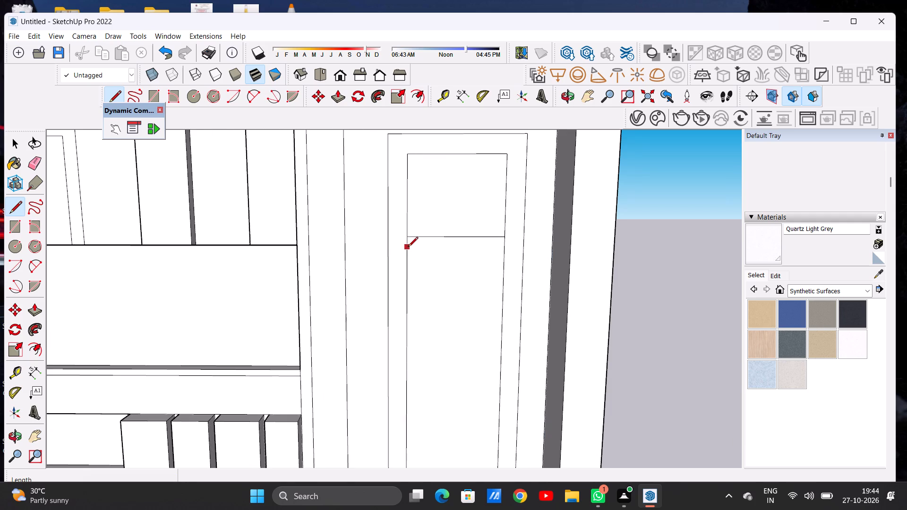
pyautogui.click(407, 248)
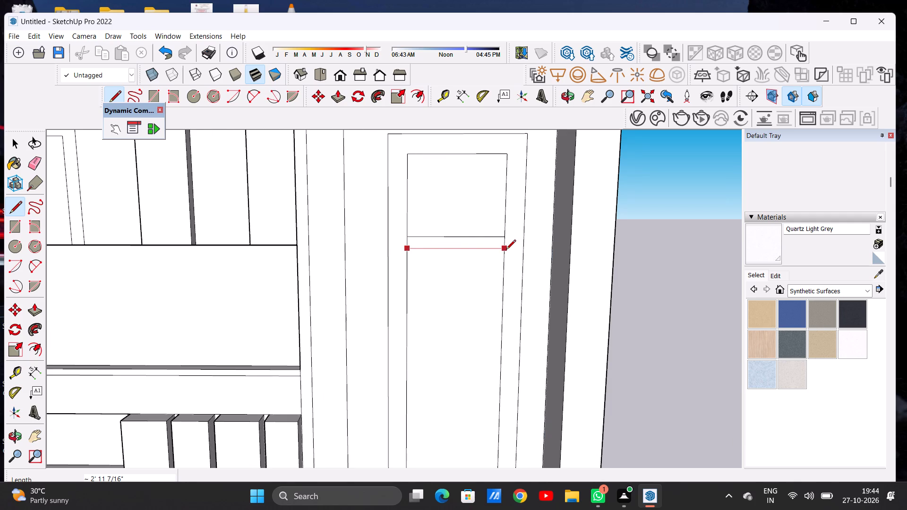
pyautogui.click(506, 250)
# Copy the thin bar downward twice within the lower inner rectangle, placing the second copy about 2' 7 1/4" below the first.
pyautogui.press('space')
pyautogui.doubleClick(497, 240)
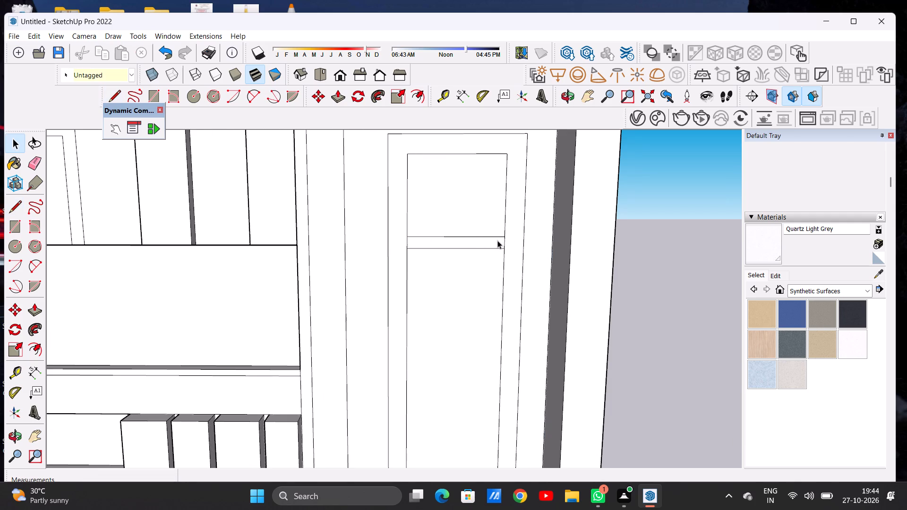
pyautogui.press('m')
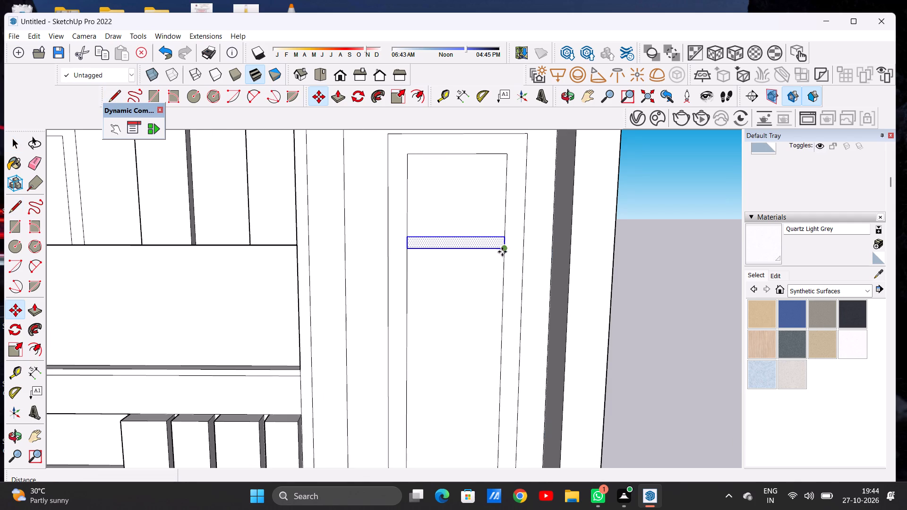
pyautogui.click(502, 252)
pyautogui.scroll(-11, 500, 258)
pyautogui.scroll(1, 497, 291)
pyautogui.scroll(-1, 497, 291)
pyautogui.scroll(3, 497, 291)
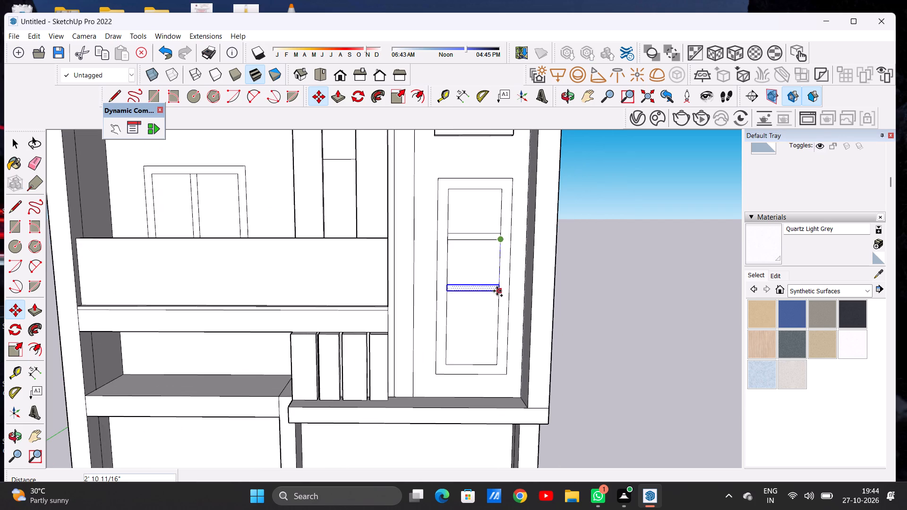
pyautogui.scroll(4, 498, 276)
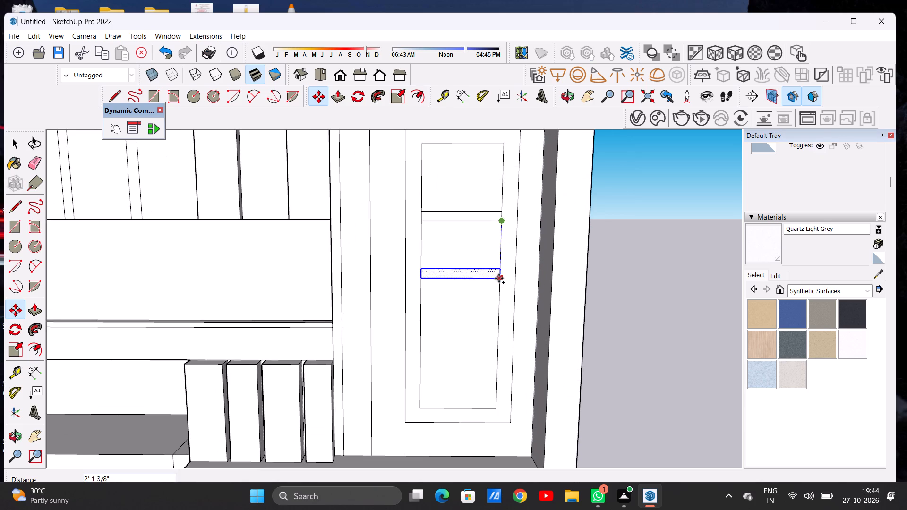
pyautogui.click(498, 282)
pyautogui.click(498, 282)
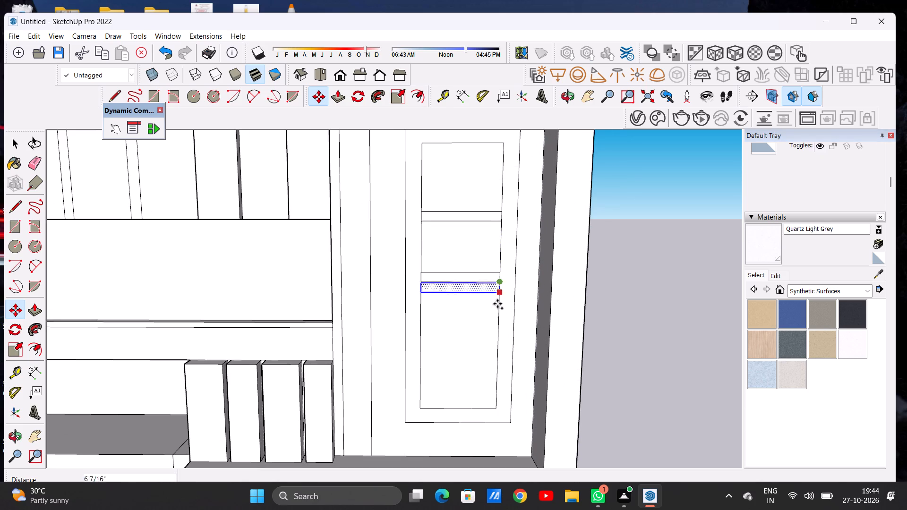
pyautogui.click(493, 349)
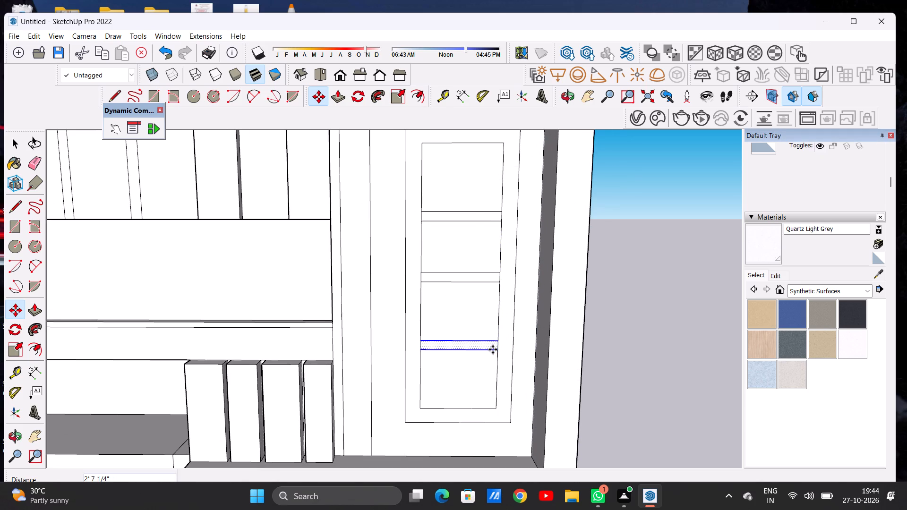
pyautogui.press('space')
pyautogui.click(616, 287)
# Push/Pull the border frame around the lower rectangle outward from the facade panel to match the upper frame's depth.
pyautogui.scroll(-5, 495, 306)
pyautogui.scroll(-4, 488, 263)
pyautogui.moveTo(458, 278); pyautogui.dragTo(522, 280, button='middle')
pyautogui.scroll(3, 472, 219)
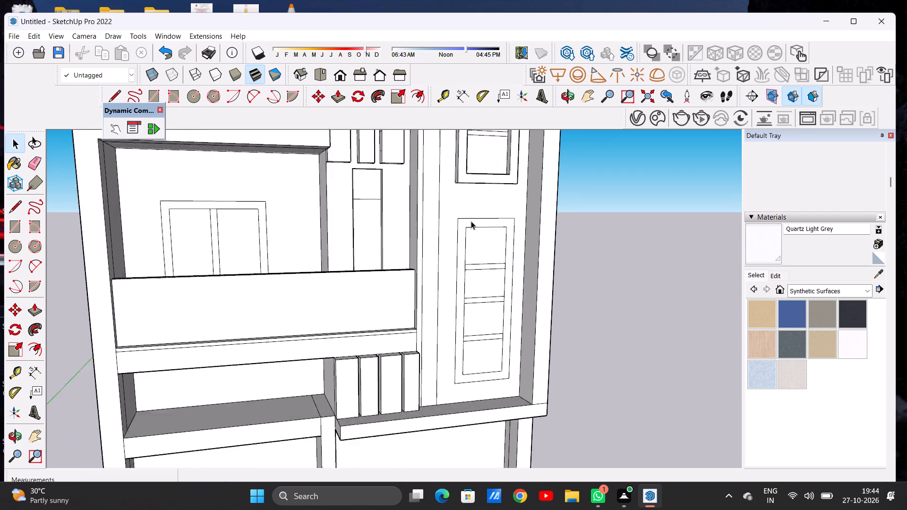
pyautogui.scroll(1, 471, 221)
pyautogui.press('p')
pyautogui.scroll(4, 455, 220)
pyautogui.moveTo(462, 227); pyautogui.dragTo(515, 244, button='middle')
pyautogui.scroll(3, 475, 229)
pyautogui.click(465, 227)
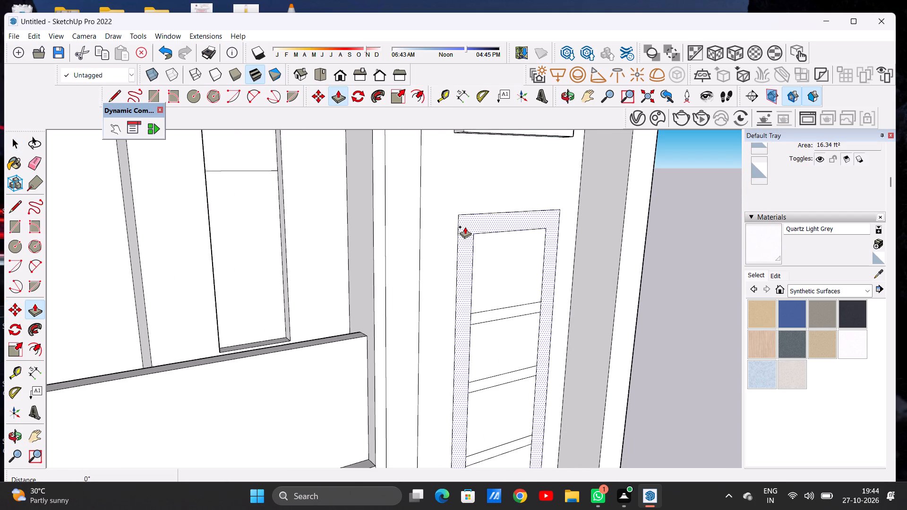
pyautogui.scroll(-7, 476, 237)
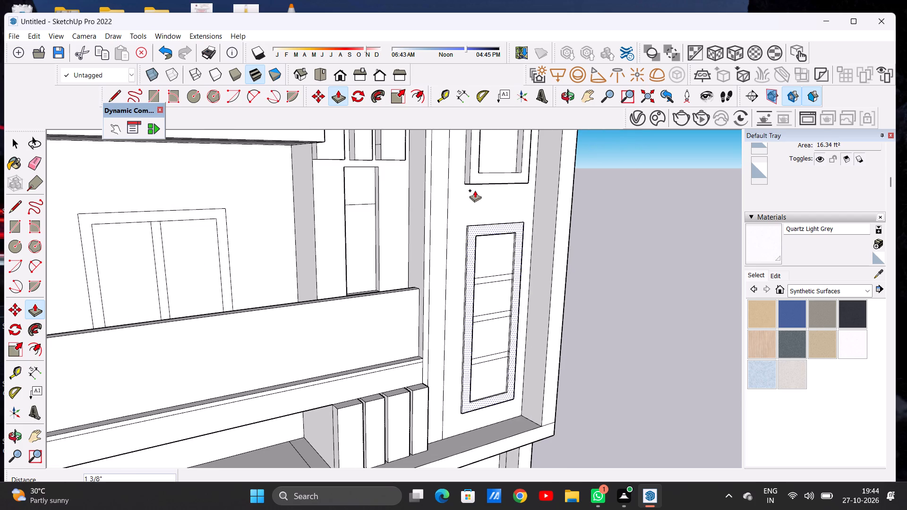
pyautogui.click(473, 185)
pyautogui.press('space')
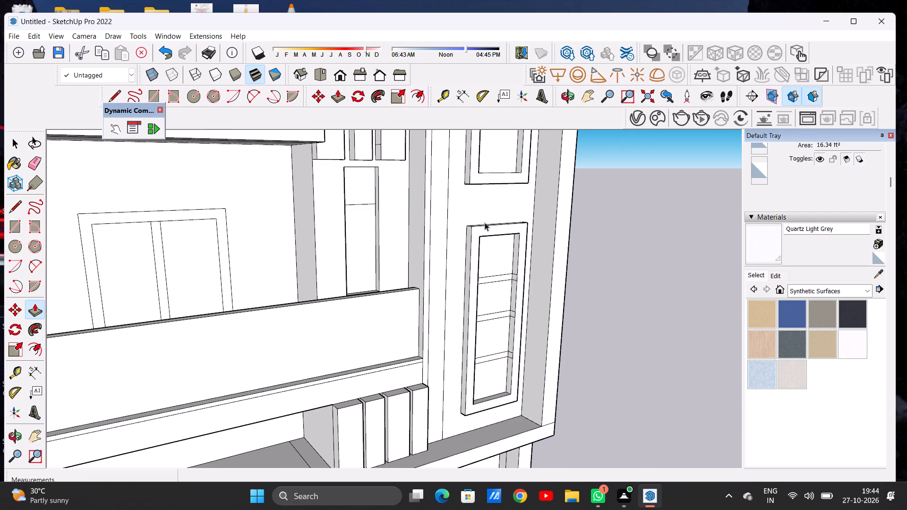
pyautogui.scroll(-20, 488, 240)
pyautogui.moveTo(496, 256); pyautogui.dragTo(361, 227, button='middle')
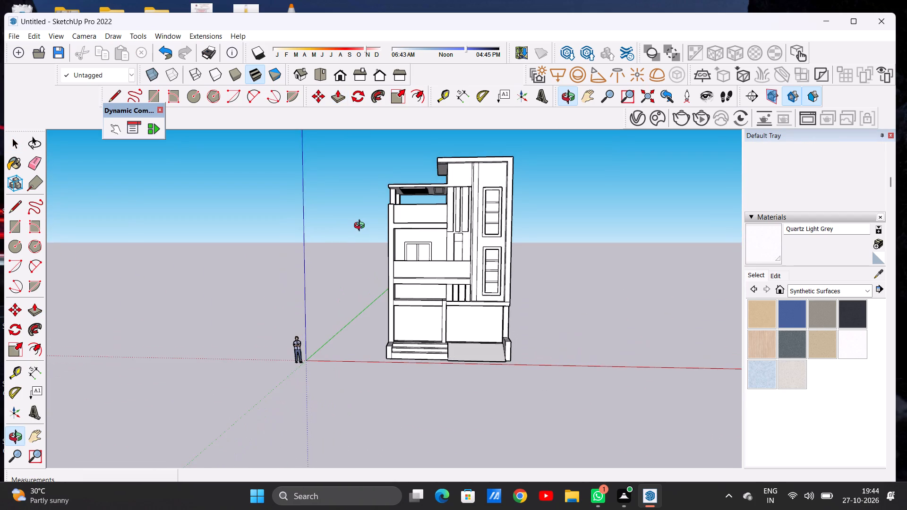
# Push/Pull the tall narrow vertical strip beside the two-window facade panel outward by about 7 7/8".
pyautogui.moveTo(361, 227); pyautogui.dragTo(368, 228, button='middle')
pyautogui.scroll(7, 482, 175)
pyautogui.moveTo(449, 180); pyautogui.dragTo(412, 196, button='middle')
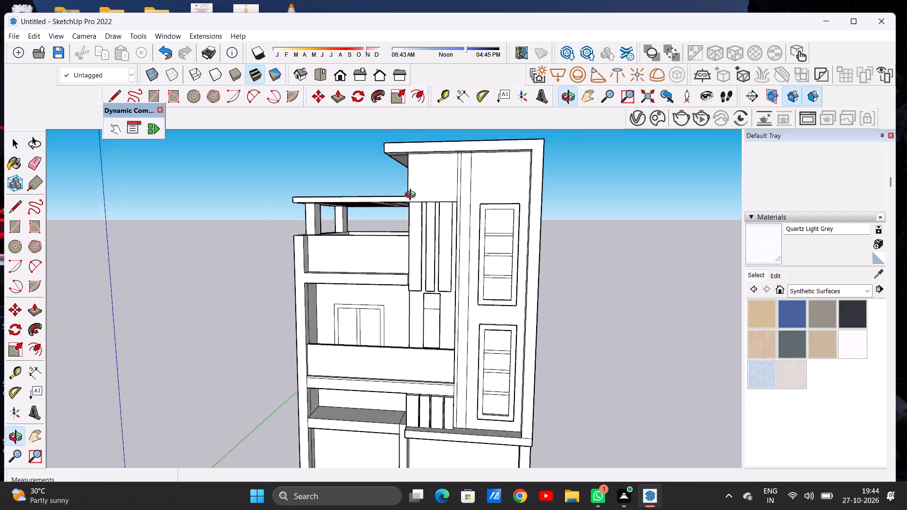
pyautogui.moveTo(412, 196); pyautogui.dragTo(322, 280, button='middle')
pyautogui.scroll(3, 420, 214)
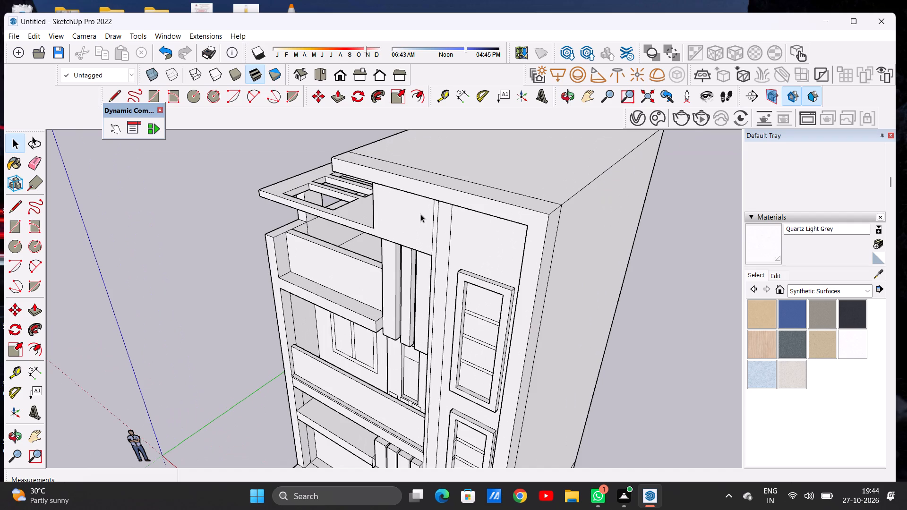
pyautogui.press('p')
pyautogui.scroll(3, 445, 210)
pyautogui.click(445, 210)
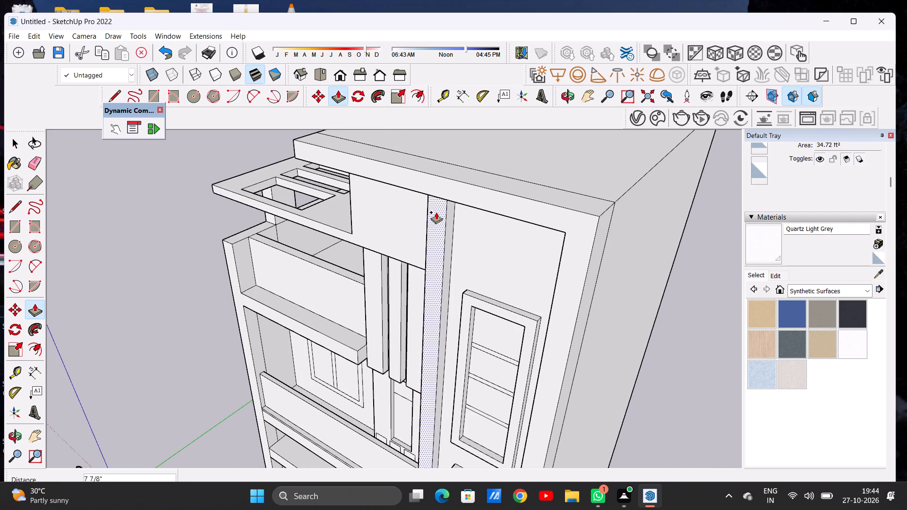
pyautogui.click(436, 212)
pyautogui.press('space')
# Examine the front facade, windows, steps and ramp of the building from several angles and distances.
pyautogui.scroll(-15, 467, 214)
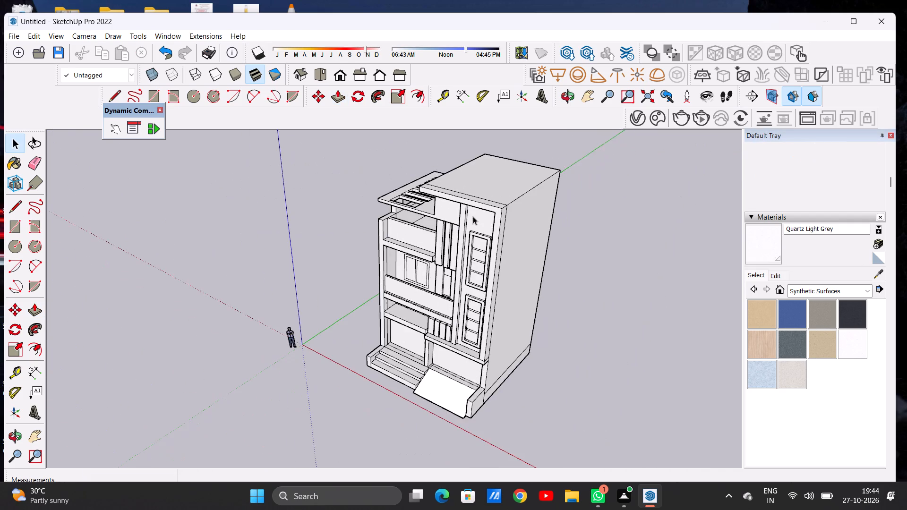
pyautogui.moveTo(411, 273); pyautogui.dragTo(556, 185, button='middle')
pyautogui.moveTo(448, 253); pyautogui.dragTo(461, 236, button='middle')
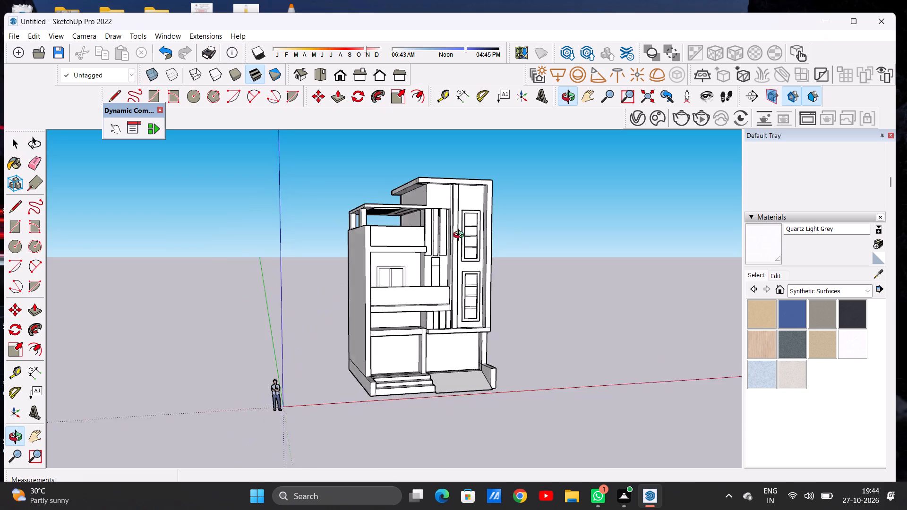
pyautogui.moveTo(461, 236); pyautogui.dragTo(450, 236, button='middle')
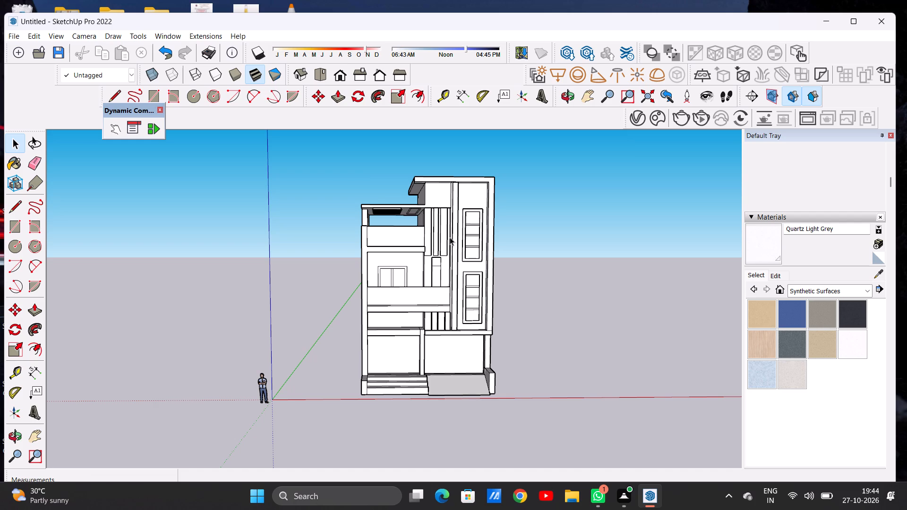
pyautogui.scroll(19, 436, 291)
pyautogui.scroll(-8, 417, 323)
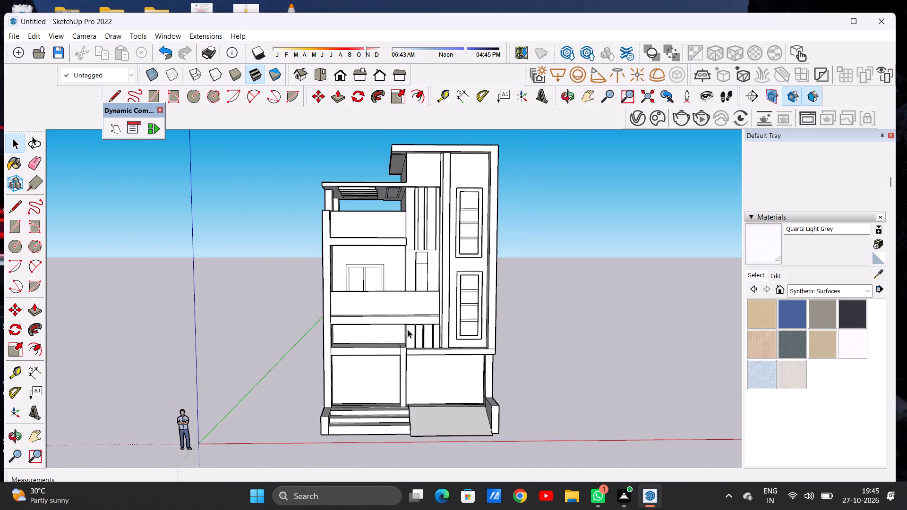
pyautogui.scroll(-4, 412, 326)
pyautogui.moveTo(492, 295); pyautogui.dragTo(479, 299, button='middle')
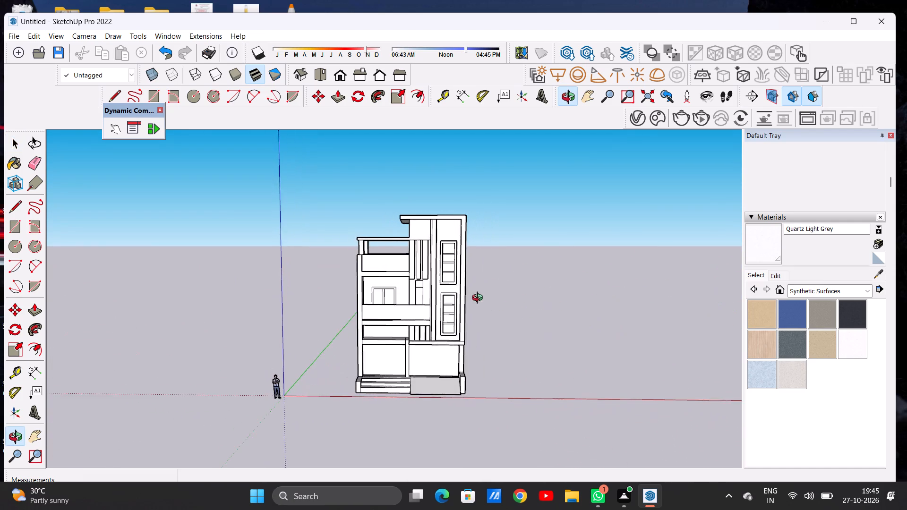
pyautogui.moveTo(479, 299); pyautogui.dragTo(474, 299, button='middle')
pyautogui.moveTo(351, 300); pyautogui.dragTo(347, 297, button='middle')
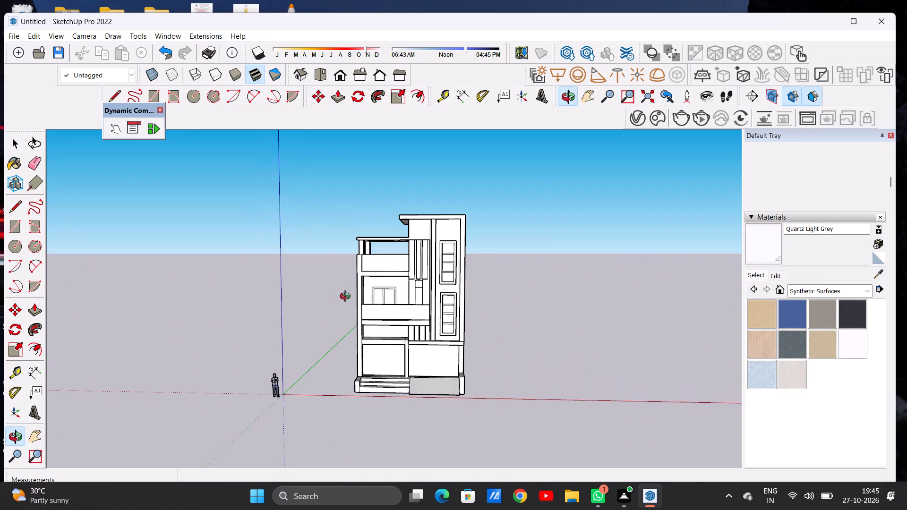
pyautogui.moveTo(347, 297); pyautogui.dragTo(361, 287, button='middle')
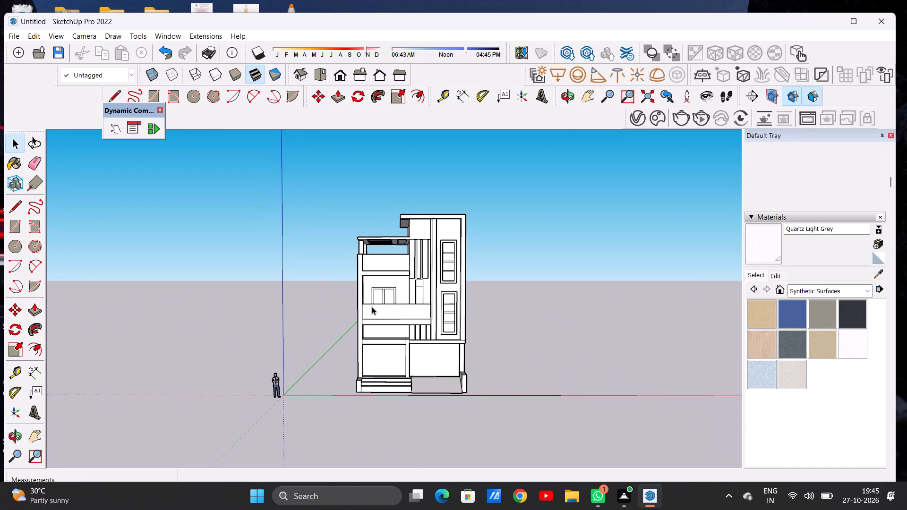
pyautogui.scroll(7, 439, 230)
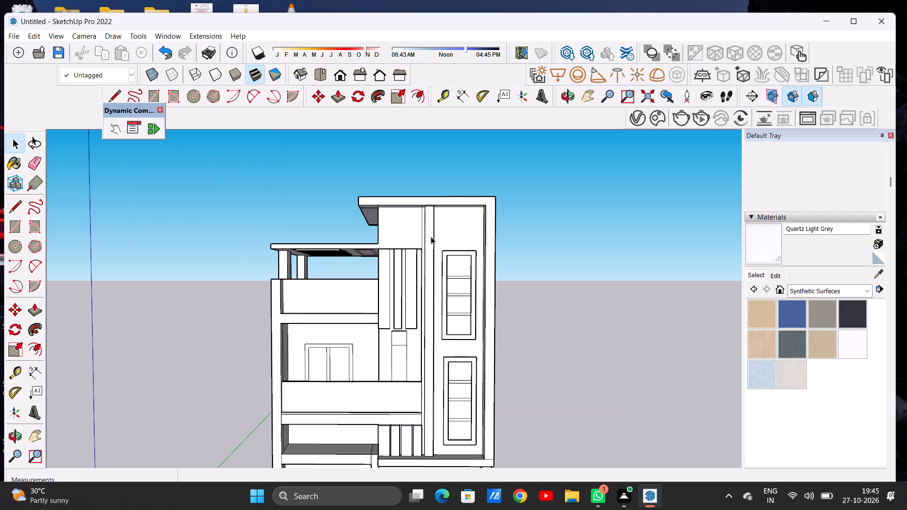
pyautogui.scroll(-1, 451, 226)
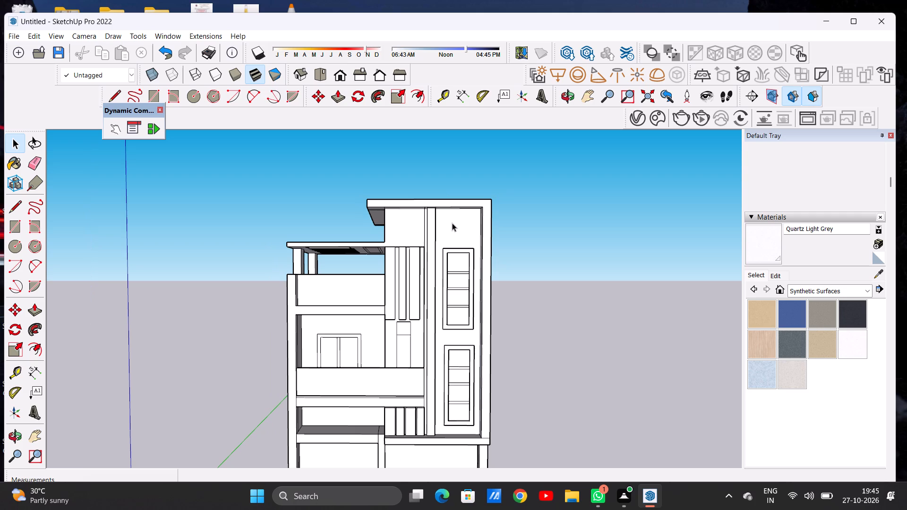
pyautogui.scroll(-13, 452, 223)
pyautogui.scroll(6, 468, 270)
pyautogui.moveTo(500, 275); pyautogui.dragTo(411, 367, button='middle')
pyautogui.scroll(11, 407, 375)
pyautogui.scroll(-1, 412, 367)
pyautogui.scroll(1, 412, 367)
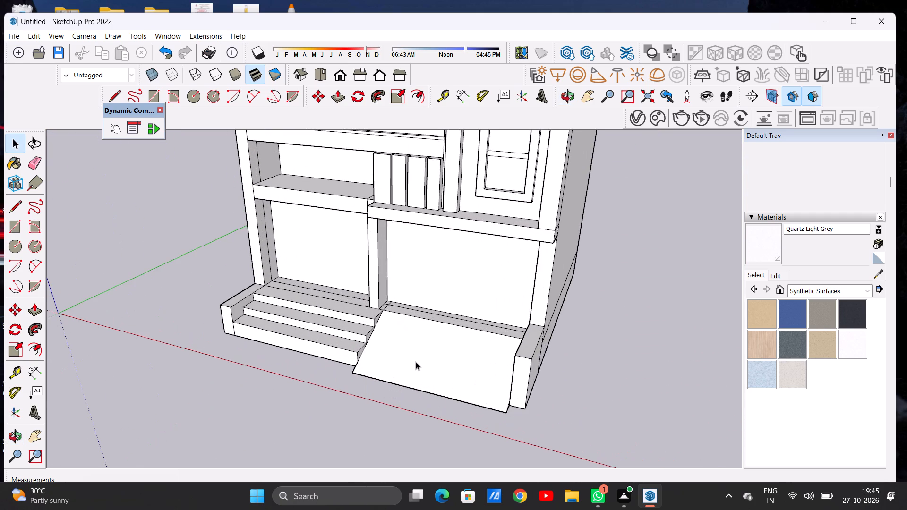
pyautogui.click(416, 362)
pyautogui.click(604, 331)
pyautogui.scroll(-5, 513, 323)
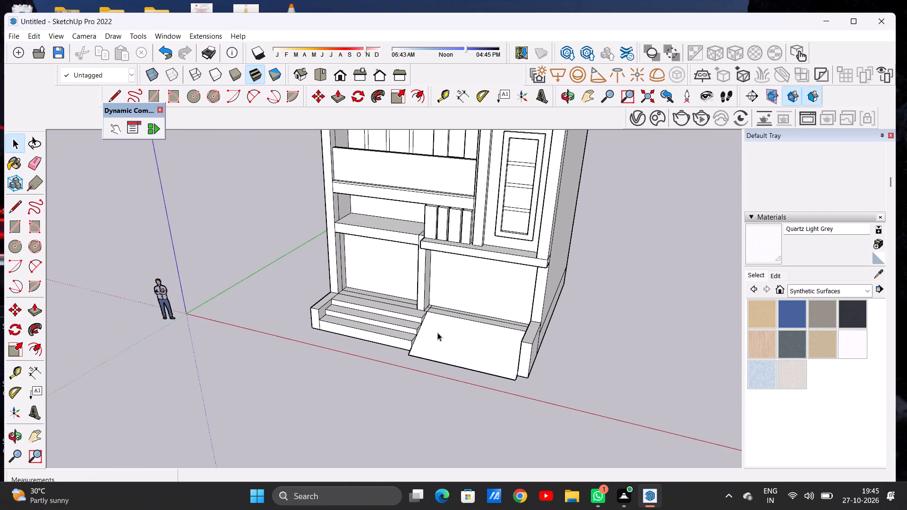
pyautogui.moveTo(434, 332); pyautogui.dragTo(586, 289, button='middle')
pyautogui.scroll(-10, 436, 364)
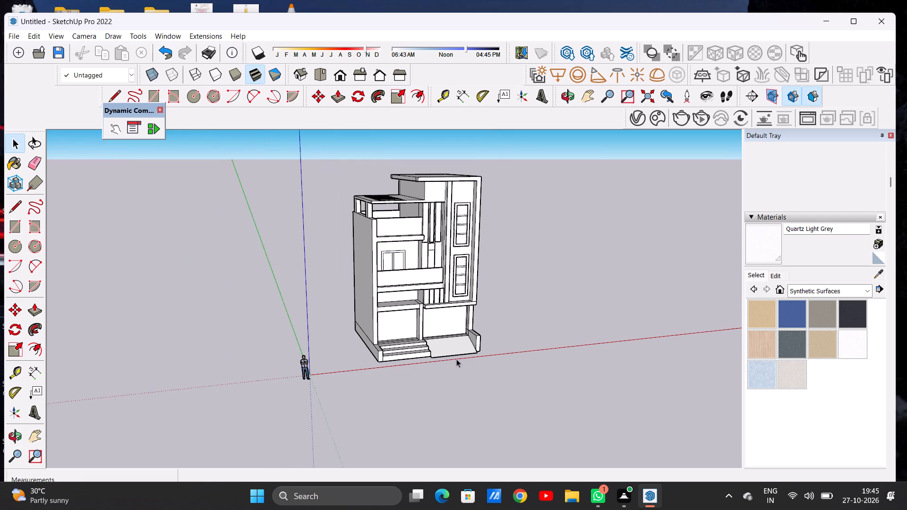
pyautogui.moveTo(456, 359); pyautogui.dragTo(412, 300, button='middle')
# Push/Pull the top face of the low side wall beside the front steps upward by about 1' 1 13/16".
pyautogui.scroll(7, 375, 337)
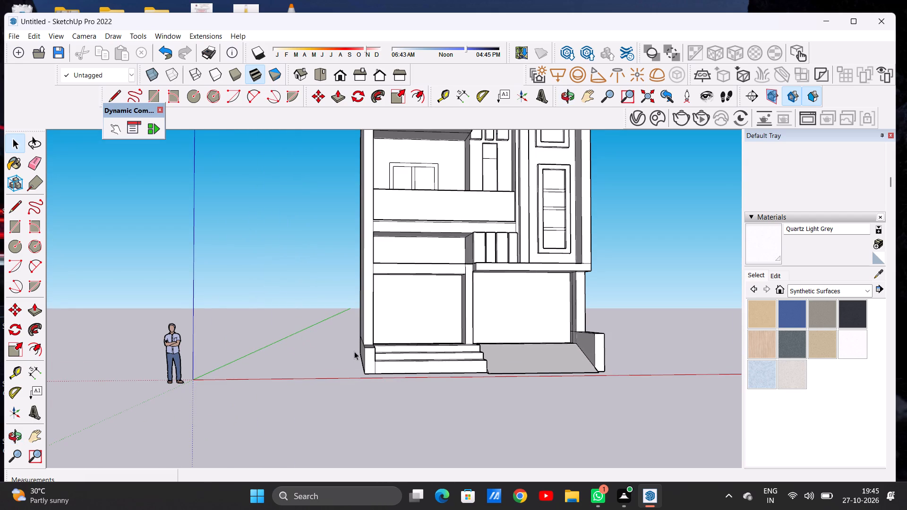
pyautogui.scroll(-2, 354, 351)
pyautogui.moveTo(411, 342); pyautogui.dragTo(357, 391, button='middle')
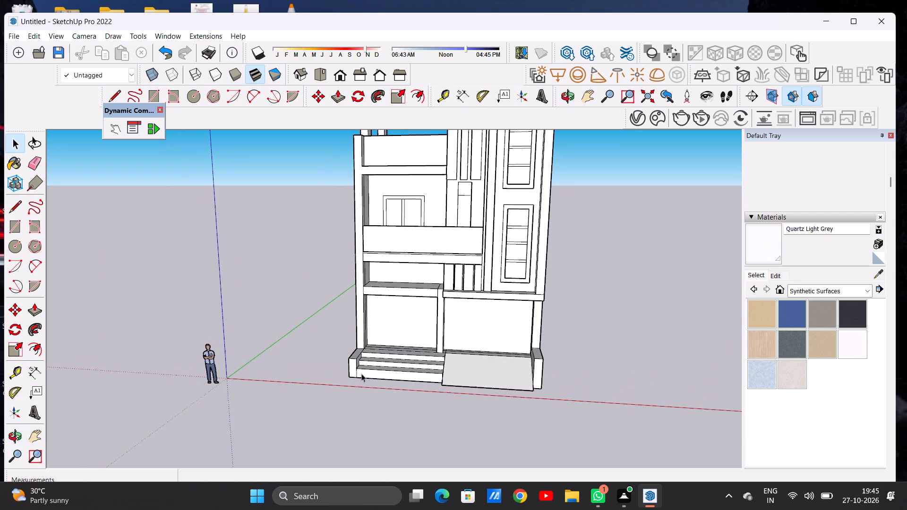
pyautogui.scroll(7, 358, 352)
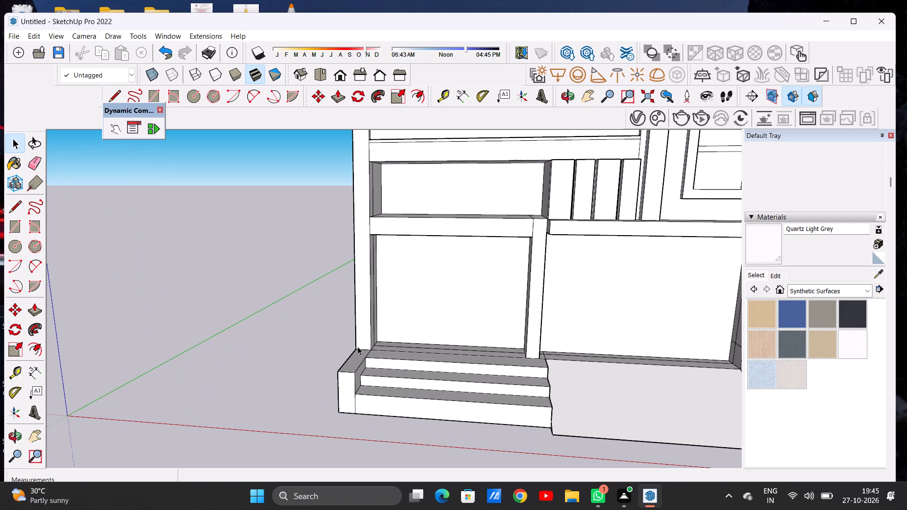
pyautogui.press('p')
pyautogui.scroll(6, 360, 354)
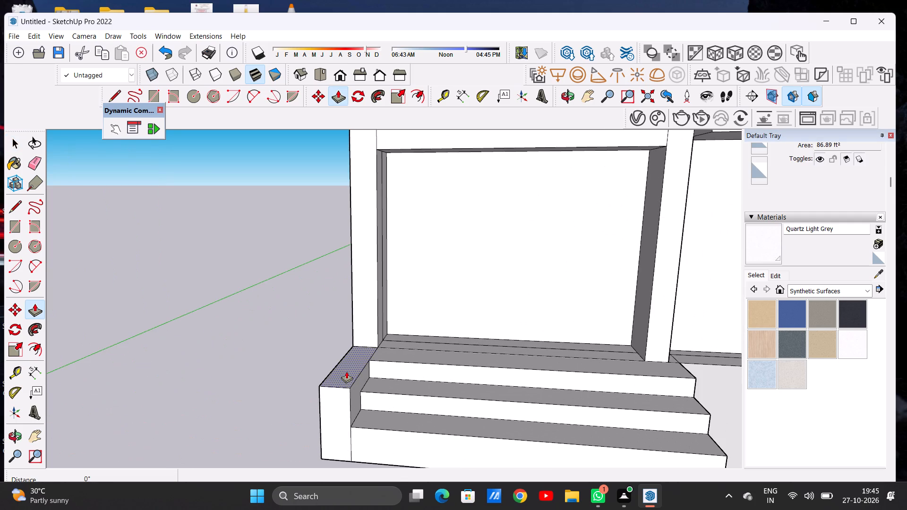
pyautogui.click(346, 371)
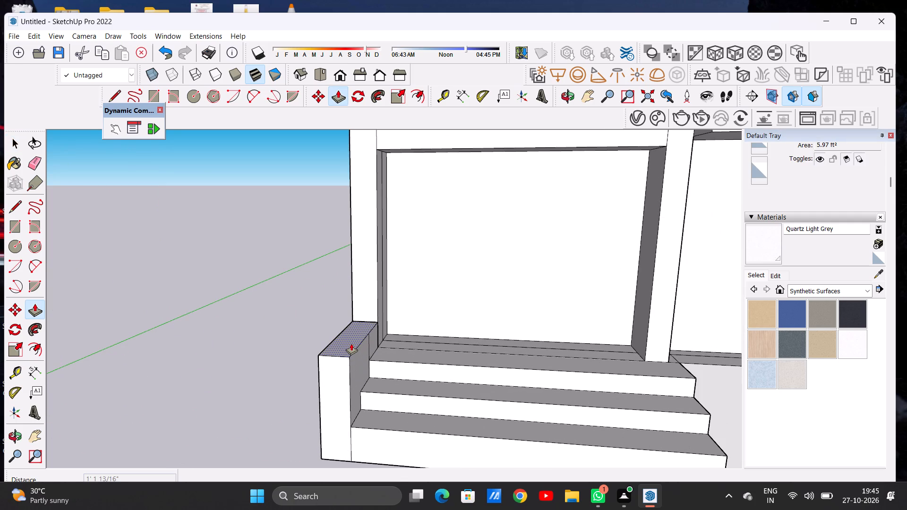
pyautogui.click(351, 343)
pyautogui.press('space')
# Erase the leftover edge on the inner face of the raised side wall beside the front steps.
pyautogui.scroll(-4, 392, 310)
pyautogui.moveTo(423, 325); pyautogui.dragTo(304, 338, button='middle')
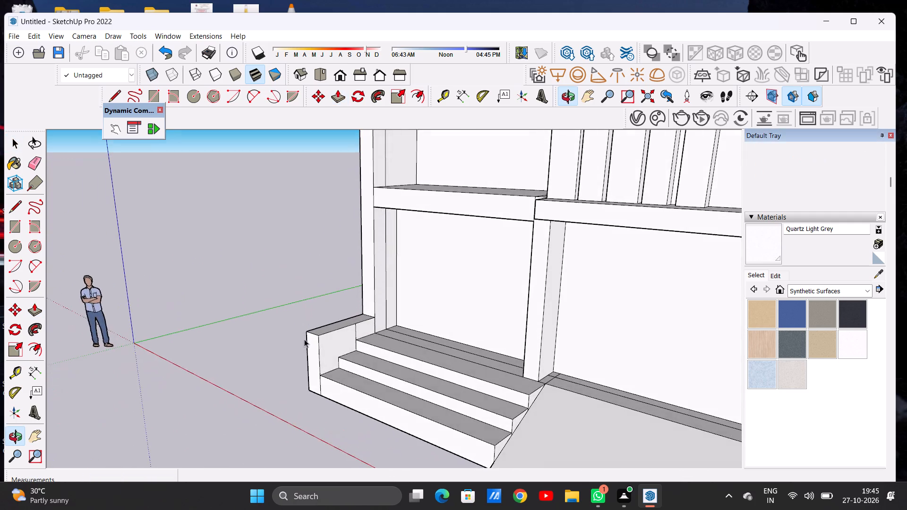
pyautogui.scroll(6, 360, 343)
pyautogui.press('e')
pyautogui.moveTo(353, 323); pyautogui.dragTo(348, 328)
pyautogui.press('space')
# Examine the building's front, comparing the side walls flanking the steps and ramp, from near and far.
pyautogui.scroll(-4, 384, 331)
pyautogui.scroll(1, 384, 329)
pyautogui.scroll(-9, 384, 329)
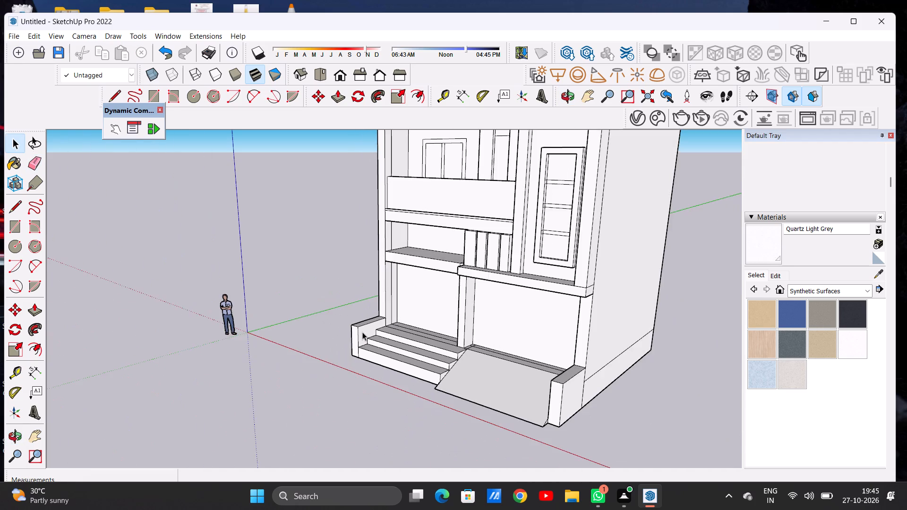
pyautogui.moveTo(365, 332); pyautogui.dragTo(511, 297, button='middle')
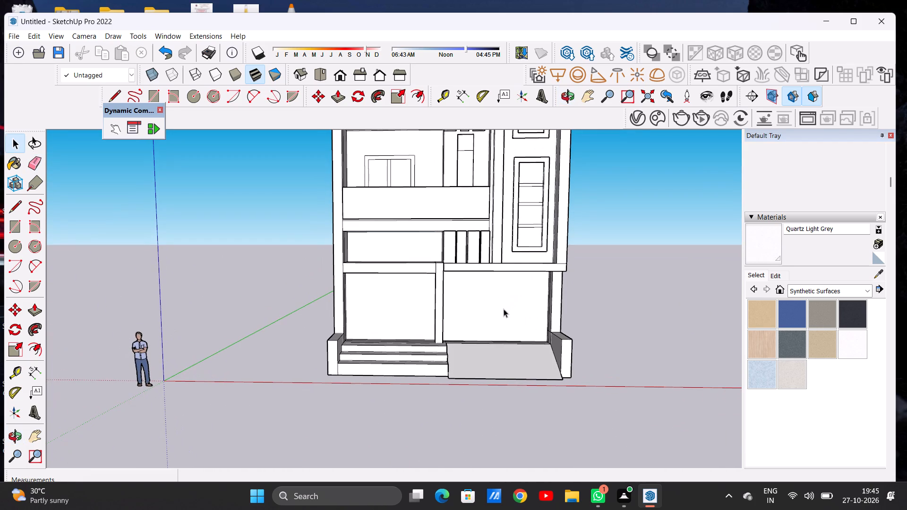
pyautogui.scroll(-7, 558, 326)
pyautogui.scroll(5, 559, 322)
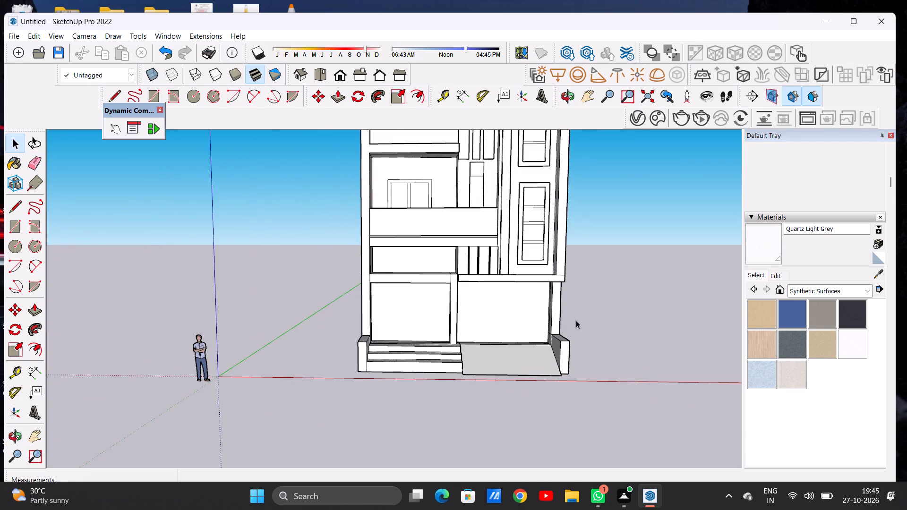
pyautogui.moveTo(576, 320); pyautogui.dragTo(564, 325, button='middle')
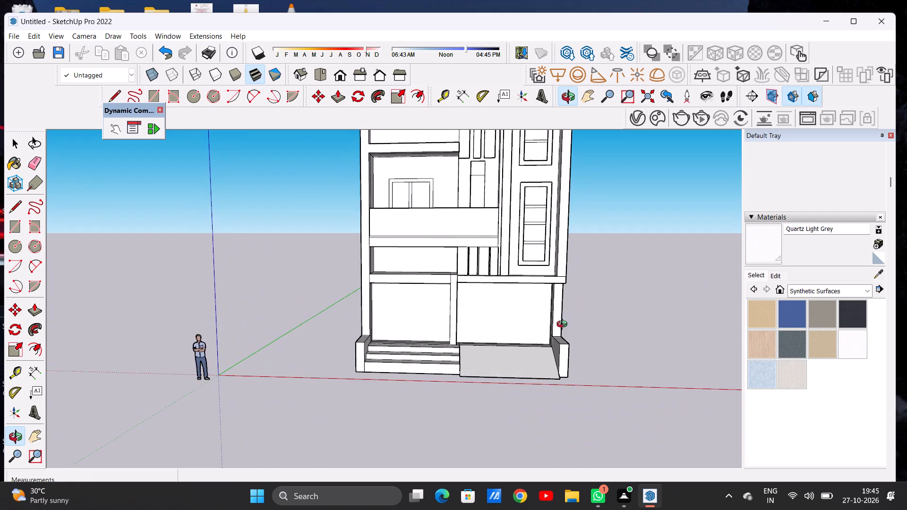
pyautogui.moveTo(564, 325); pyautogui.dragTo(546, 330, button='middle')
pyautogui.scroll(-3, 457, 343)
pyautogui.scroll(1, 457, 343)
pyautogui.scroll(-4, 457, 343)
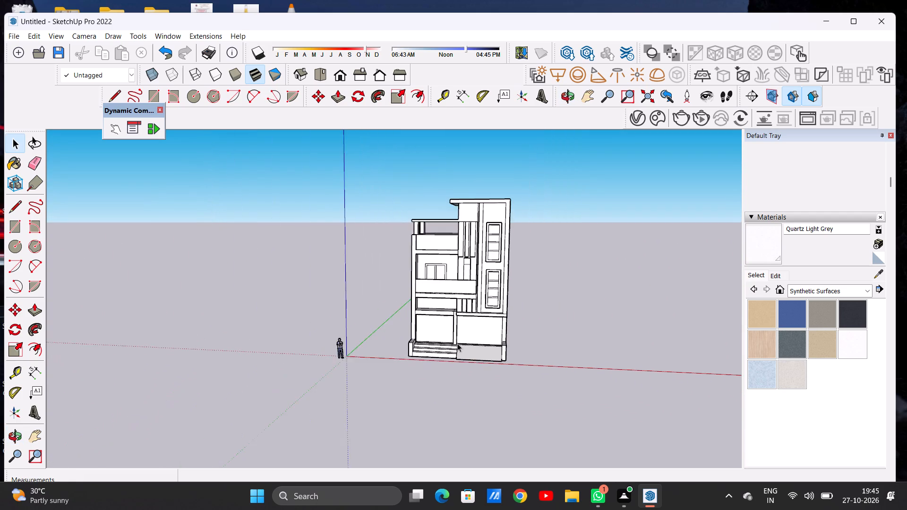
pyautogui.scroll(-6, 457, 343)
pyautogui.scroll(6, 459, 286)
pyautogui.moveTo(455, 312); pyautogui.dragTo(498, 259, button='middle')
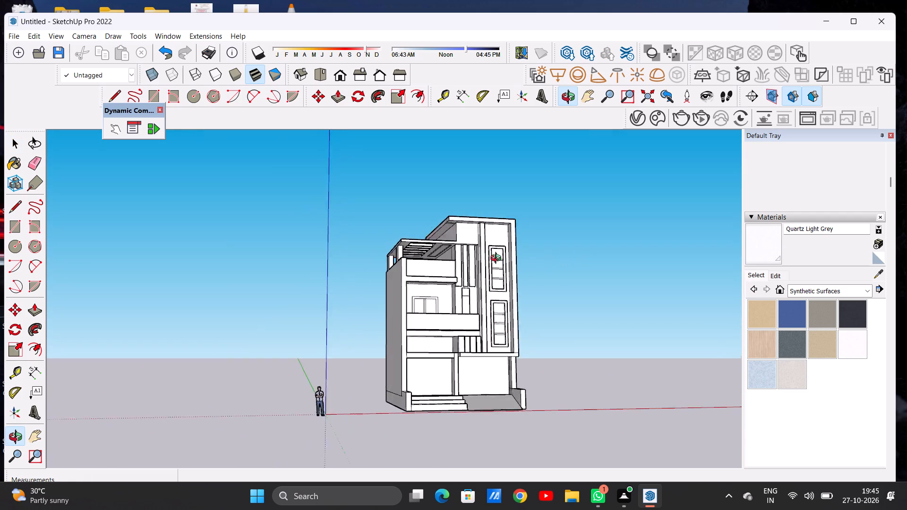
pyautogui.moveTo(498, 259); pyautogui.dragTo(475, 276, button='middle')
# Examine the underside of the slotted roof slab and its inset rectangles, and the overall building massing.
pyautogui.scroll(3, 447, 246)
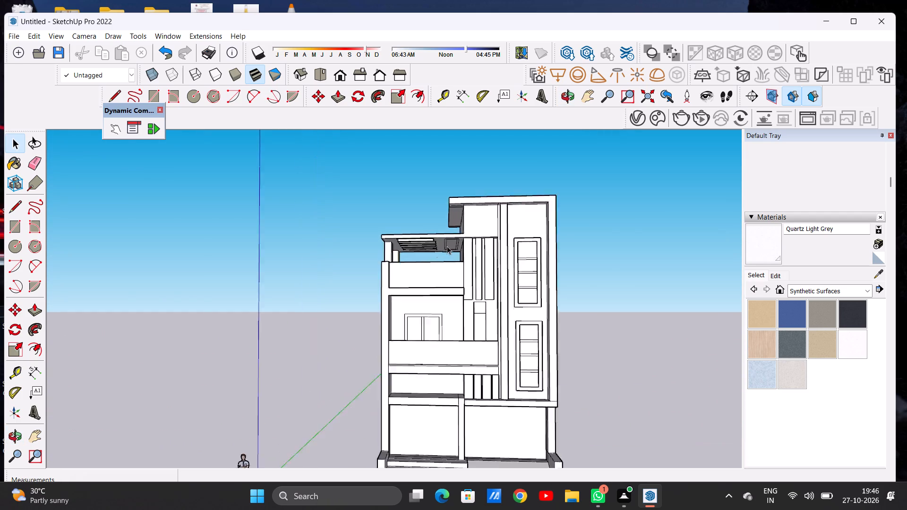
pyautogui.scroll(11, 447, 246)
pyautogui.moveTo(450, 255); pyautogui.dragTo(453, 224, button='middle')
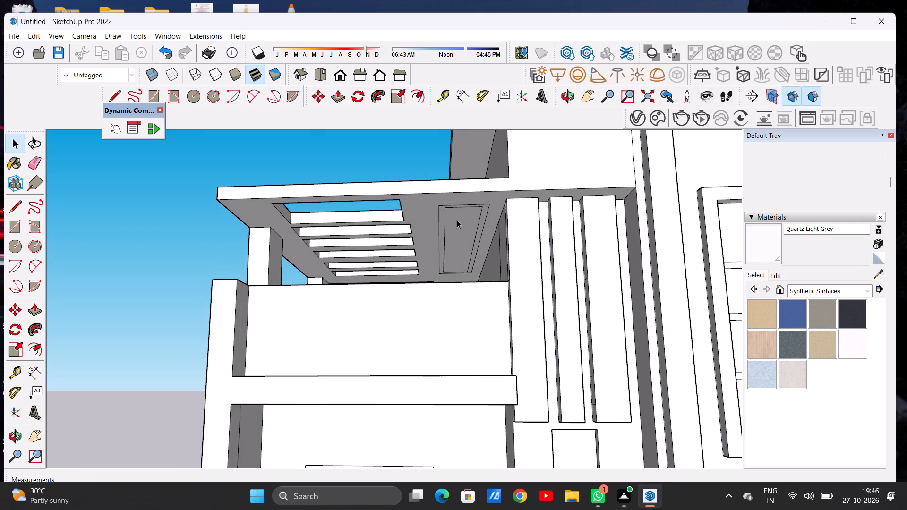
pyautogui.scroll(5, 459, 216)
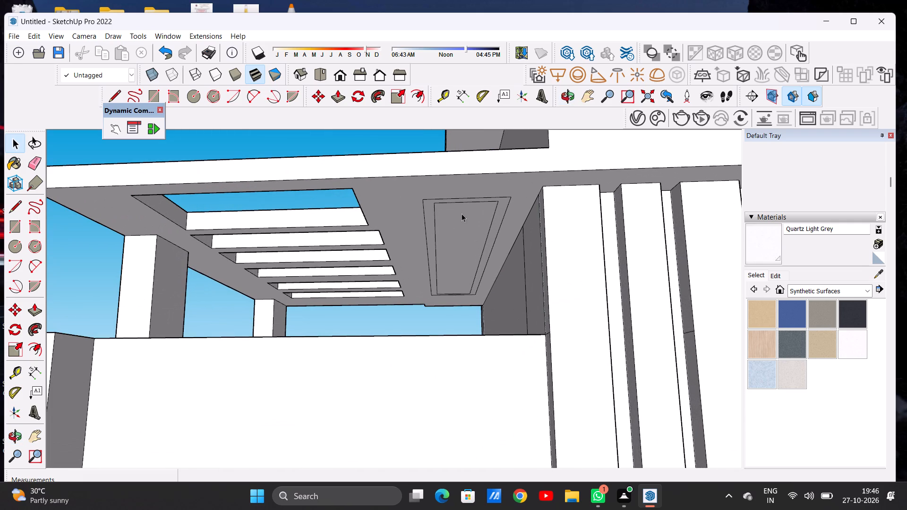
pyautogui.scroll(-8, 461, 213)
pyautogui.scroll(1, 435, 229)
pyautogui.scroll(-18, 435, 229)
pyautogui.moveTo(467, 226); pyautogui.dragTo(477, 317, button='middle')
pyautogui.scroll(1, 434, 210)
pyautogui.moveTo(434, 212); pyautogui.dragTo(439, 187, button='middle')
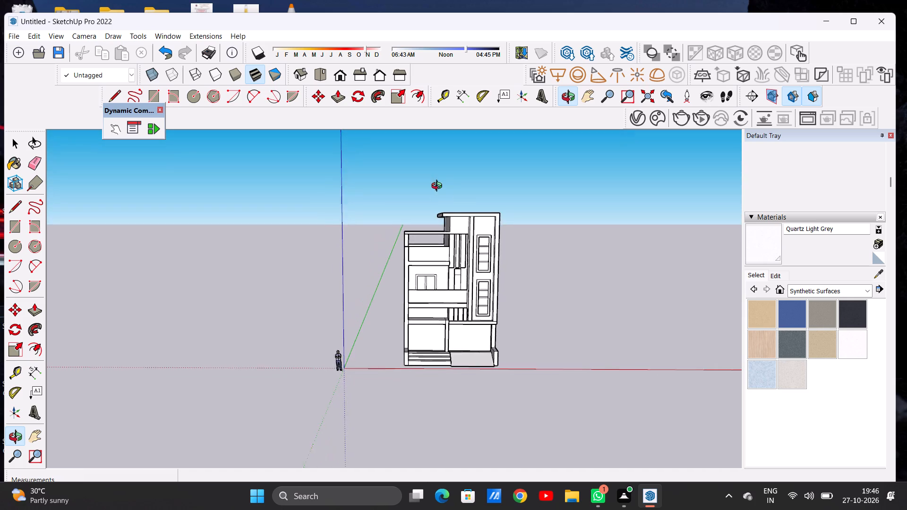
pyautogui.moveTo(439, 187); pyautogui.dragTo(439, 187, button='middle')
pyautogui.scroll(-2, 435, 243)
pyautogui.moveTo(460, 291); pyautogui.dragTo(453, 280, button='middle')
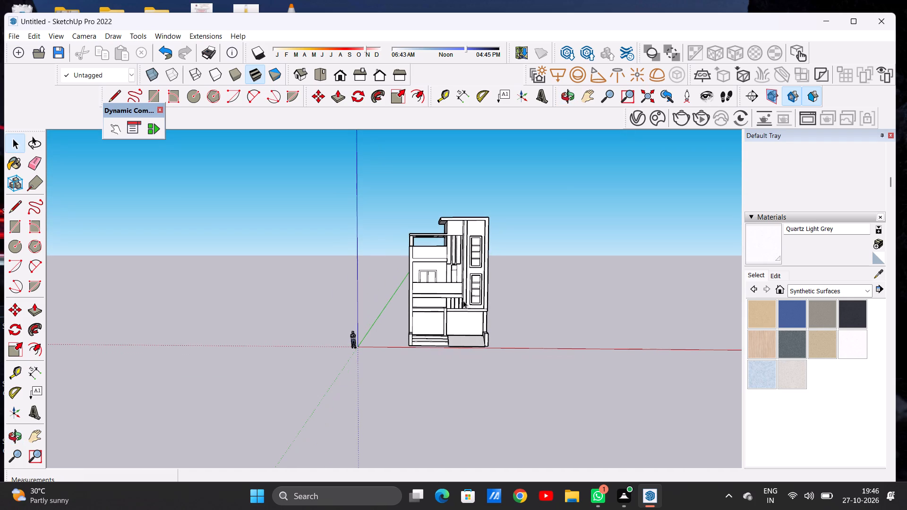
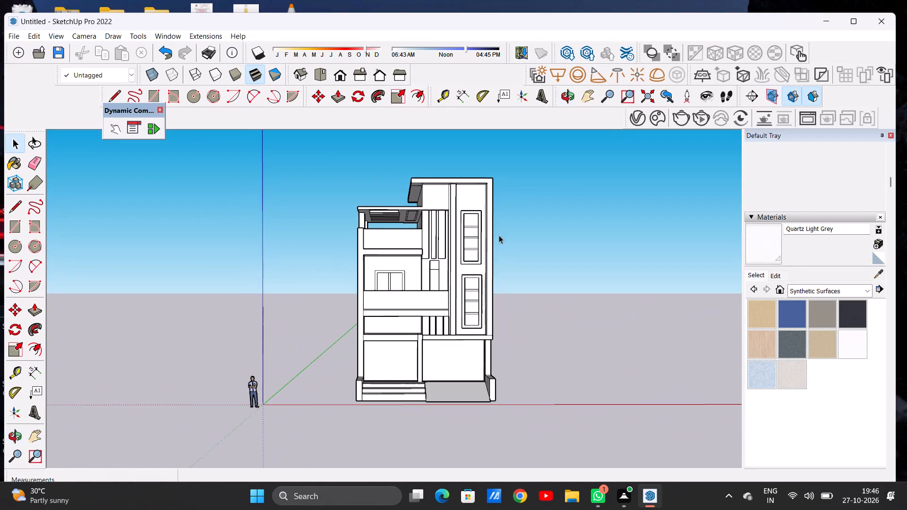
# Examine the building's front elevation, from the roof slabs and balconies to the ground-floor entrance steps and ramp.
pyautogui.scroll(-3, 428, 226)
pyautogui.moveTo(375, 240); pyautogui.dragTo(386, 259, button='middle')
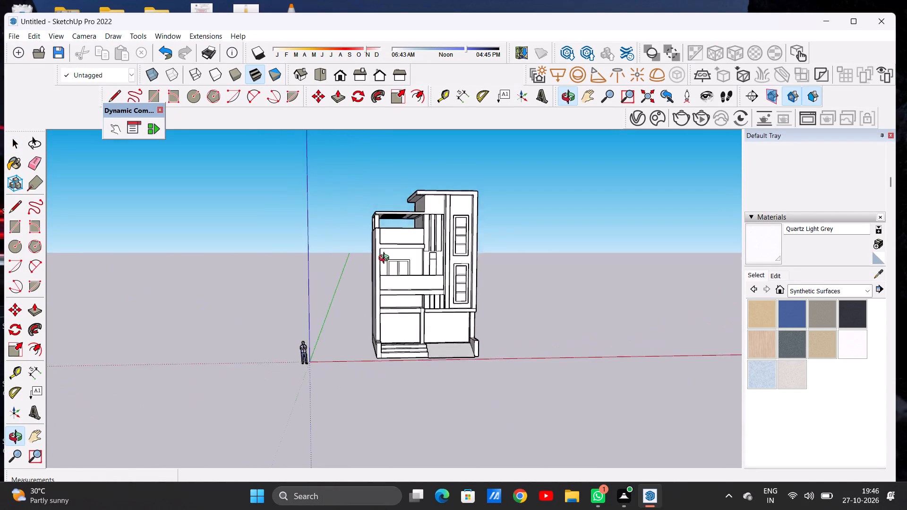
pyautogui.moveTo(386, 259); pyautogui.dragTo(373, 258, button='middle')
pyautogui.scroll(13, 407, 222)
pyautogui.moveTo(404, 224); pyautogui.dragTo(406, 208, button='middle')
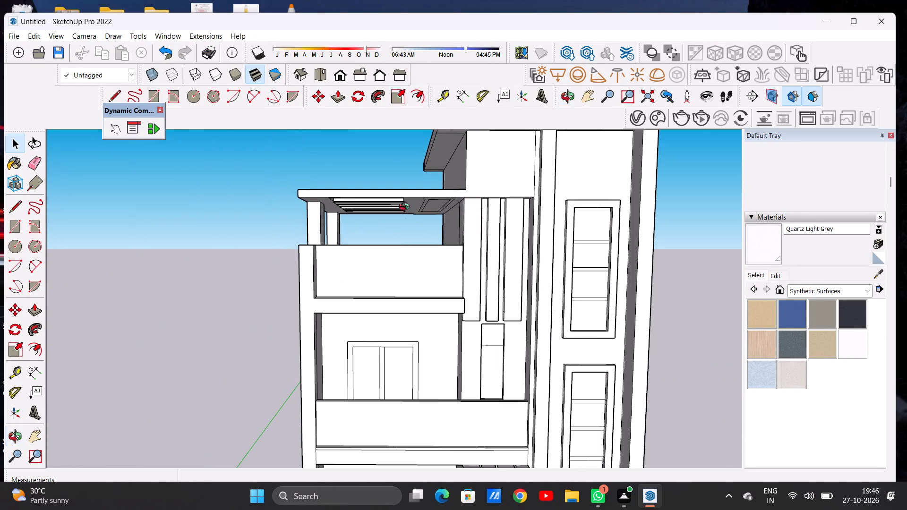
pyautogui.moveTo(406, 208); pyautogui.dragTo(403, 243, button='middle')
pyautogui.scroll(-11, 406, 238)
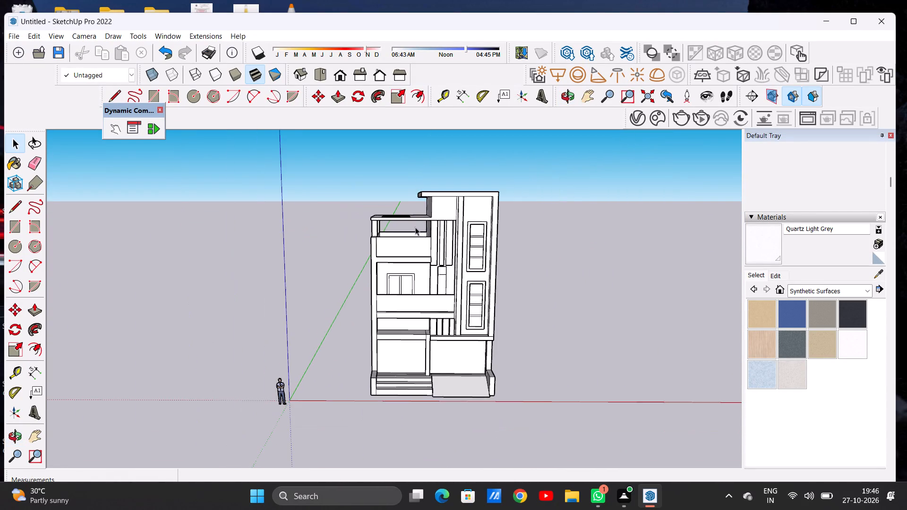
pyautogui.scroll(-6, 430, 244)
pyautogui.scroll(3, 433, 272)
pyautogui.scroll(-1, 434, 276)
pyautogui.scroll(3, 434, 277)
pyautogui.scroll(8, 458, 317)
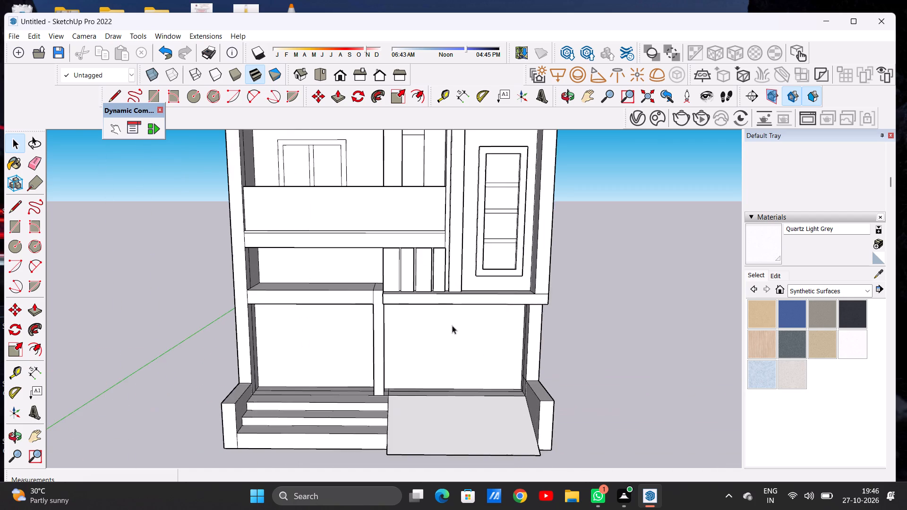
pyautogui.scroll(2, 452, 325)
pyautogui.moveTo(437, 247); pyautogui.dragTo(419, 221, button='middle')
pyautogui.scroll(-20, 424, 268)
pyautogui.scroll(-1, 424, 268)
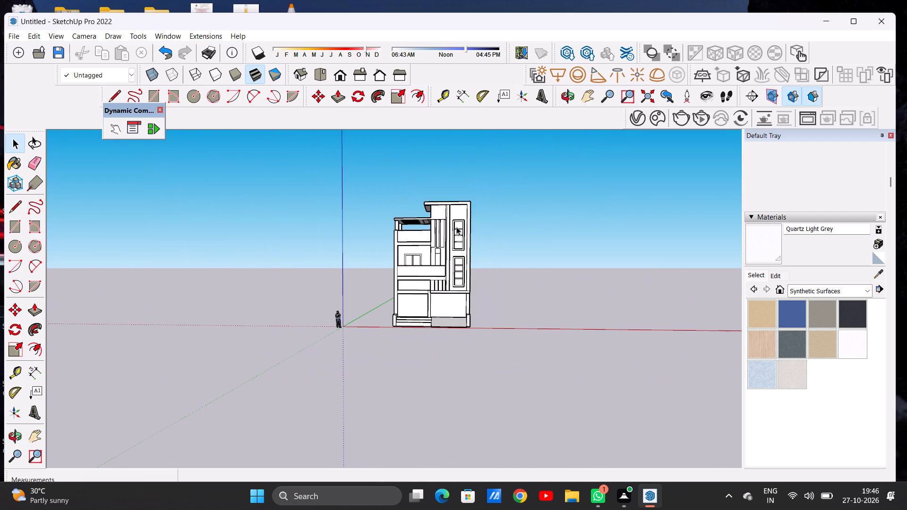
pyautogui.scroll(3, 456, 227)
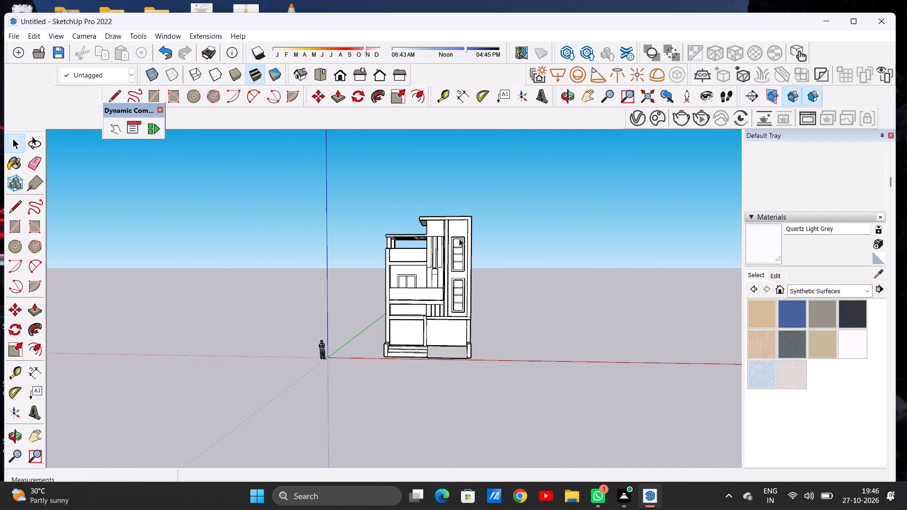
pyautogui.scroll(6, 450, 238)
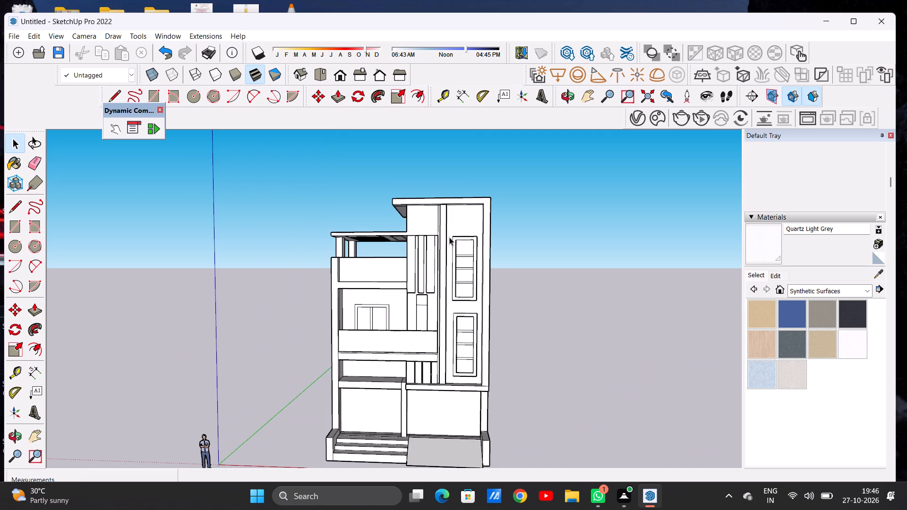
pyautogui.scroll(-6, 448, 219)
pyautogui.scroll(11, 433, 328)
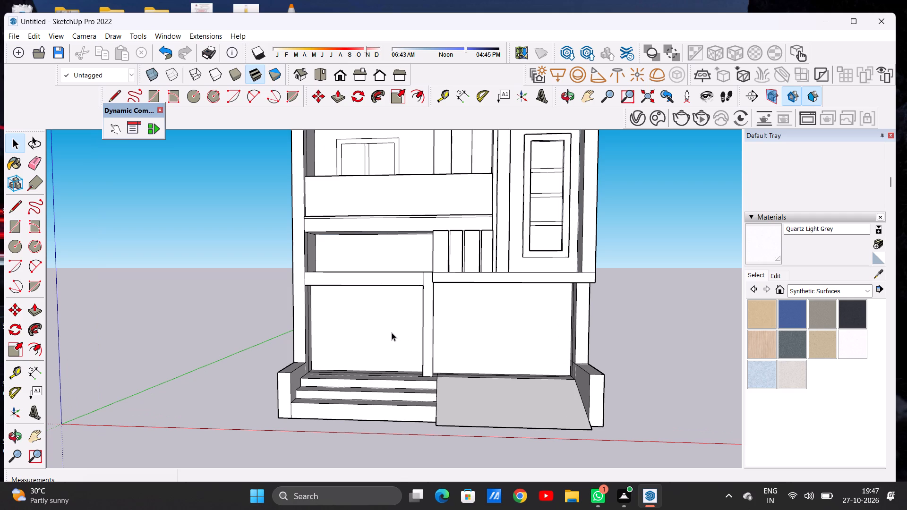
# Draw a line about 11 1/8" long across the ground-floor middle column, continuing the lower edge of the beam above the steps.
pyautogui.moveTo(397, 288); pyautogui.dragTo(408, 369, button='middle')
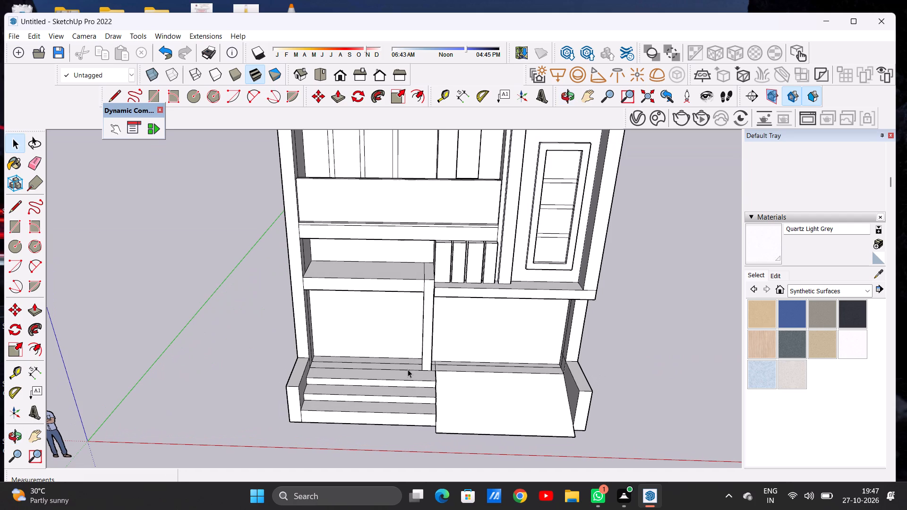
pyautogui.scroll(1, 429, 277)
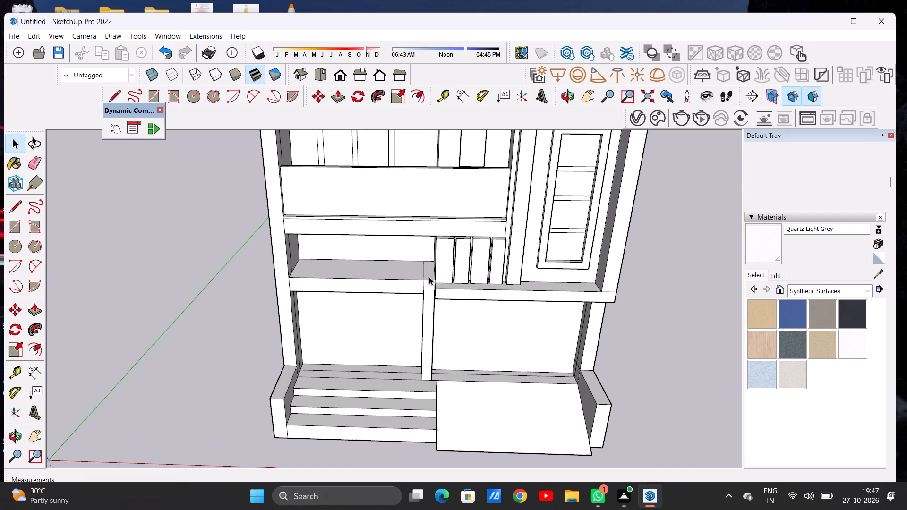
pyautogui.moveTo(420, 277); pyautogui.dragTo(422, 266, button='middle')
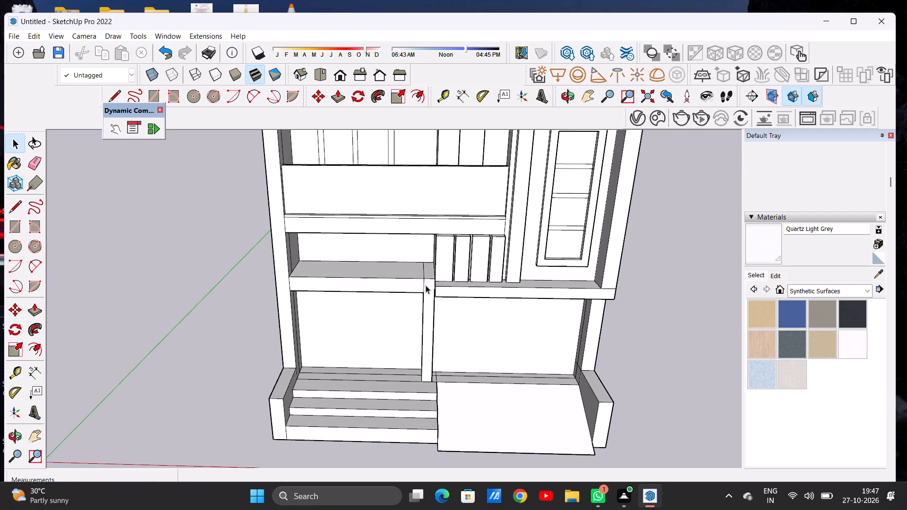
pyautogui.scroll(6, 427, 293)
pyautogui.press('l')
pyautogui.scroll(2, 429, 301)
pyautogui.scroll(-1, 429, 301)
pyautogui.scroll(3, 429, 301)
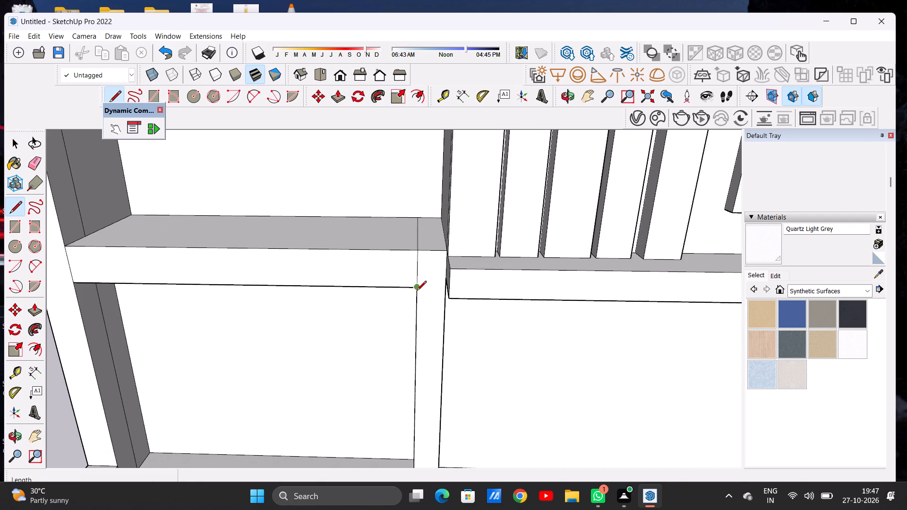
pyautogui.click(417, 291)
pyautogui.click(444, 291)
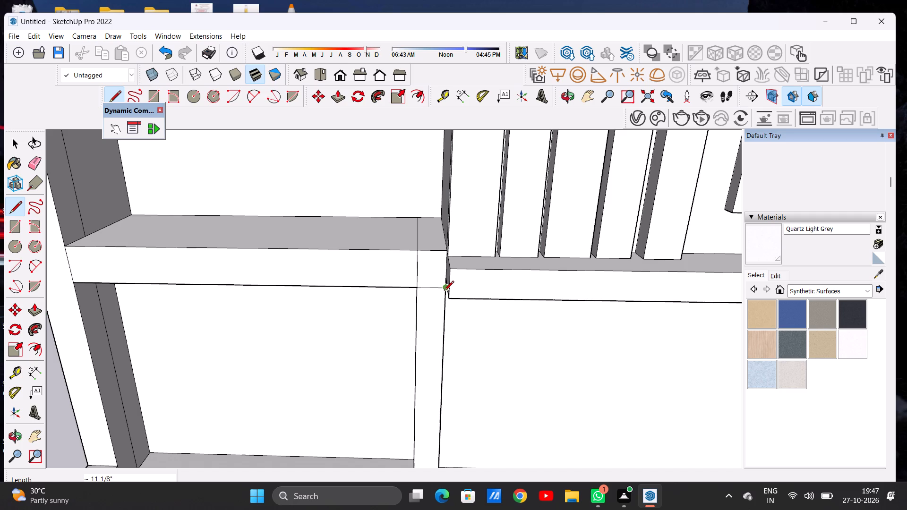
pyautogui.press('space')
# Erase the short vertical edge separating the beam's front face from the column top.
pyautogui.write('E')
pyautogui.moveTo(426, 270); pyautogui.dragTo(410, 266)
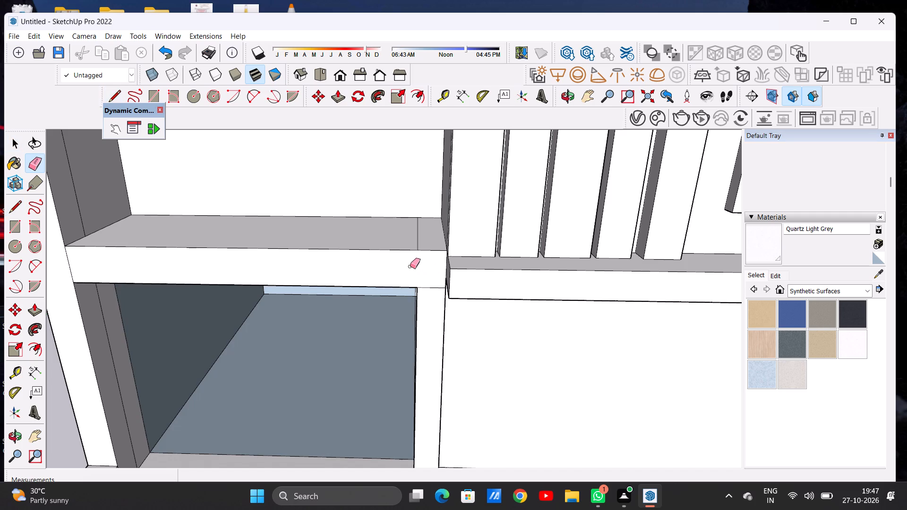
pyautogui.hotkey('ctrl', 'z')
pyautogui.scroll(6, 423, 277)
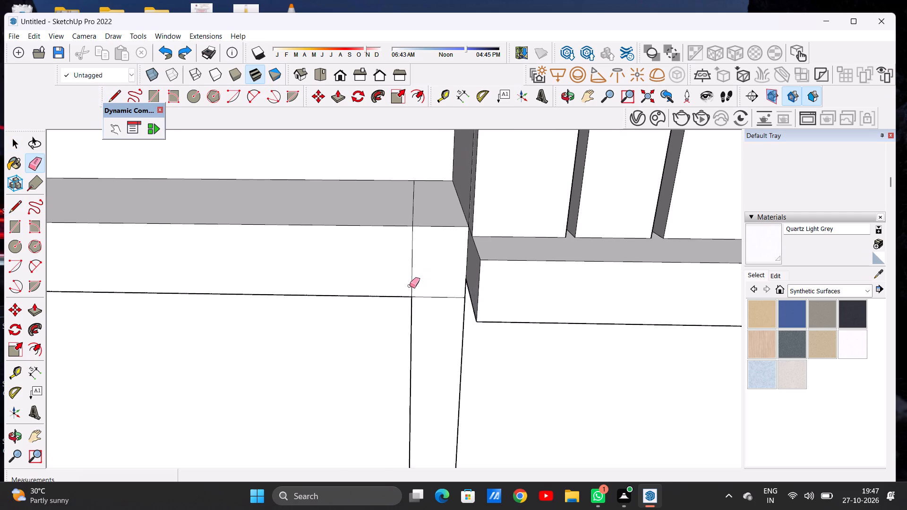
pyautogui.moveTo(406, 278); pyautogui.dragTo(465, 205, button='middle')
pyautogui.scroll(5, 422, 250)
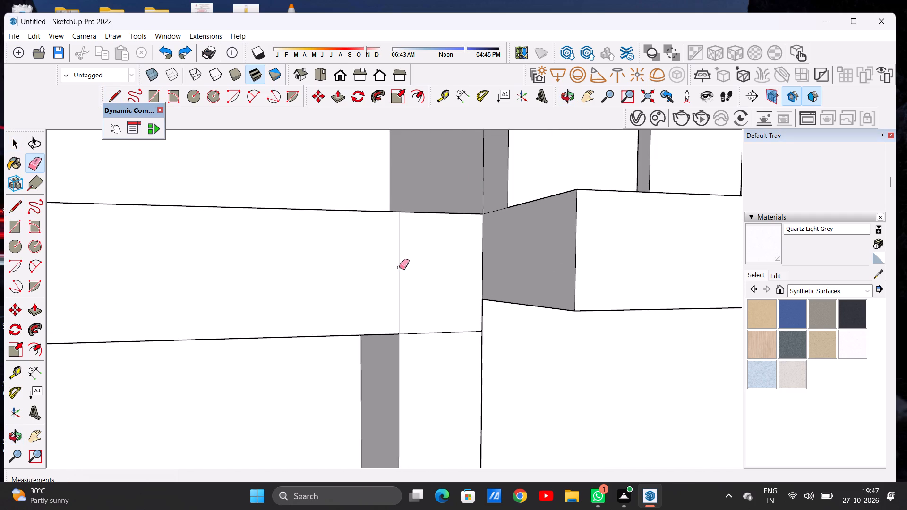
pyautogui.click(399, 267)
pyautogui.press('space')
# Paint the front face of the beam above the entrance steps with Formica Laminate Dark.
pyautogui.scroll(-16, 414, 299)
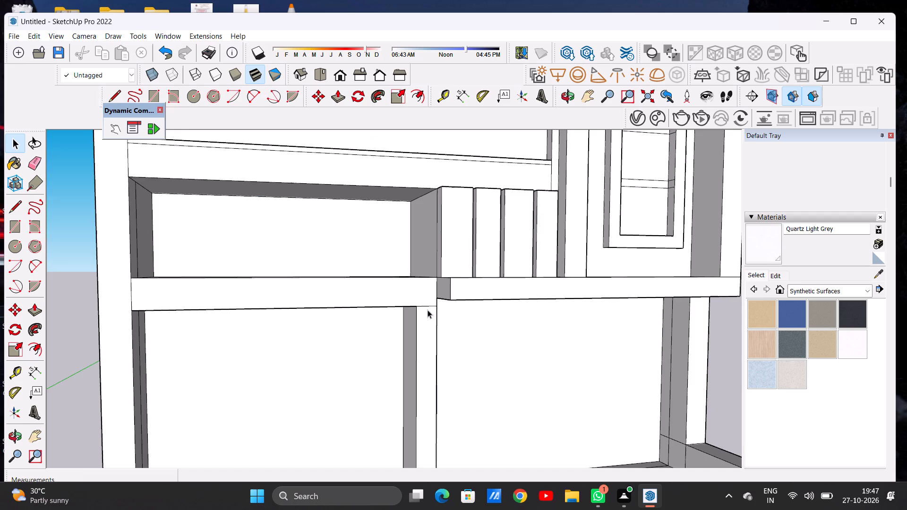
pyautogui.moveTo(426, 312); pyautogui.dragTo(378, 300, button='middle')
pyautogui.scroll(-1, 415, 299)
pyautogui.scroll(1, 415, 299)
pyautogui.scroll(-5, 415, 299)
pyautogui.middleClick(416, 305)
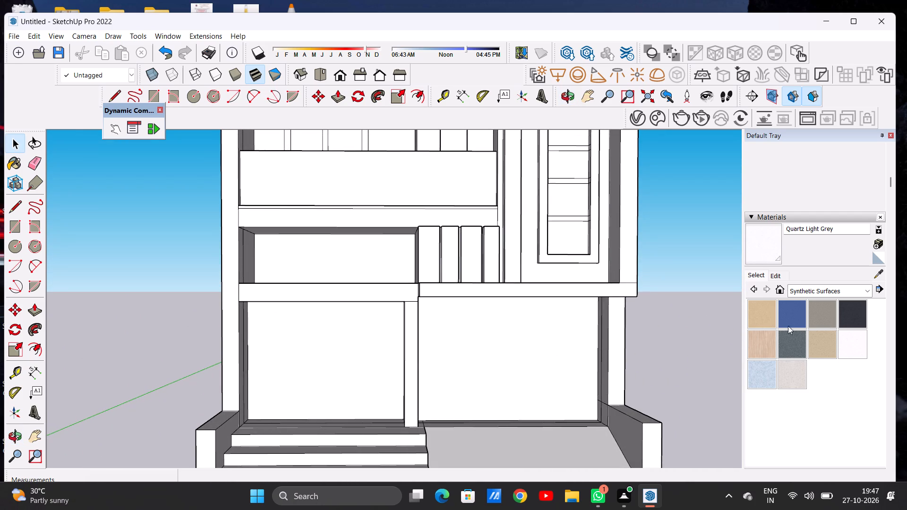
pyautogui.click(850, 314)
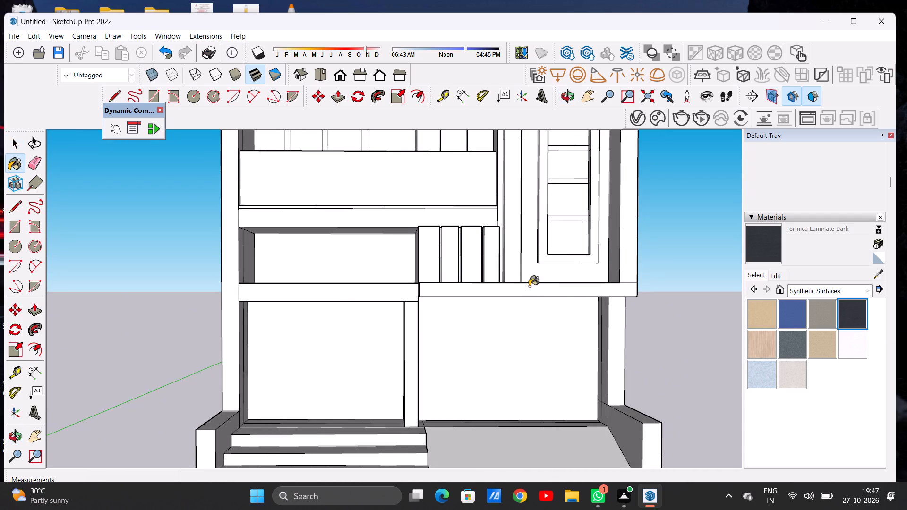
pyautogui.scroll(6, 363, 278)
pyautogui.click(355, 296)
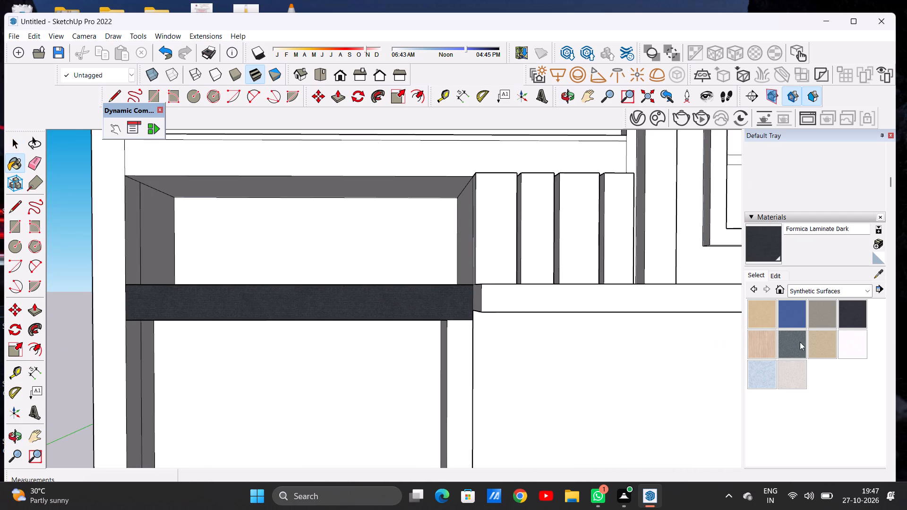
# Paint the beam's front face with Asphalt New from the Asphalt and Concrete materials.
pyautogui.click(804, 290)
pyautogui.click(803, 306)
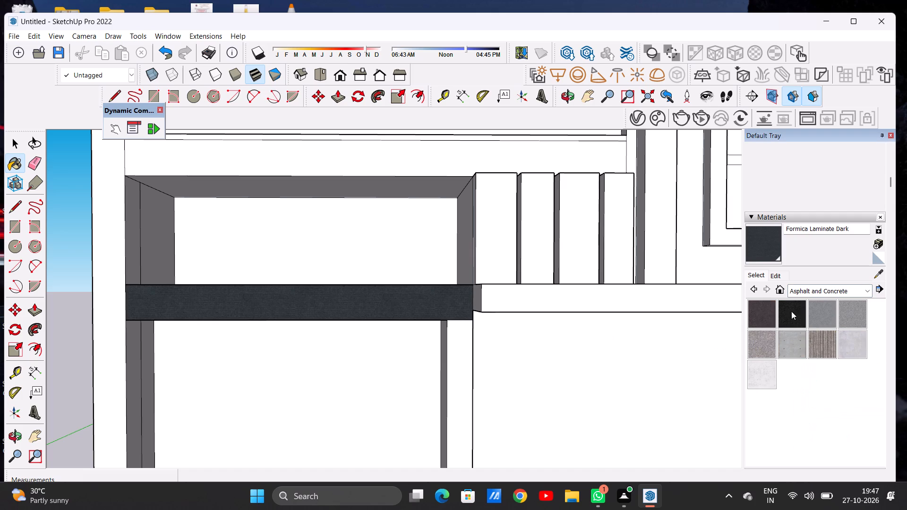
pyautogui.click(758, 314)
pyautogui.scroll(4, 412, 301)
pyautogui.click(411, 301)
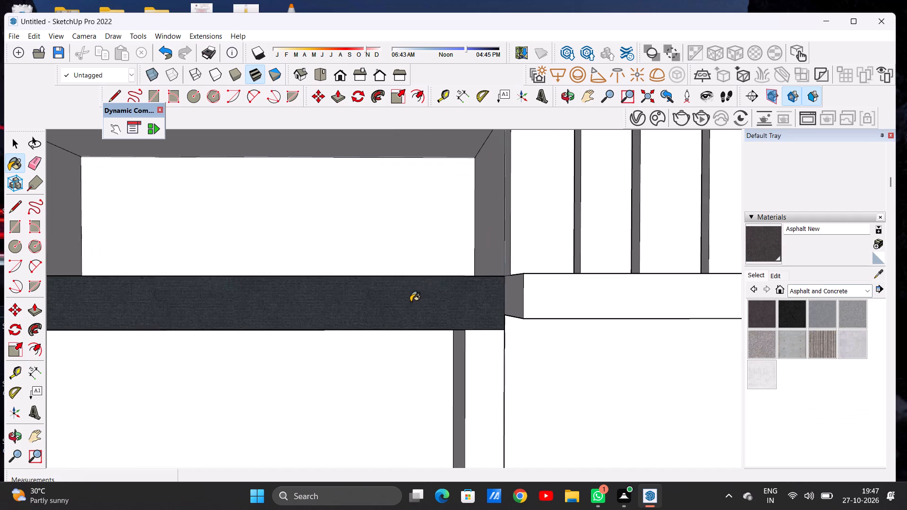
# Paint the underside of the same beam with Asphalt New.
pyautogui.scroll(-10, 437, 313)
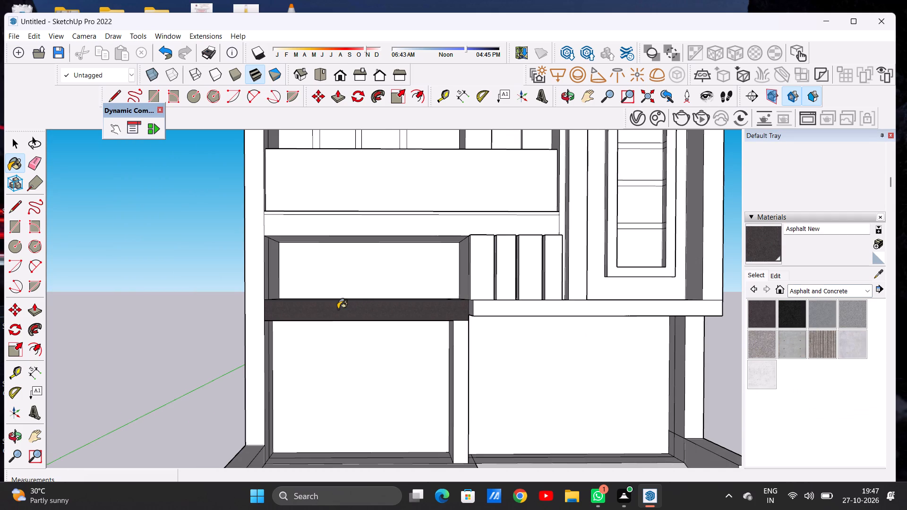
pyautogui.moveTo(262, 314); pyautogui.dragTo(240, 292, button='middle')
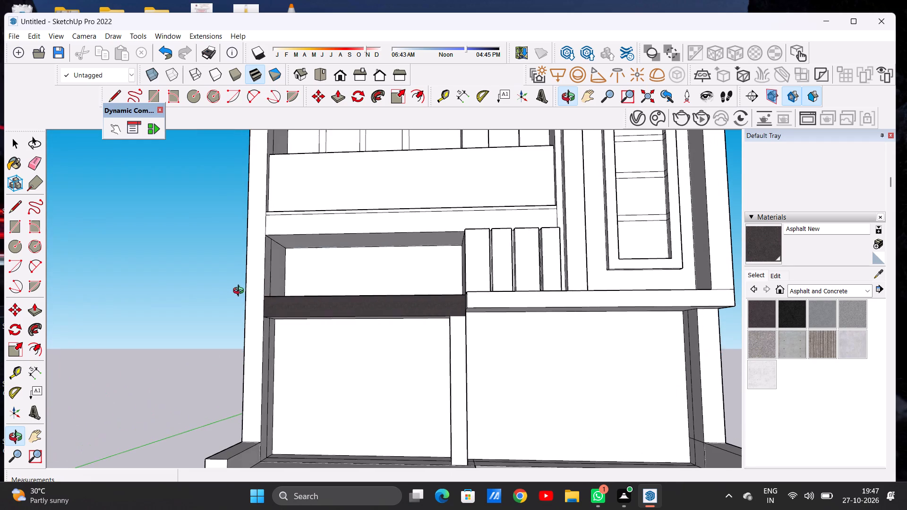
pyautogui.moveTo(240, 292); pyautogui.dragTo(240, 293, button='middle')
pyautogui.scroll(-3, 398, 320)
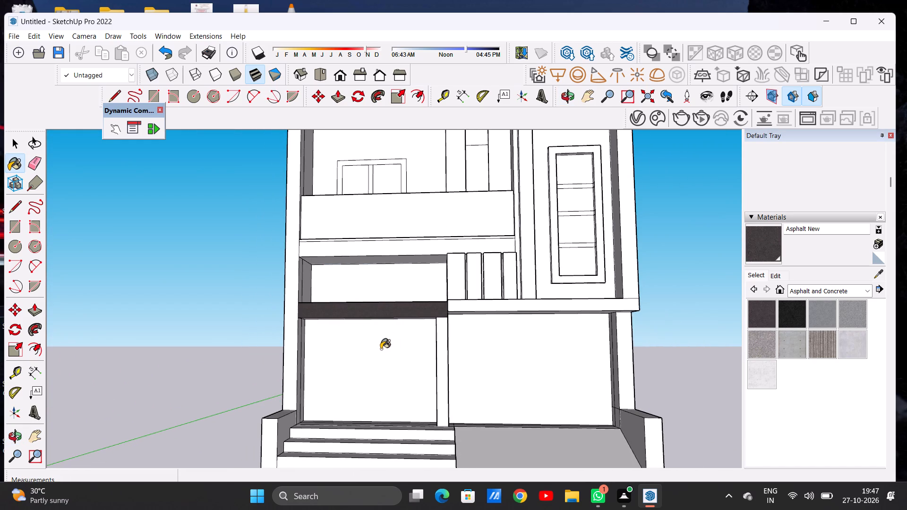
pyautogui.moveTo(391, 351); pyautogui.dragTo(390, 334, button='middle')
pyautogui.scroll(6, 390, 334)
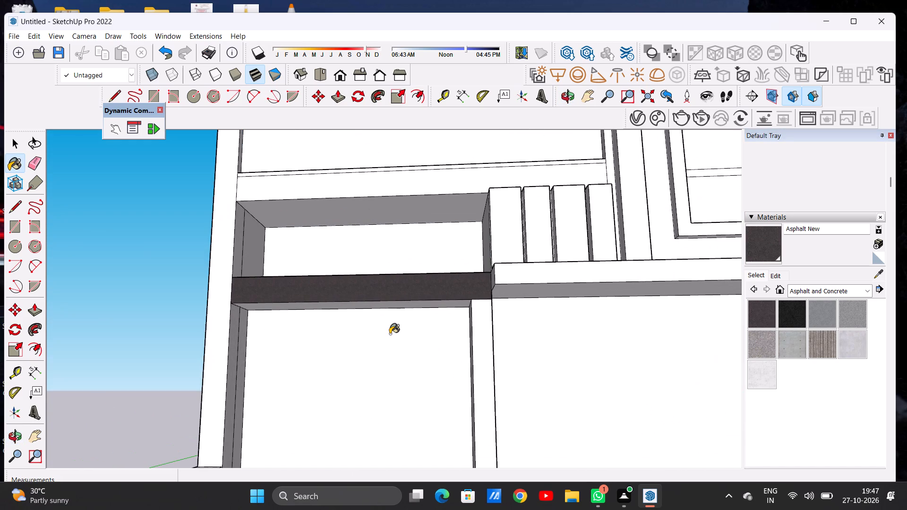
pyautogui.moveTo(385, 333); pyautogui.dragTo(395, 299, button='middle')
pyautogui.scroll(4, 397, 296)
pyautogui.click(397, 295)
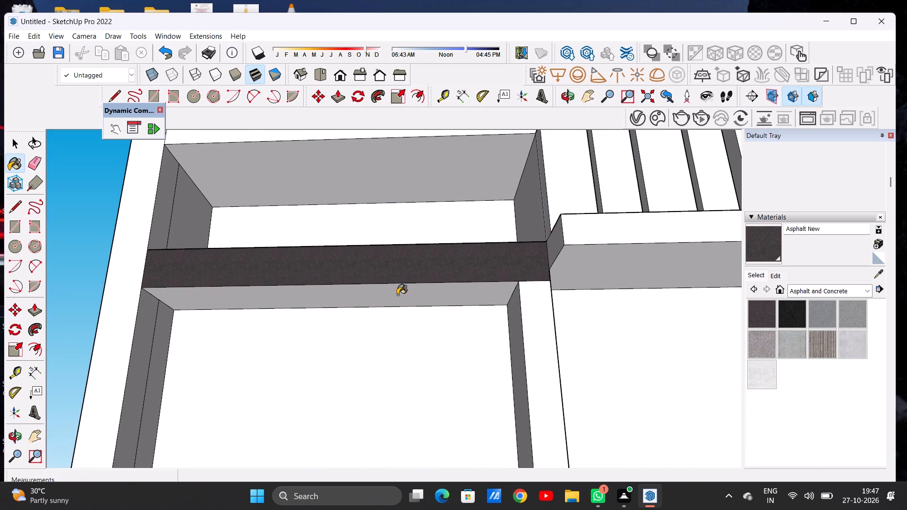
pyautogui.press('space')
# Paint the ground-floor wall panel behind the steps with Blinds Roman Hobbled Blue from the Window Coverings materials.
pyautogui.scroll(-6, 441, 350)
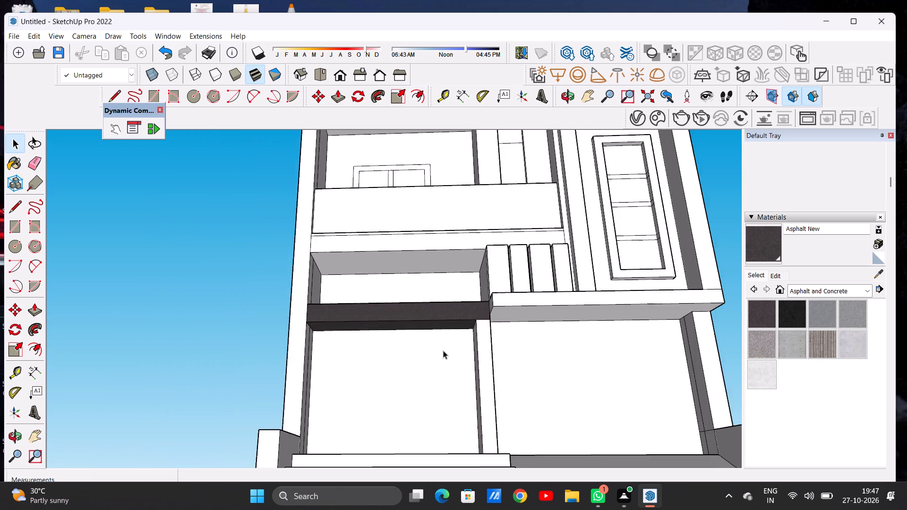
pyautogui.scroll(-8, 443, 350)
pyautogui.moveTo(421, 319); pyautogui.dragTo(423, 410, button='middle')
pyautogui.scroll(7, 440, 392)
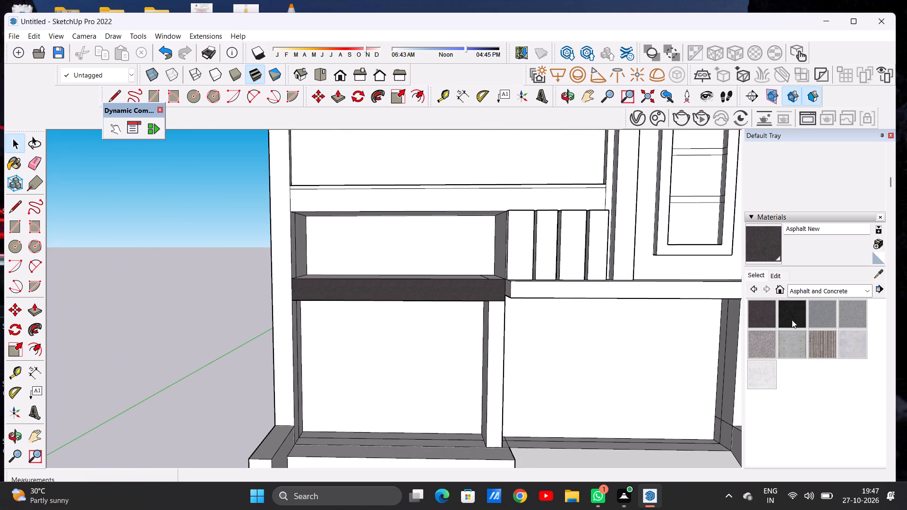
pyautogui.click(799, 292)
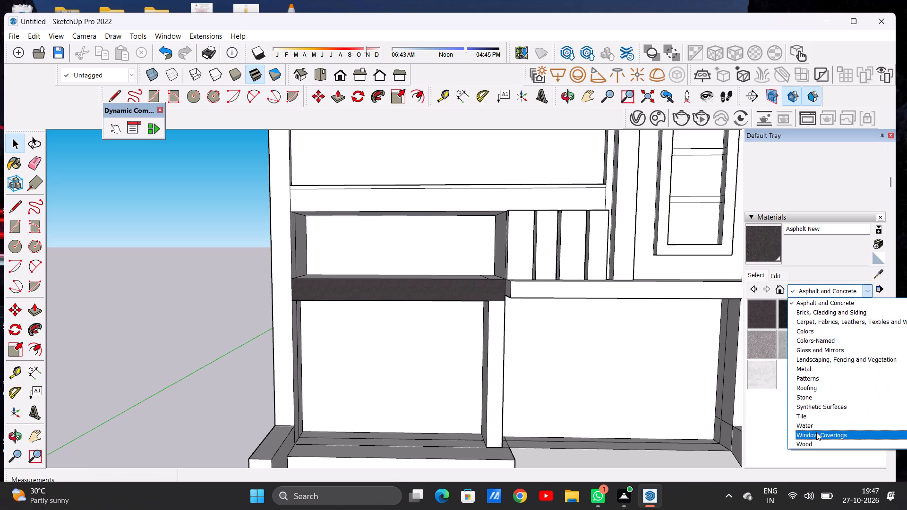
pyautogui.click(816, 432)
pyautogui.scroll(-1, 821, 363)
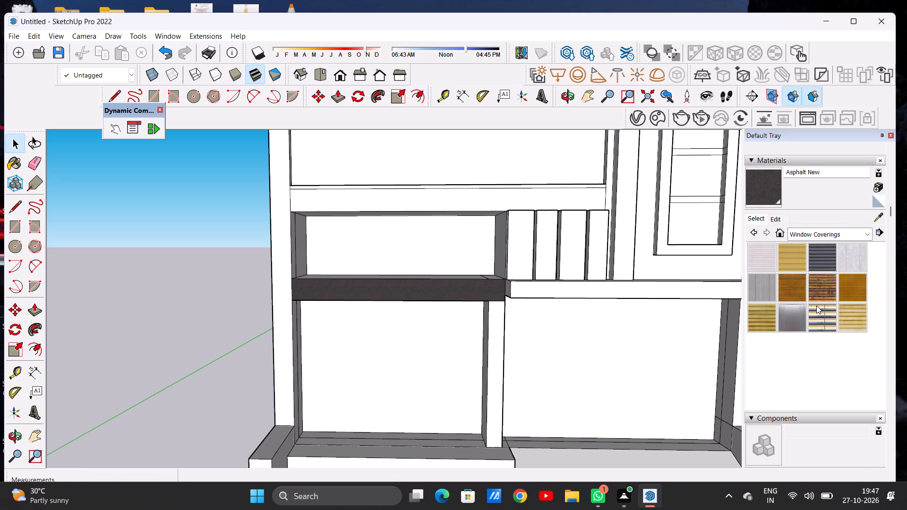
pyautogui.click(816, 259)
pyautogui.click(433, 374)
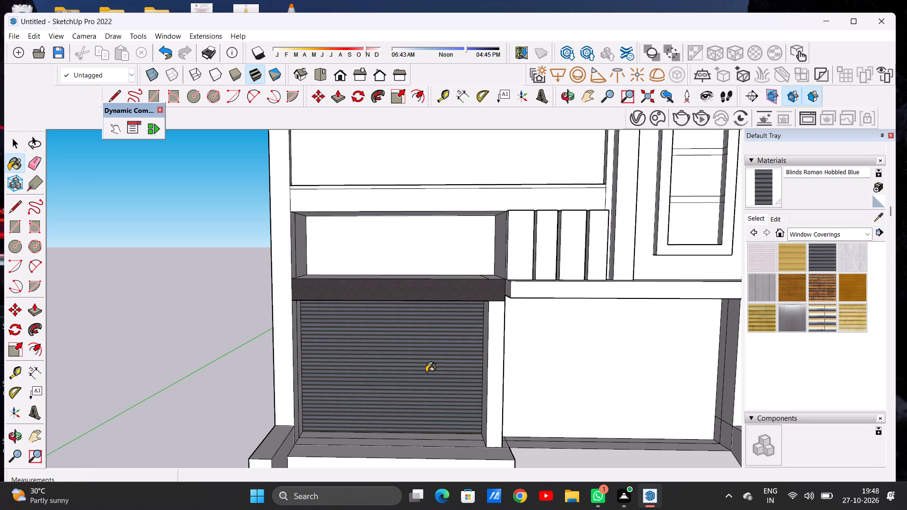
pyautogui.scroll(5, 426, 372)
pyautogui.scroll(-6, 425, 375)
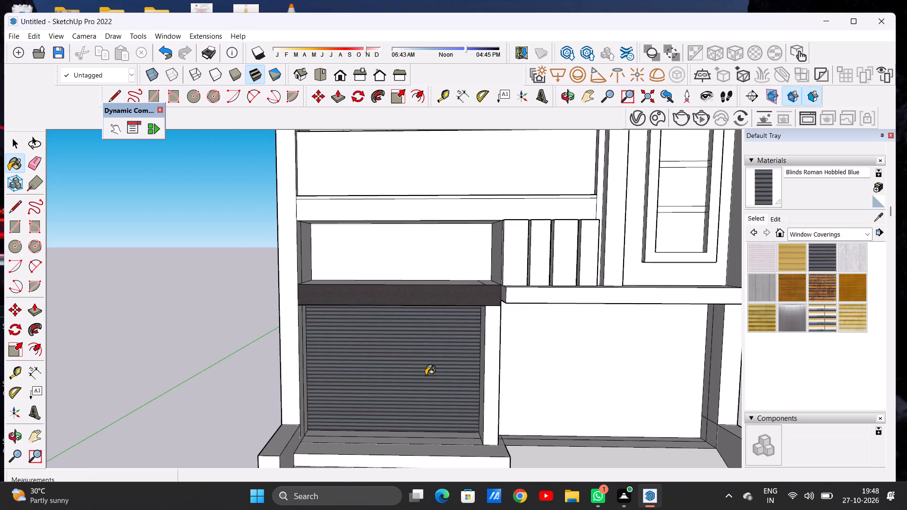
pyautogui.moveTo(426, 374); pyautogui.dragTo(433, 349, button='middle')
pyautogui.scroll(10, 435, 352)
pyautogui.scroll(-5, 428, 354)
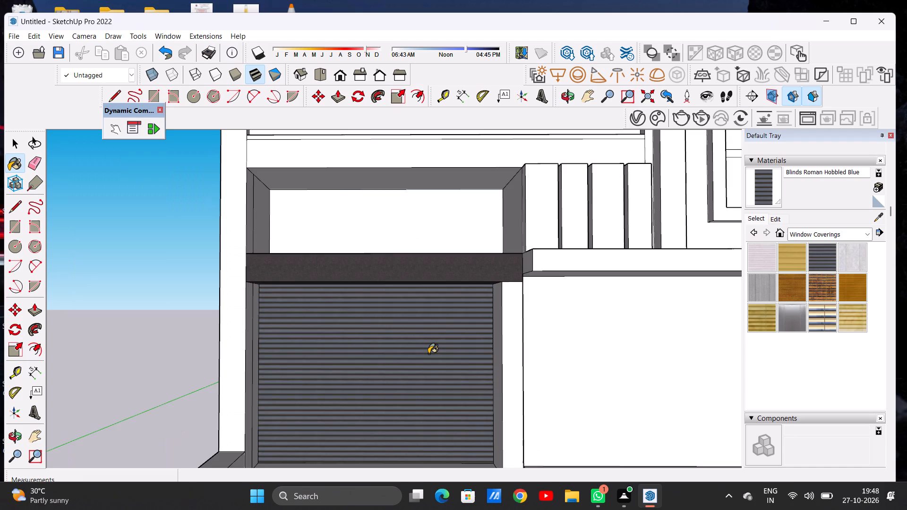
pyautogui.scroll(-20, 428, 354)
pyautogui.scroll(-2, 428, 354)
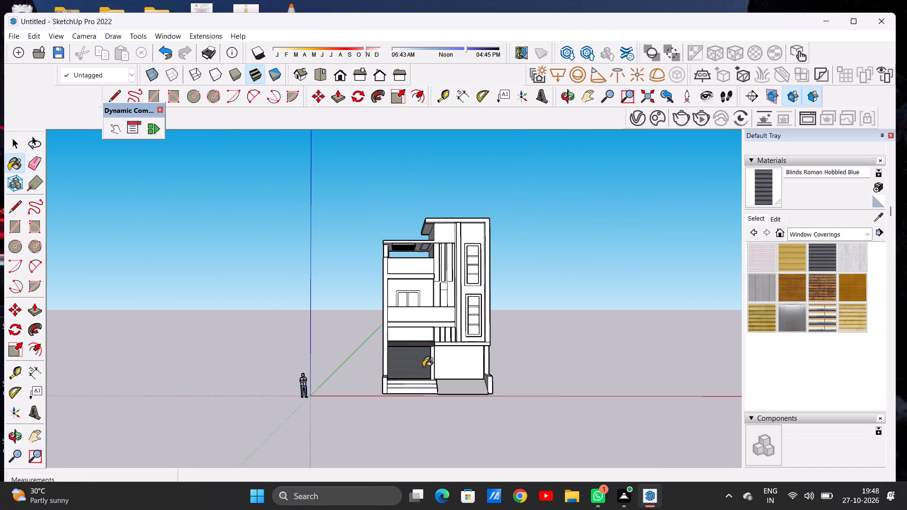
# Darken the colour of the Blinds Roman Hobbled Blue material on the ground-floor shutter panel.
pyautogui.scroll(15, 441, 365)
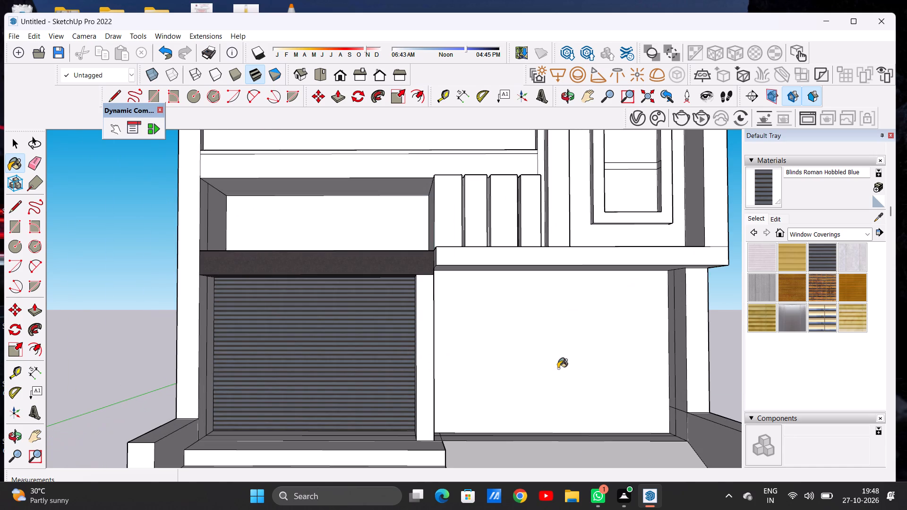
pyautogui.click(774, 215)
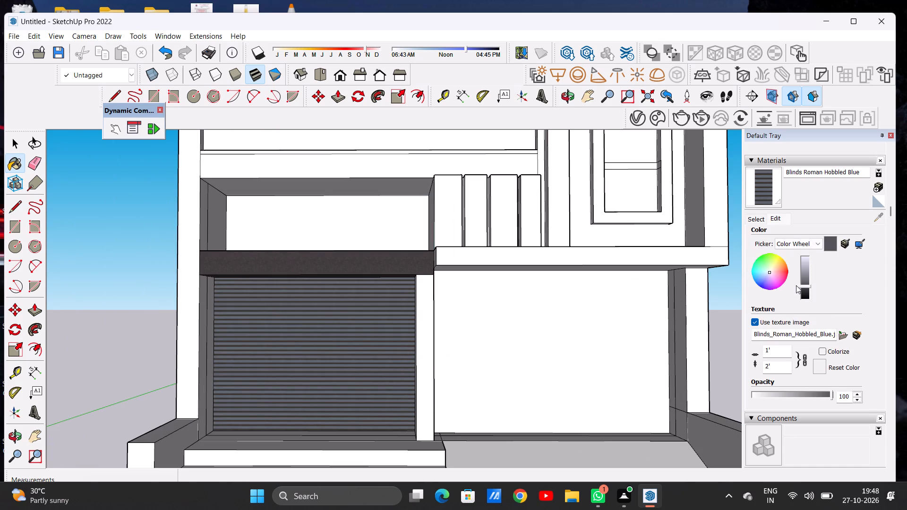
pyautogui.click(803, 289)
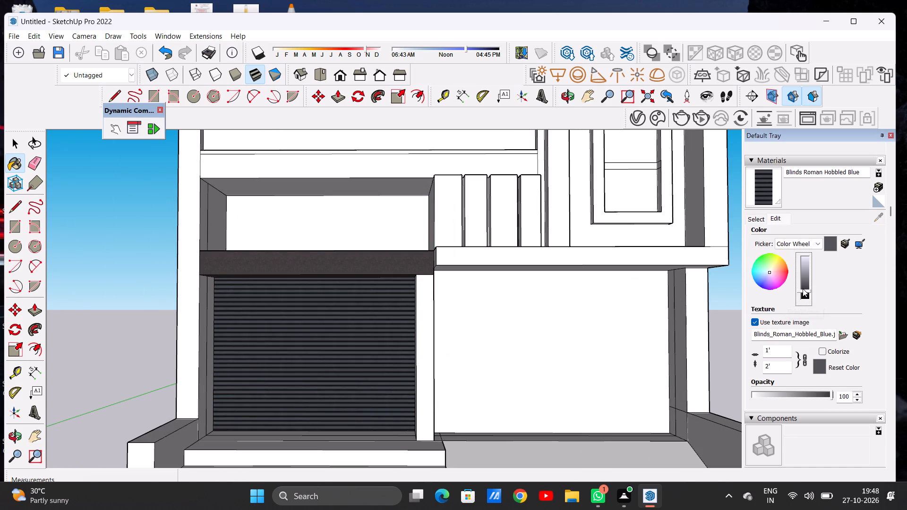
pyautogui.scroll(9, 358, 324)
pyautogui.scroll(-1, 354, 334)
pyautogui.scroll(1, 354, 334)
pyautogui.scroll(-5, 389, 333)
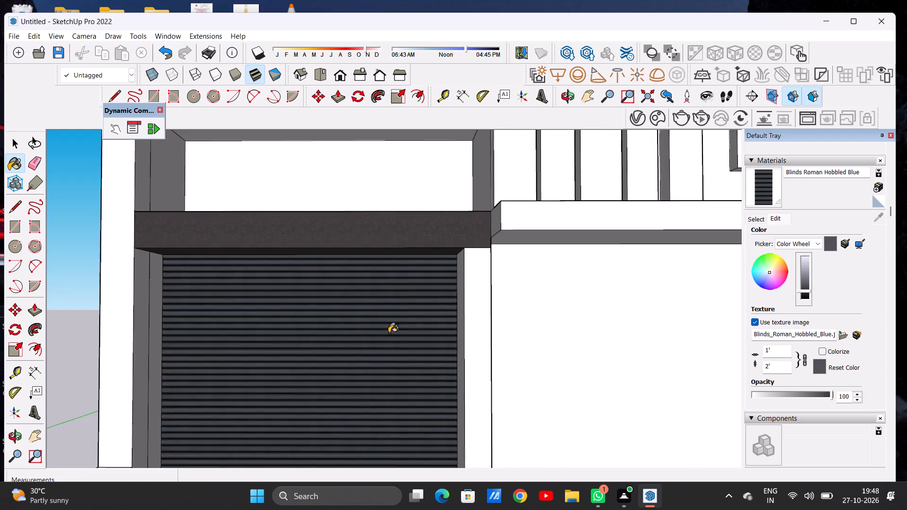
pyautogui.scroll(-7, 389, 333)
pyautogui.press('space')
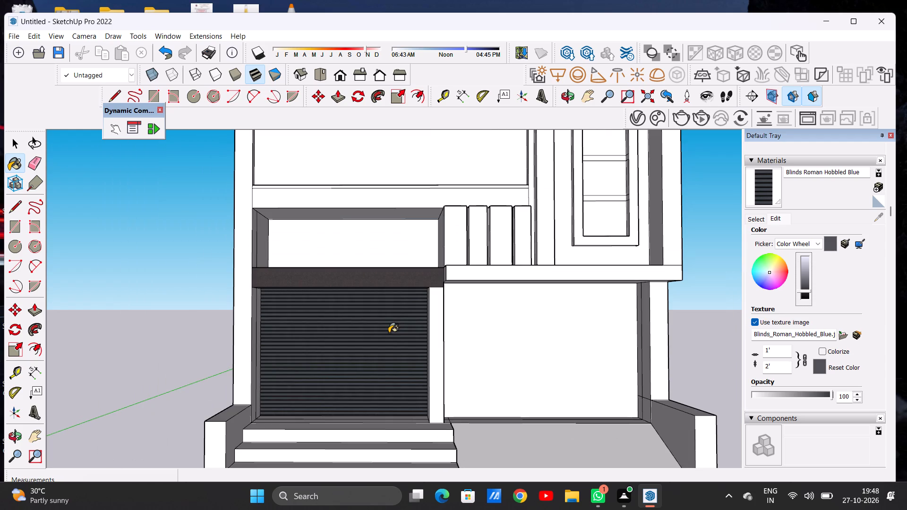
pyautogui.scroll(-4, 363, 335)
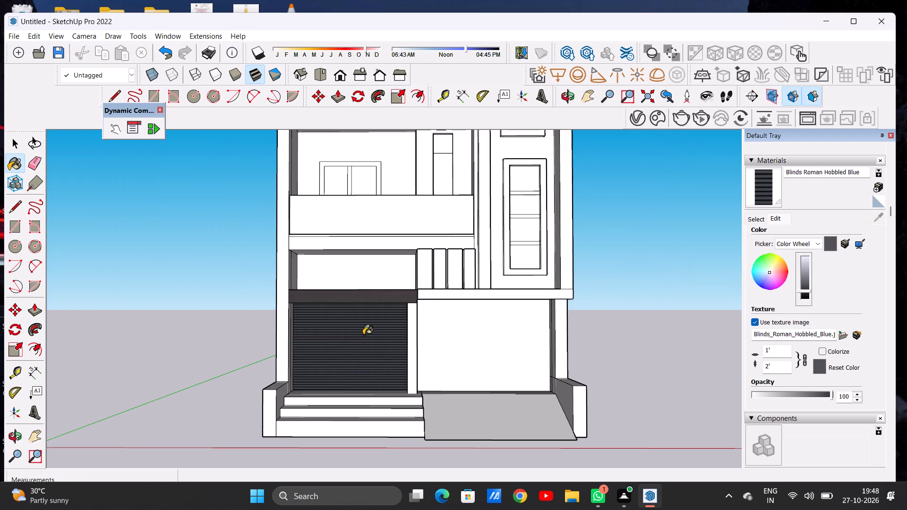
pyautogui.click(582, 323)
pyautogui.press('space')
# Offset the outline of the blank ground-floor panel behind the ramp inward by about 7 7/8".
pyautogui.scroll(2, 409, 330)
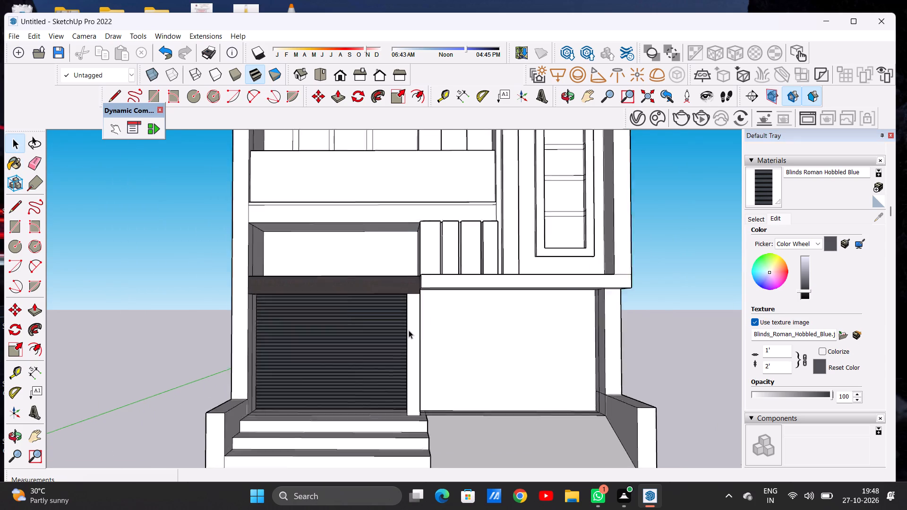
pyautogui.scroll(3, 409, 330)
pyautogui.scroll(-6, 371, 337)
pyautogui.scroll(5, 480, 340)
pyautogui.moveTo(480, 340); pyautogui.dragTo(469, 330, button='middle')
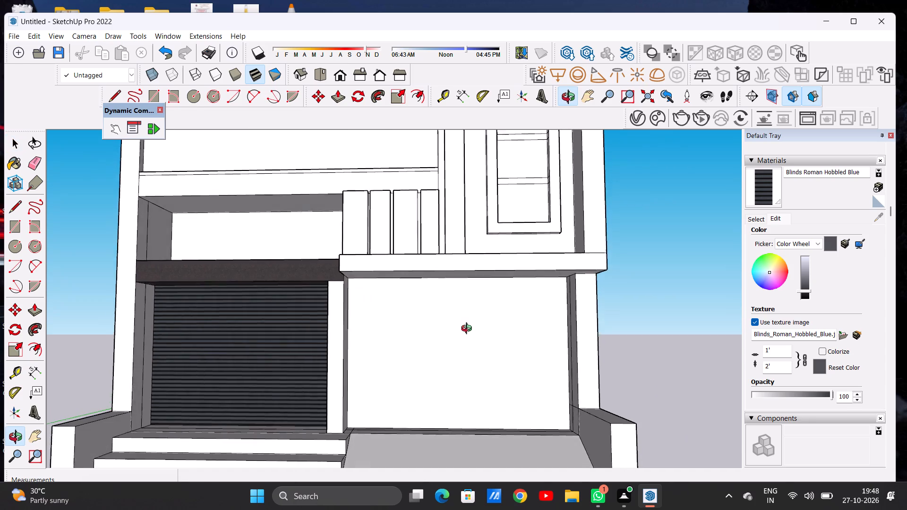
pyautogui.moveTo(469, 330); pyautogui.dragTo(471, 337, button='middle')
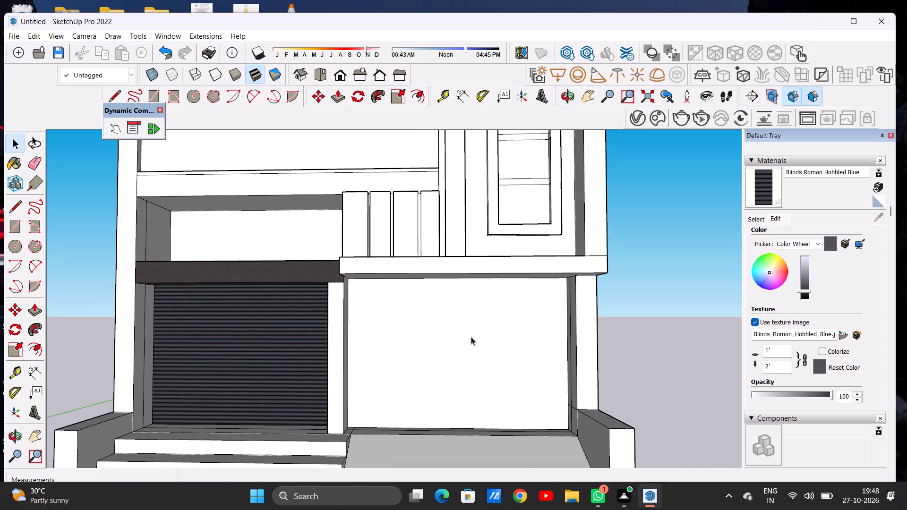
pyautogui.press('r')
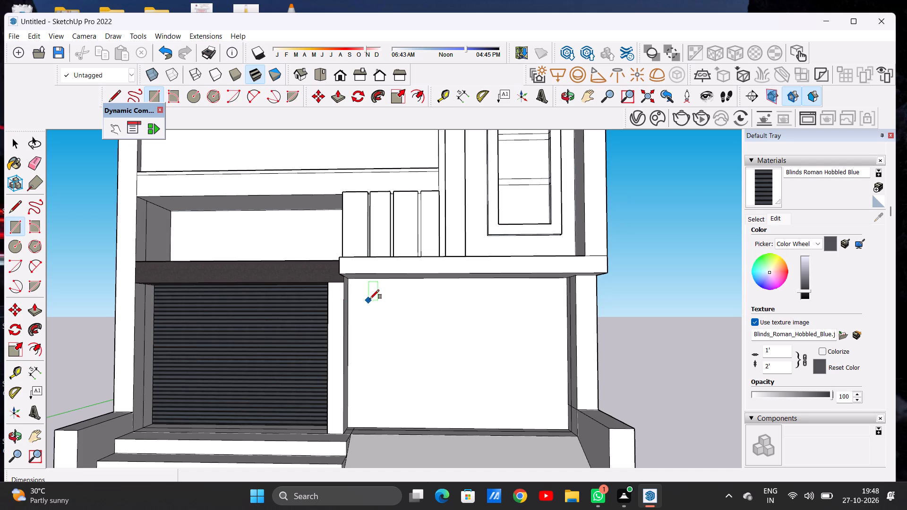
pyautogui.press('space')
pyautogui.write('OF')
pyautogui.click(424, 290)
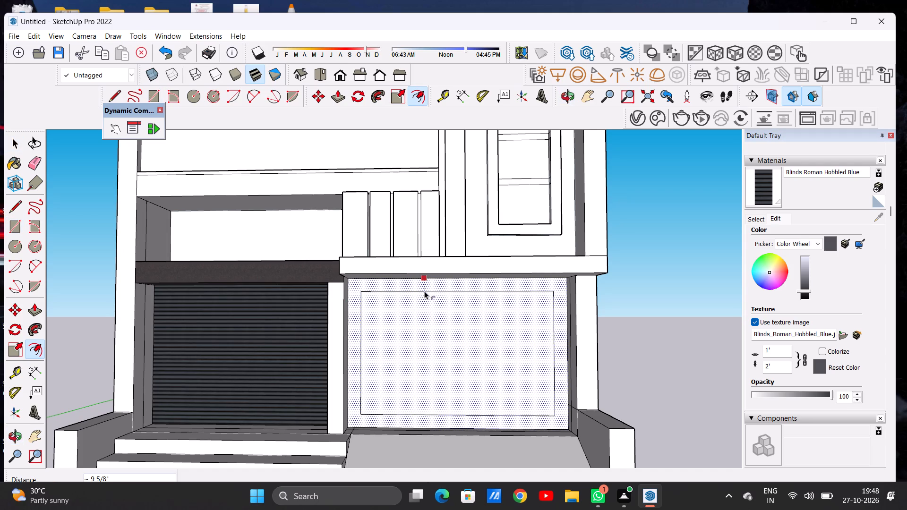
pyautogui.click(424, 289)
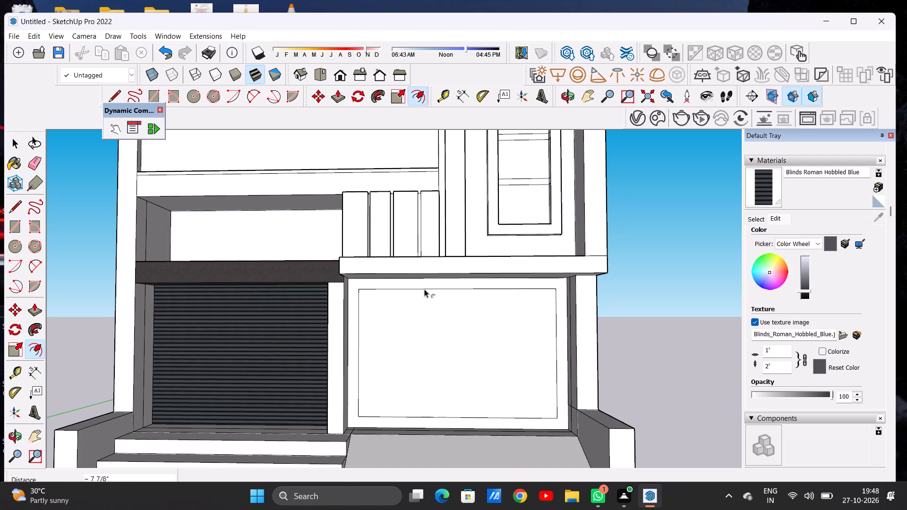
pyautogui.press('space')
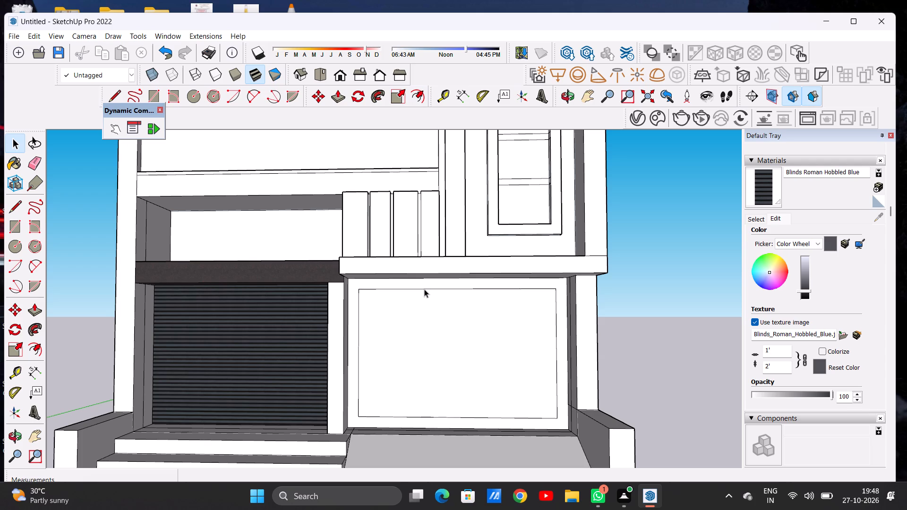
# Draw two full-height vertical lines inside the inset panel outline, splitting it into two door leaves with a narrow strip between them.
pyautogui.press('l')
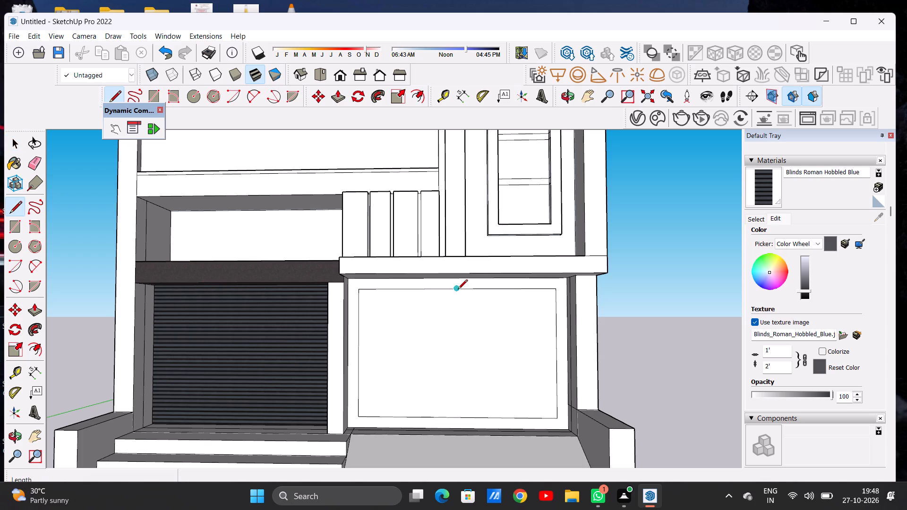
pyautogui.click(449, 287)
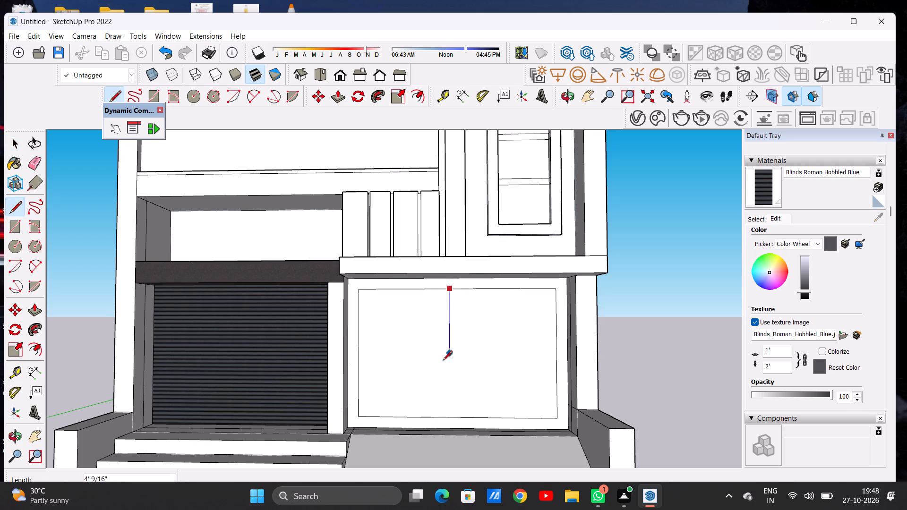
pyautogui.click(448, 419)
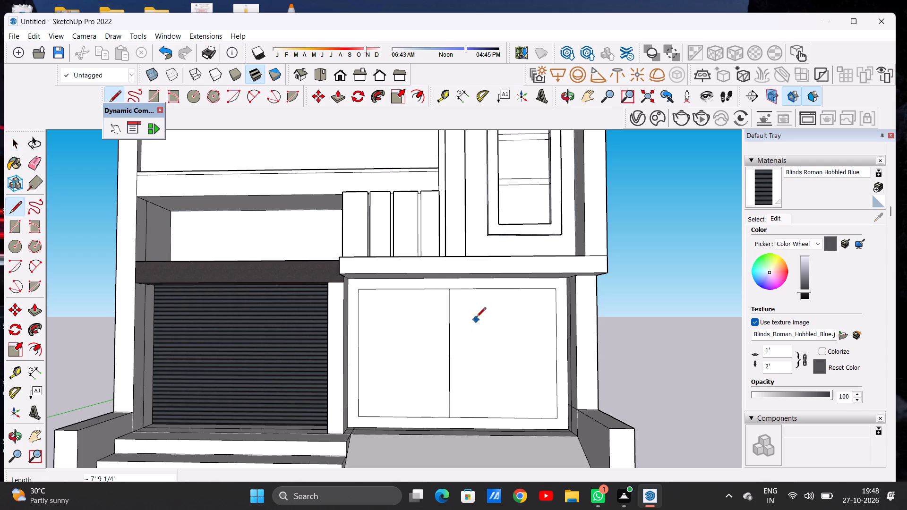
pyautogui.click(467, 291)
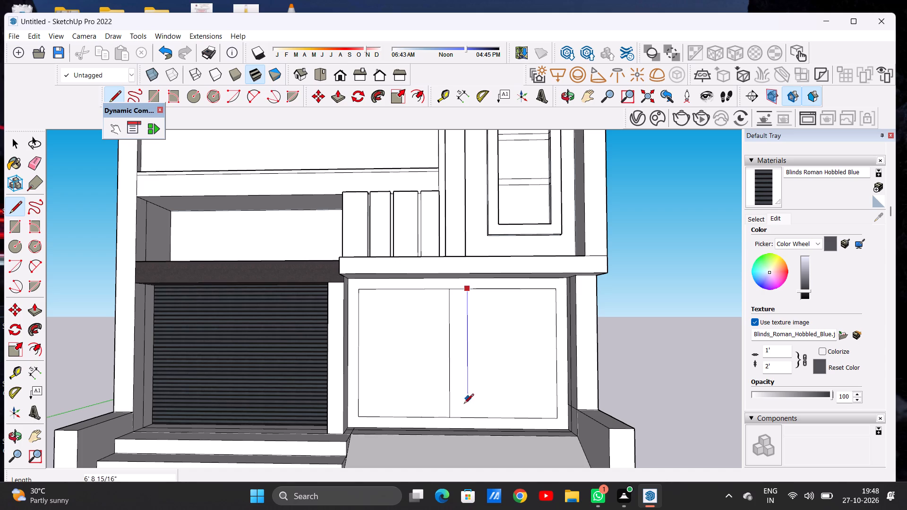
pyautogui.click(464, 416)
pyautogui.press('space')
pyautogui.scroll(-7, 422, 346)
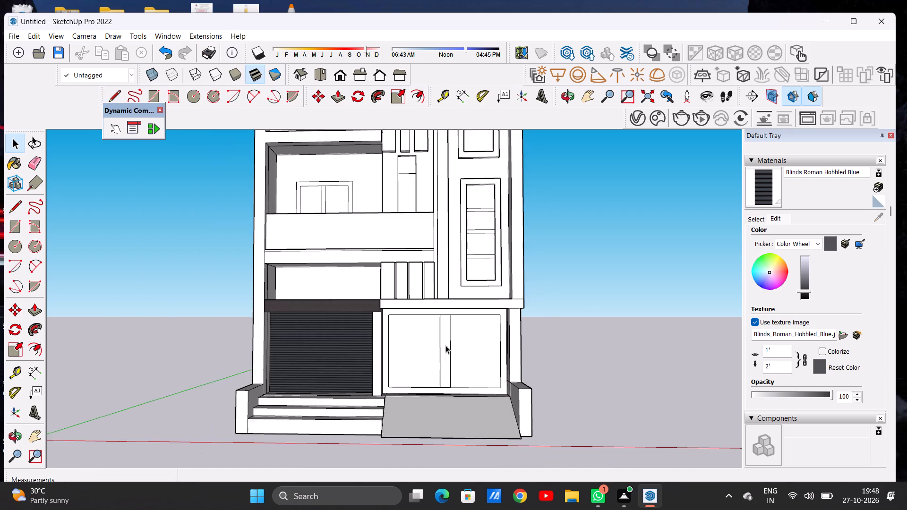
# Draw a narrow upright handle rectangle, about 2' 4" by 5 5/8", on the left door leaf beside the centre strip.
pyautogui.scroll(7, 446, 345)
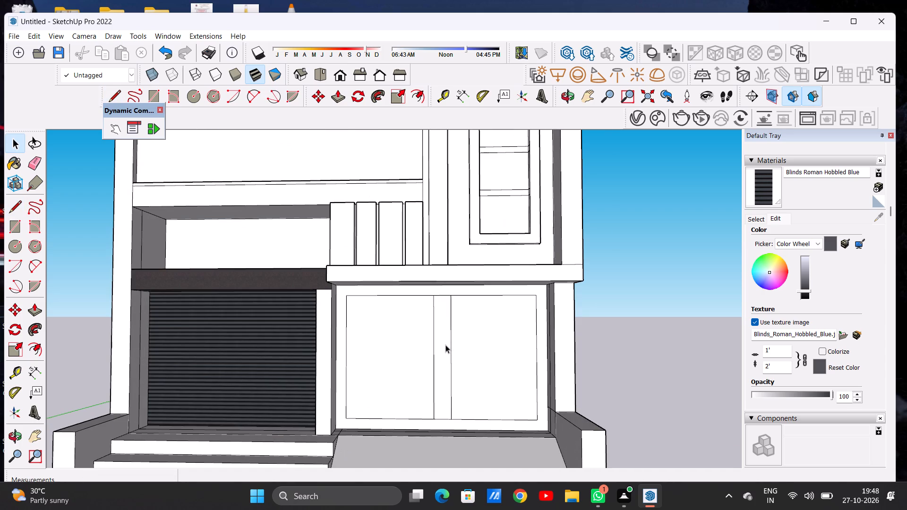
pyautogui.scroll(2, 443, 346)
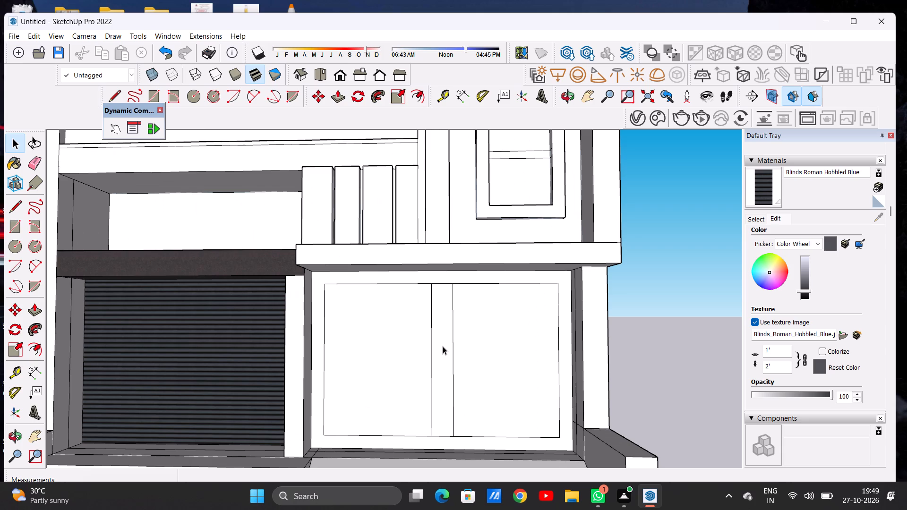
pyautogui.press('r')
pyautogui.scroll(3, 442, 347)
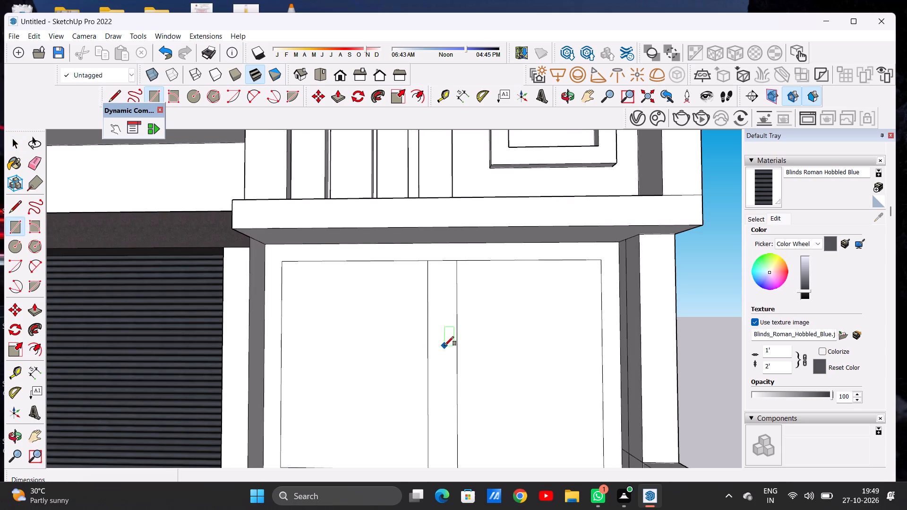
pyautogui.scroll(-7, 456, 342)
pyautogui.scroll(3, 429, 348)
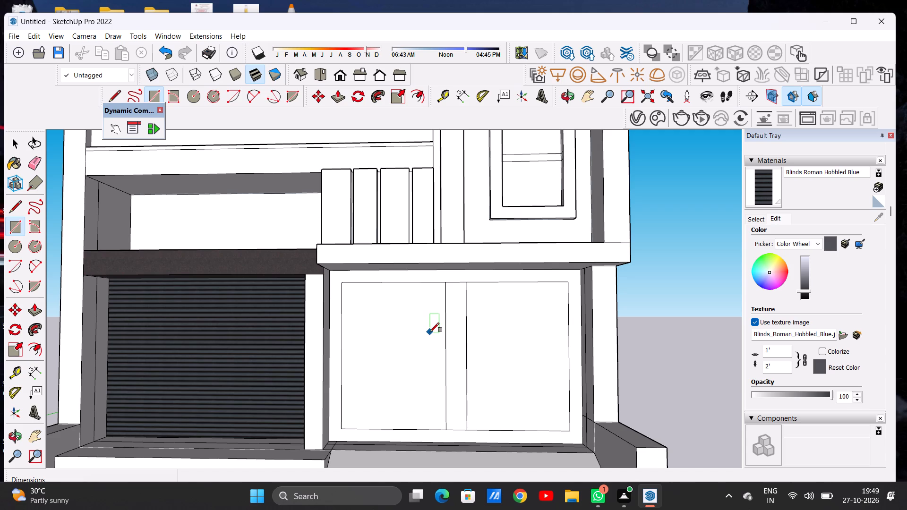
pyautogui.click(429, 339)
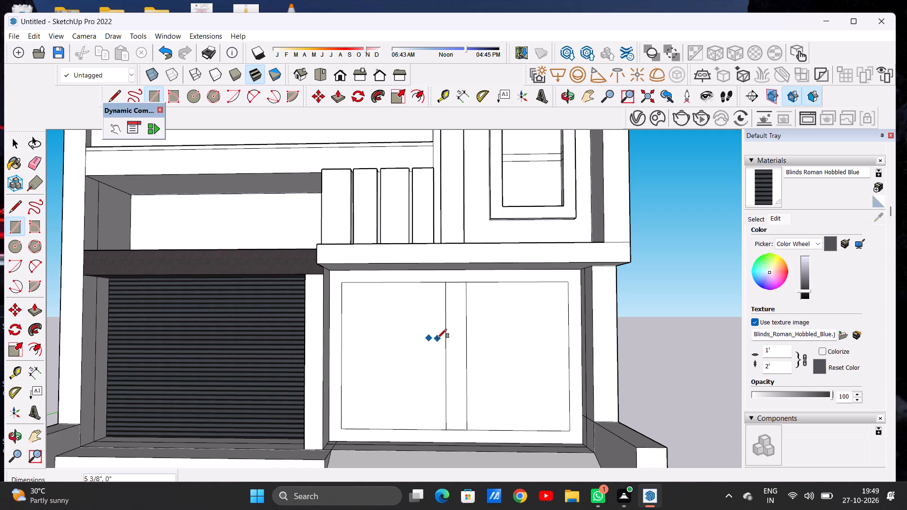
pyautogui.click(437, 338)
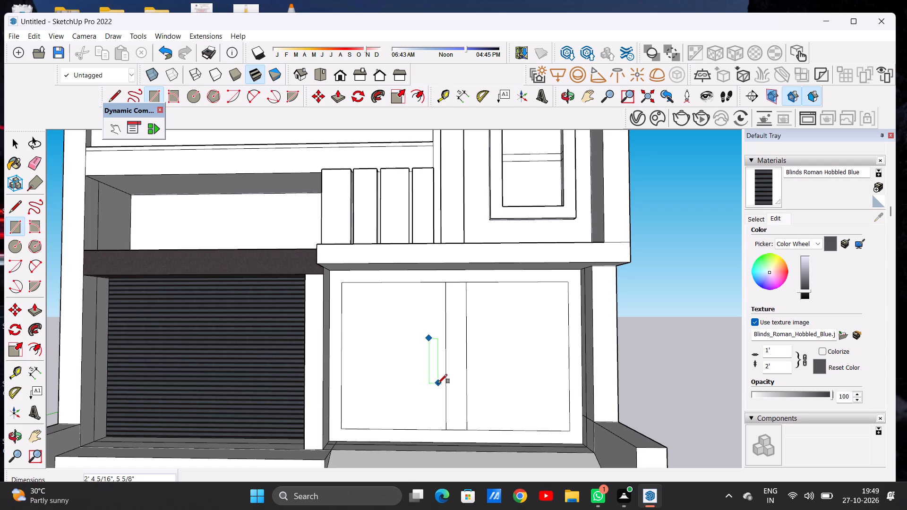
pyautogui.click(437, 385)
pyautogui.press('space')
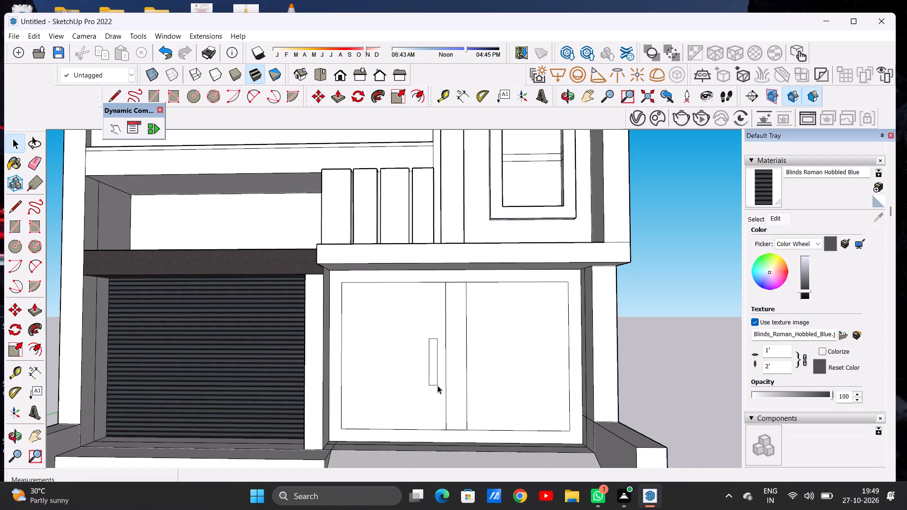
# Shorten the handle rectangle by drawing a line across it near its lower end and erasing the piece below.
pyautogui.scroll(4, 436, 384)
pyautogui.press('l')
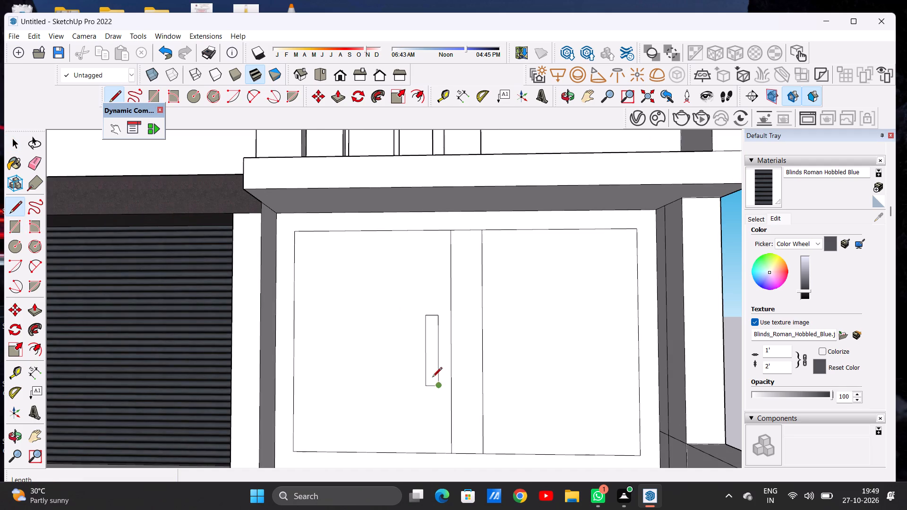
pyautogui.click(425, 374)
pyautogui.click(438, 378)
pyautogui.press('space')
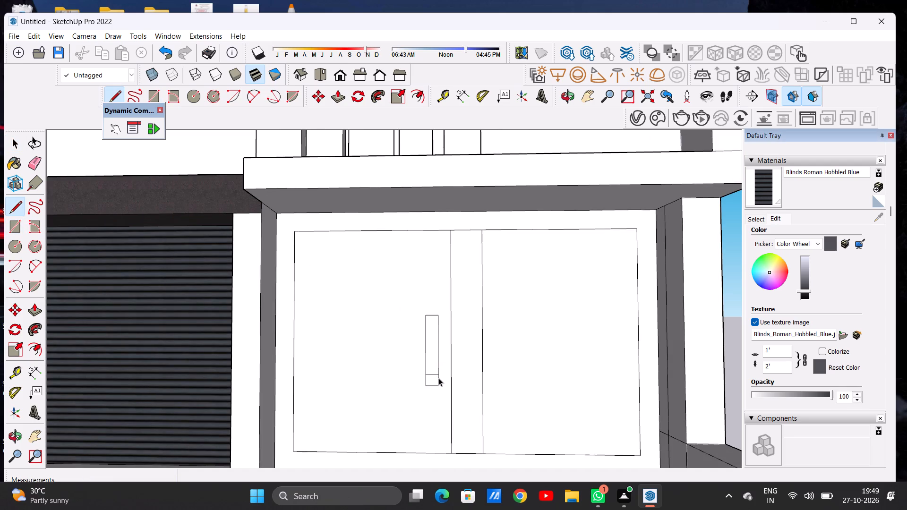
pyautogui.press('e')
pyautogui.scroll(6, 439, 383)
pyautogui.moveTo(438, 382); pyautogui.dragTo(429, 390)
pyautogui.moveTo(423, 381); pyautogui.dragTo(411, 380)
pyautogui.press('space')
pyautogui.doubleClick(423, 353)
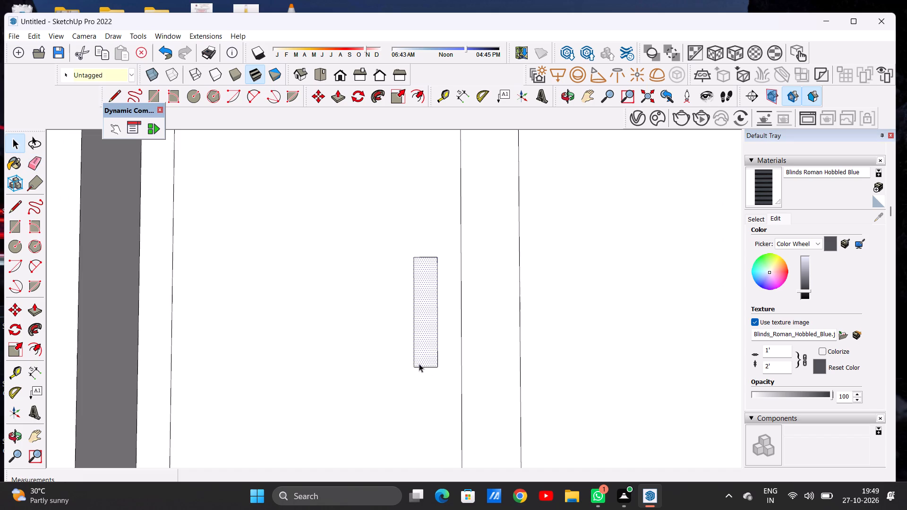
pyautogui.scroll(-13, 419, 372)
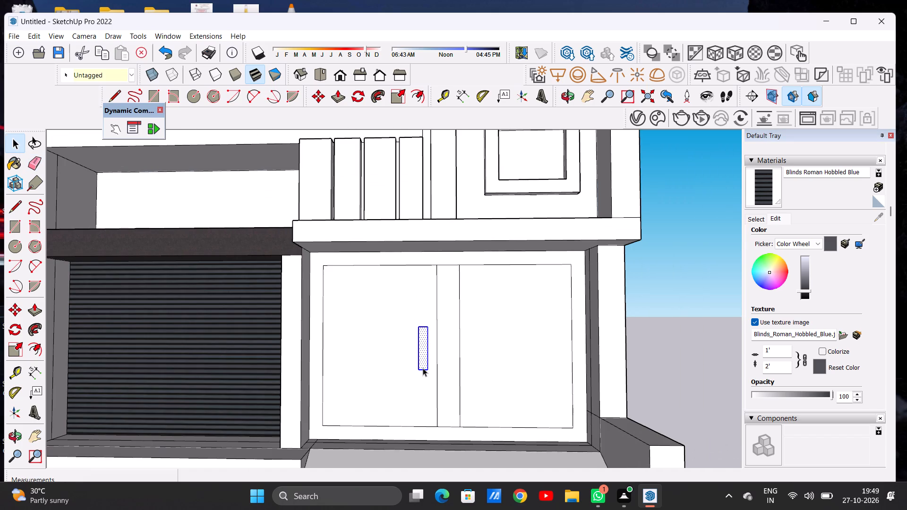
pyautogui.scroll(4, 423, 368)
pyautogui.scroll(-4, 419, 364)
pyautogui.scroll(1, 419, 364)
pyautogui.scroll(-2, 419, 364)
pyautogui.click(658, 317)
# Draw a vertical line about 2' 1" long through the handle rectangle near its left side, from top edge to bottom edge.
pyautogui.scroll(1, 435, 342)
pyautogui.scroll(-1, 434, 343)
pyautogui.scroll(4, 432, 344)
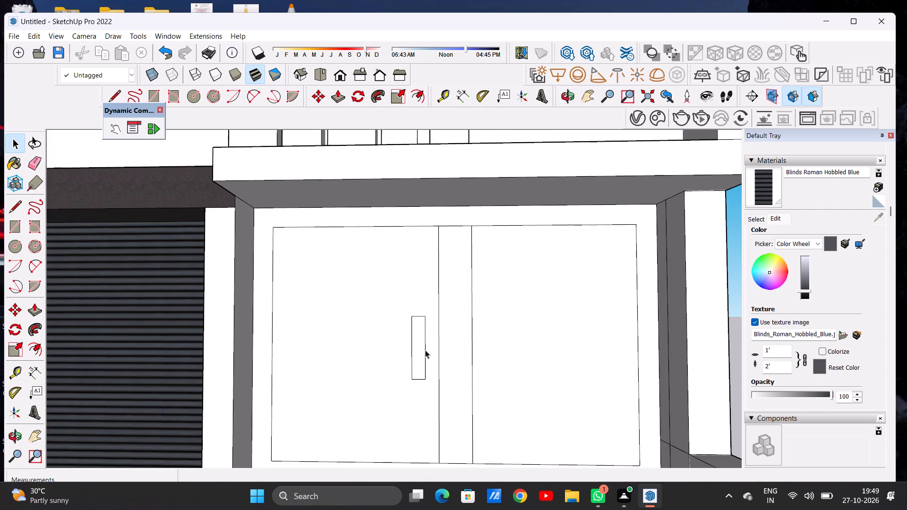
pyautogui.press('l')
pyautogui.scroll(4, 416, 343)
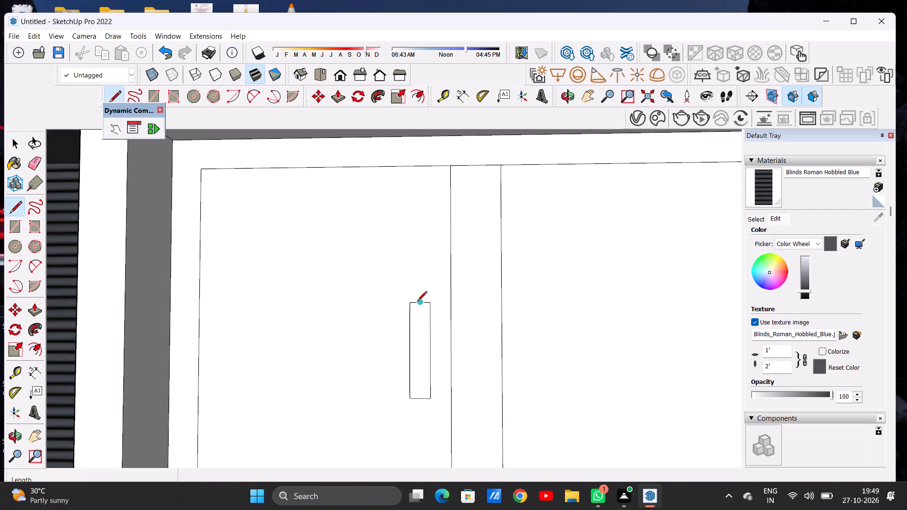
pyautogui.scroll(1, 414, 312)
pyautogui.scroll(-2, 414, 312)
pyautogui.scroll(2, 414, 312)
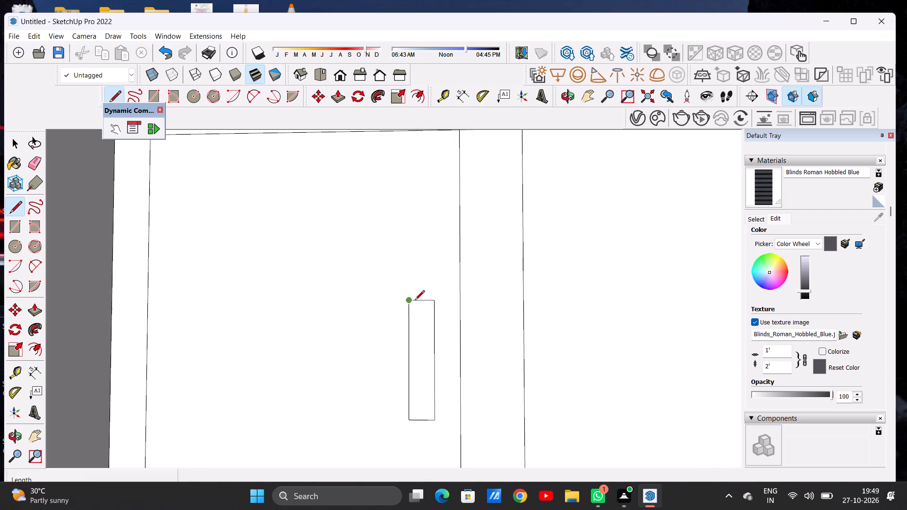
pyautogui.scroll(5, 417, 311)
pyautogui.click(414, 295)
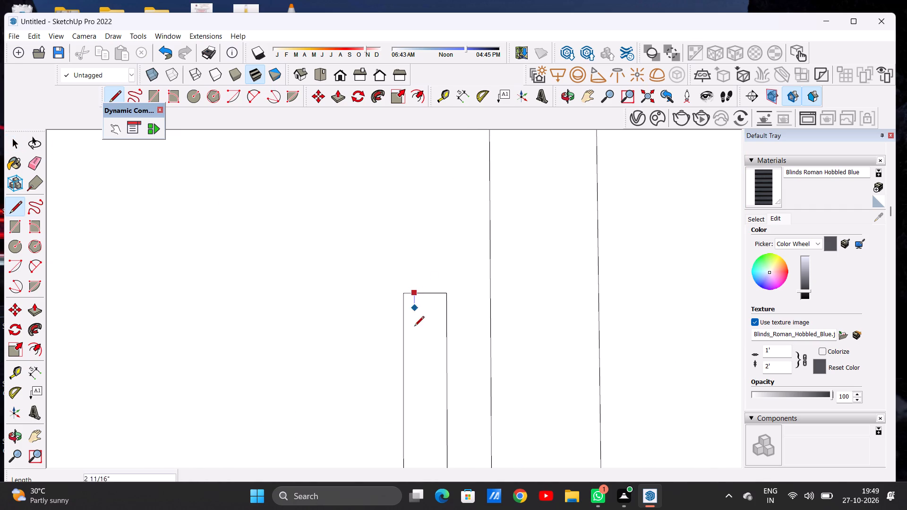
pyautogui.scroll(-11, 415, 305)
pyautogui.scroll(4, 416, 360)
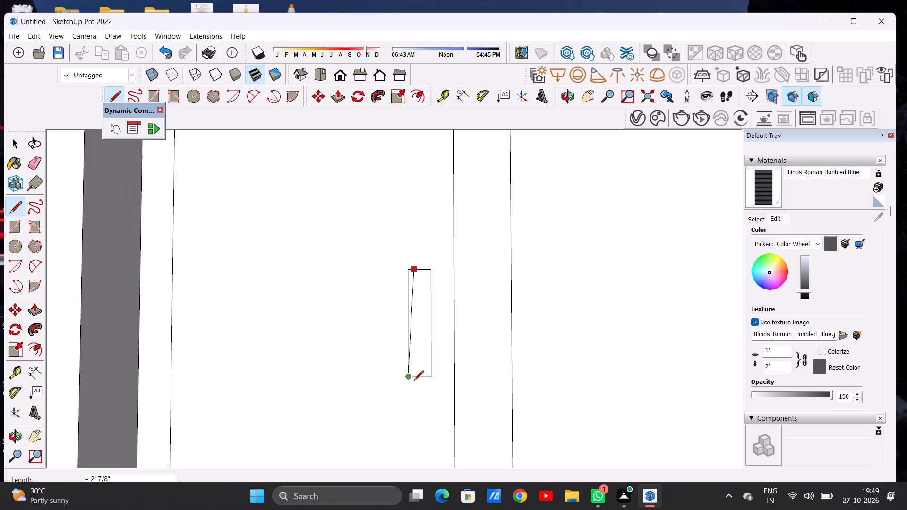
pyautogui.click(416, 375)
pyautogui.press('space')
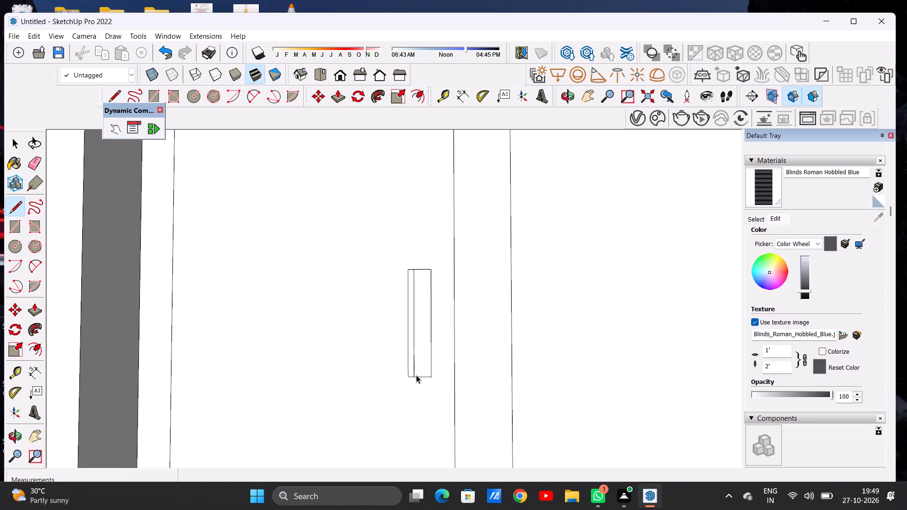
# Erase the edges of the narrow strip beside the inner vertical line, leaving a slimmer handle rectangle on the left door leaf.
pyautogui.press('e')
pyautogui.scroll(3, 408, 370)
pyautogui.moveTo(411, 366); pyautogui.dragTo(407, 379)
pyautogui.moveTo(410, 375); pyautogui.dragTo(412, 382)
pyautogui.scroll(-4, 411, 381)
pyautogui.scroll(11, 411, 297)
pyautogui.moveTo(408, 256); pyautogui.dragTo(407, 260)
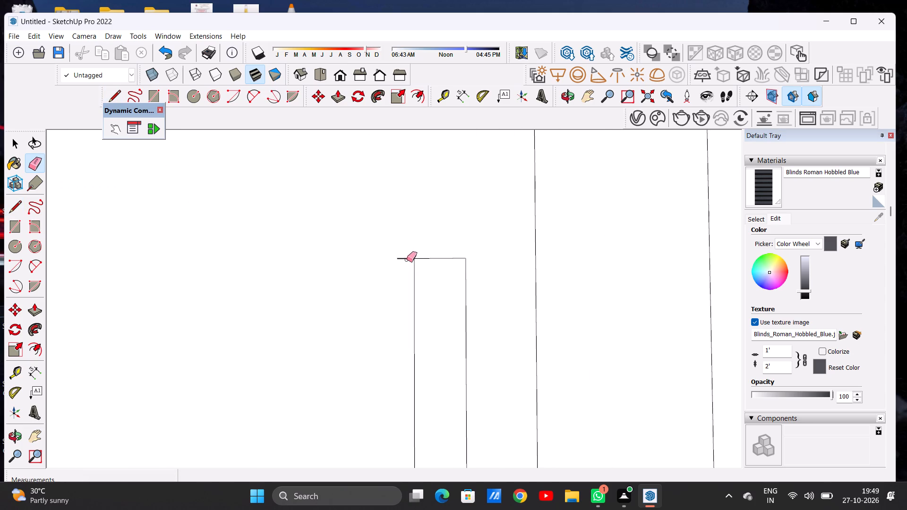
pyautogui.moveTo(407, 260); pyautogui.dragTo(405, 264)
pyautogui.press('space')
pyautogui.scroll(-20, 409, 278)
pyautogui.scroll(-2, 409, 278)
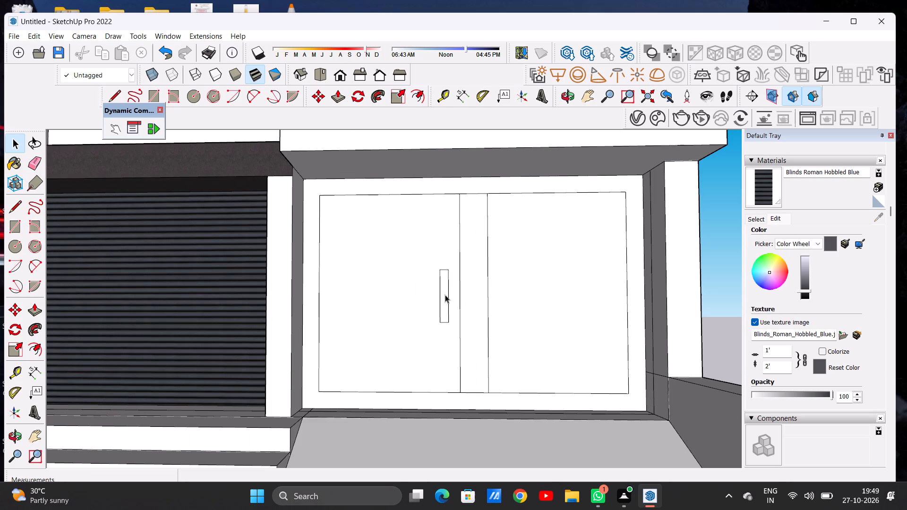
# Copy the slim handle rectangle horizontally onto the right door leaf, just beyond the centre strip.
pyautogui.doubleClick(445, 300)
pyautogui.press('m')
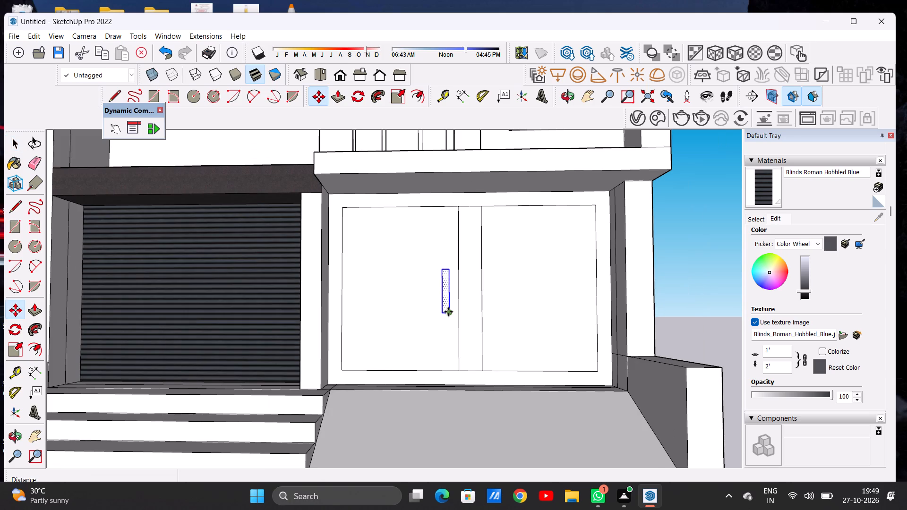
pyautogui.click(448, 312)
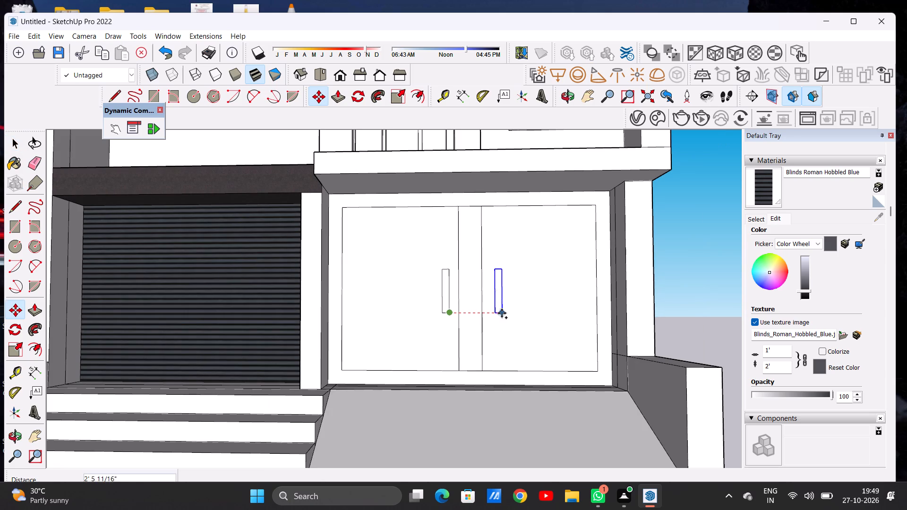
pyautogui.click(494, 313)
pyautogui.press('space')
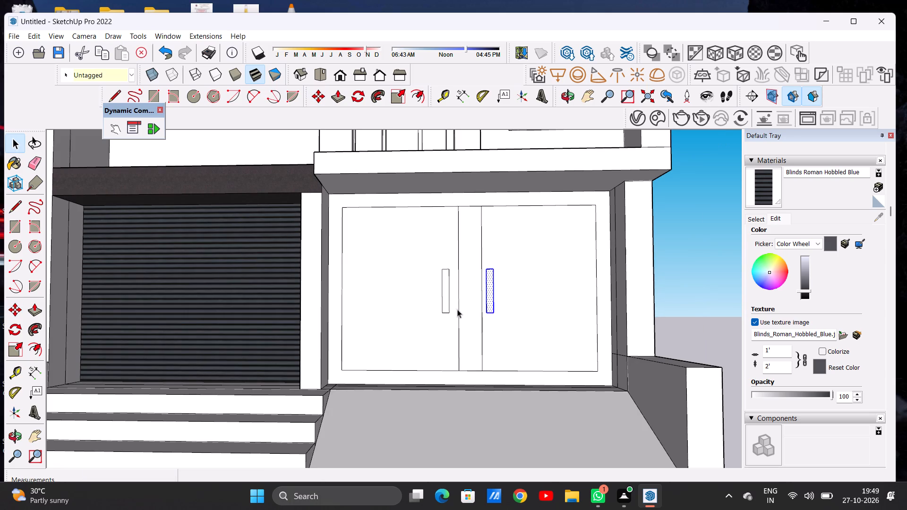
# Move the left leaf's handle about 3" sideways, closer to the centre strip.
pyautogui.doubleClick(445, 303)
pyautogui.press('m')
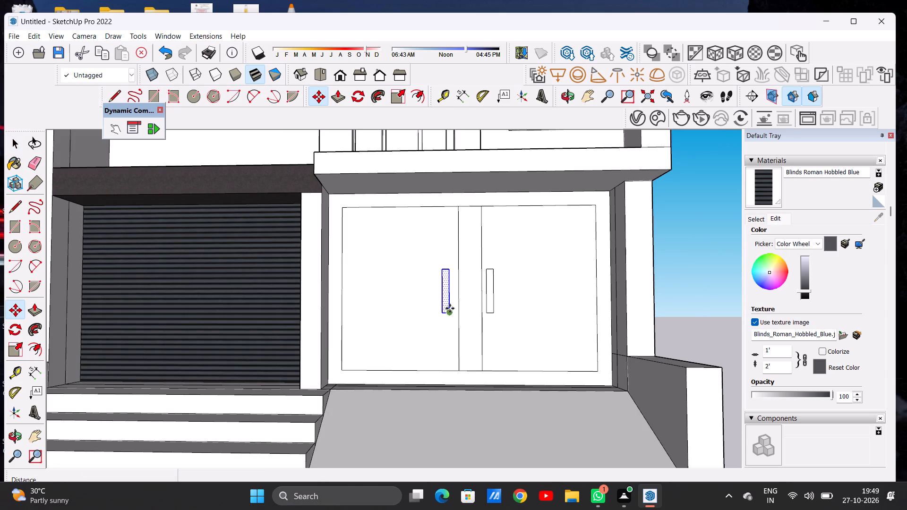
pyautogui.click(450, 311)
pyautogui.scroll(5, 460, 314)
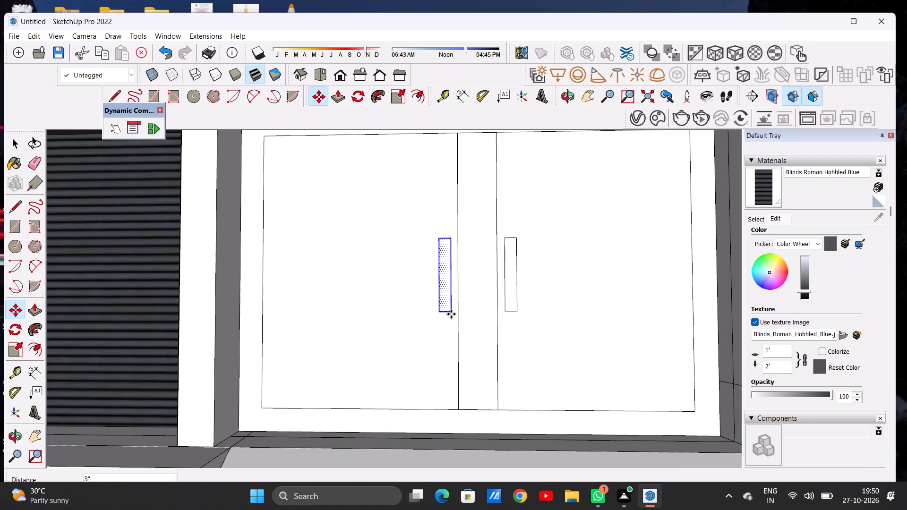
pyautogui.click(451, 314)
pyautogui.press('space')
pyautogui.scroll(-2, 466, 307)
pyautogui.scroll(1, 466, 307)
pyautogui.scroll(-11, 466, 307)
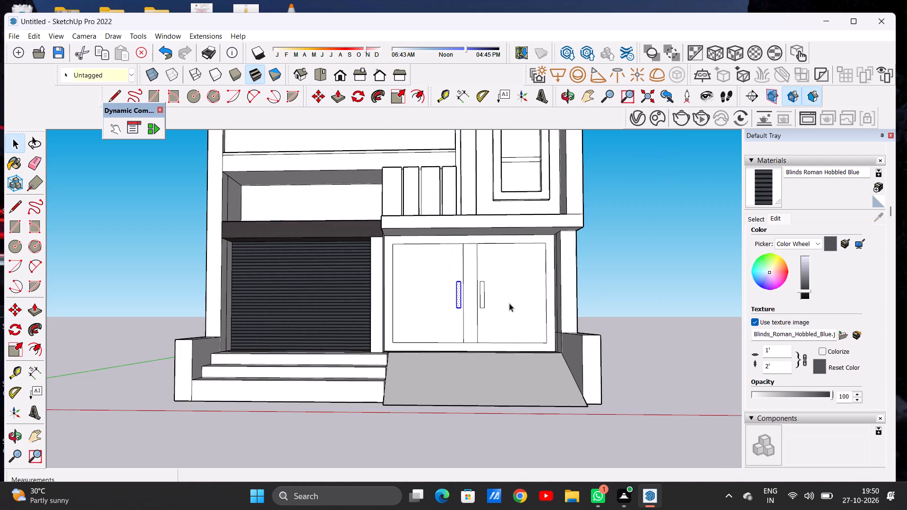
pyautogui.click(623, 276)
pyautogui.scroll(-5, 476, 298)
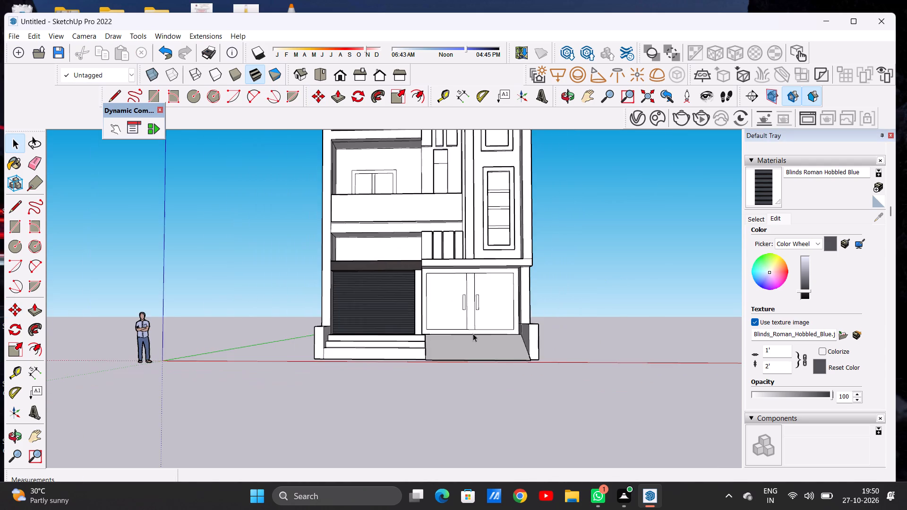
# Paint both door leaves and the centre strip with Wood Veneer 01 from the Wood materials, leaving the handles unpainted.
pyautogui.scroll(-1, 476, 292)
pyautogui.scroll(9, 476, 288)
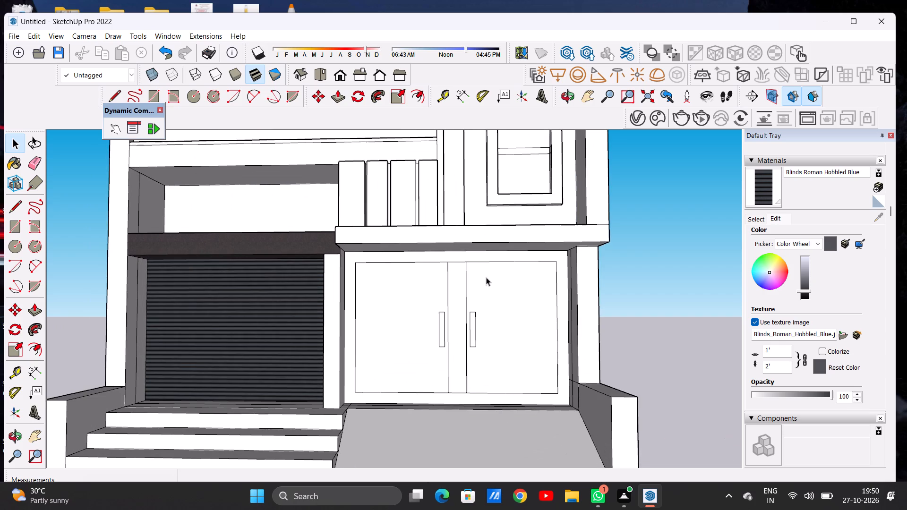
pyautogui.click(761, 219)
pyautogui.click(815, 235)
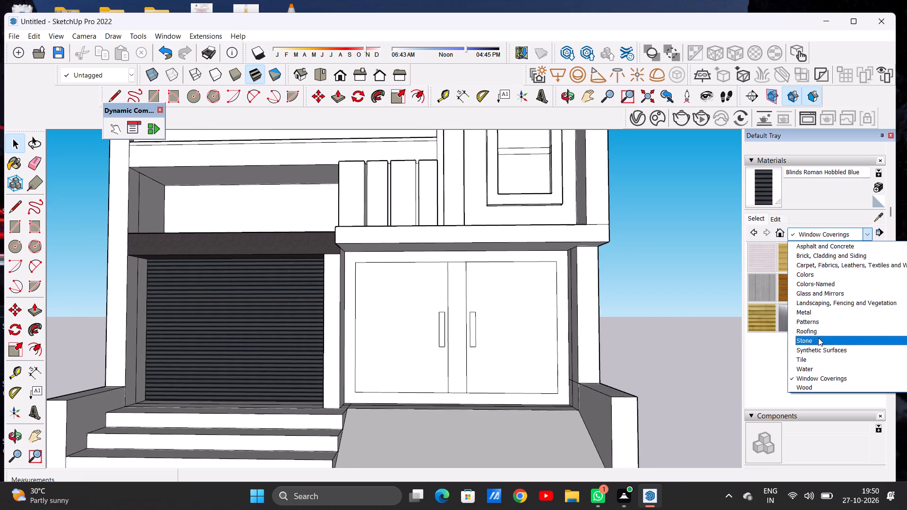
pyautogui.click(805, 383)
pyautogui.click(815, 317)
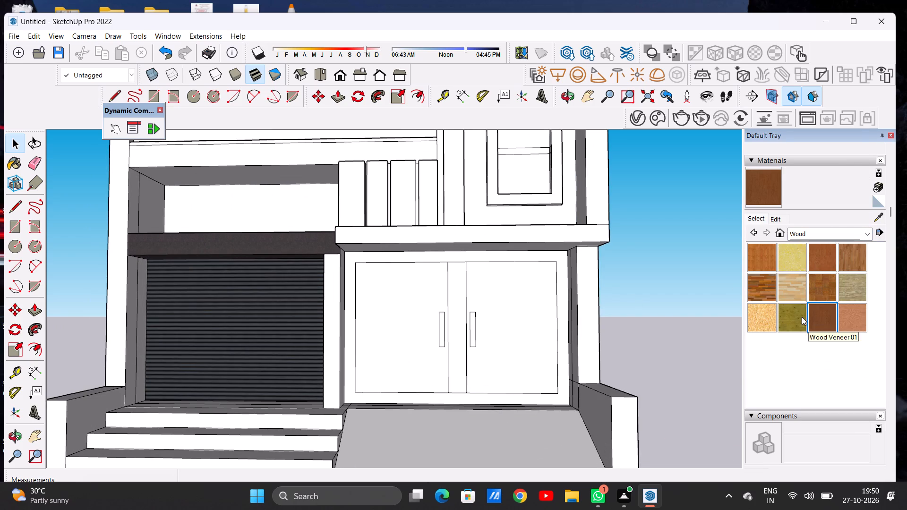
pyautogui.click(523, 316)
pyautogui.click(419, 318)
pyautogui.click(453, 311)
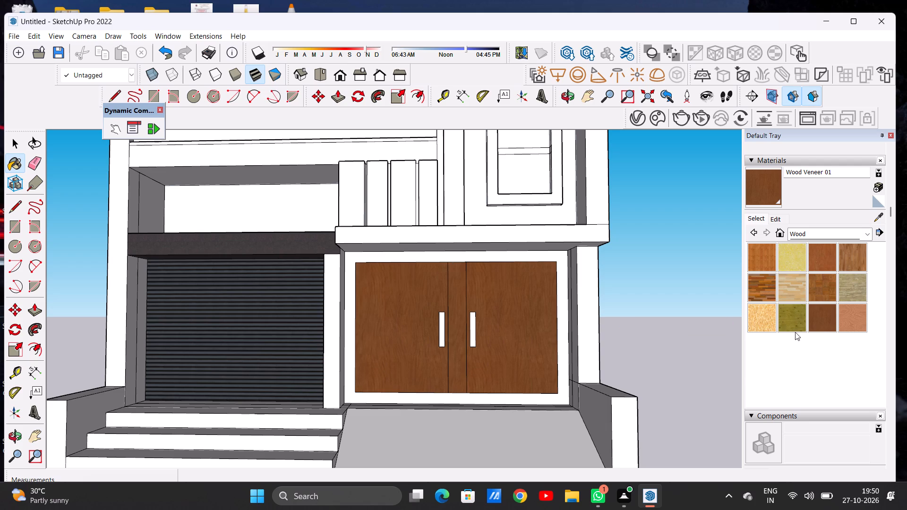
# Darken the Wood Veneer 01 material's colour to a deep brown.
pyautogui.click(776, 216)
pyautogui.click(805, 291)
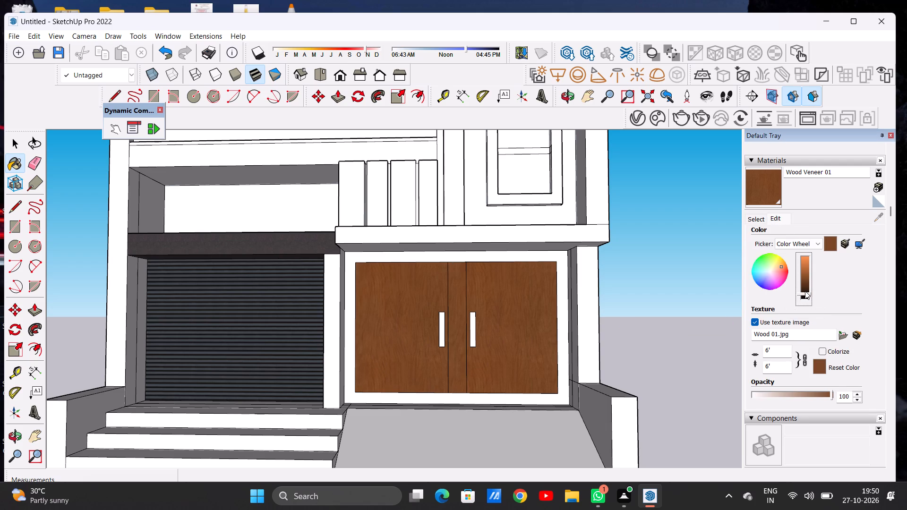
pyautogui.click(803, 287)
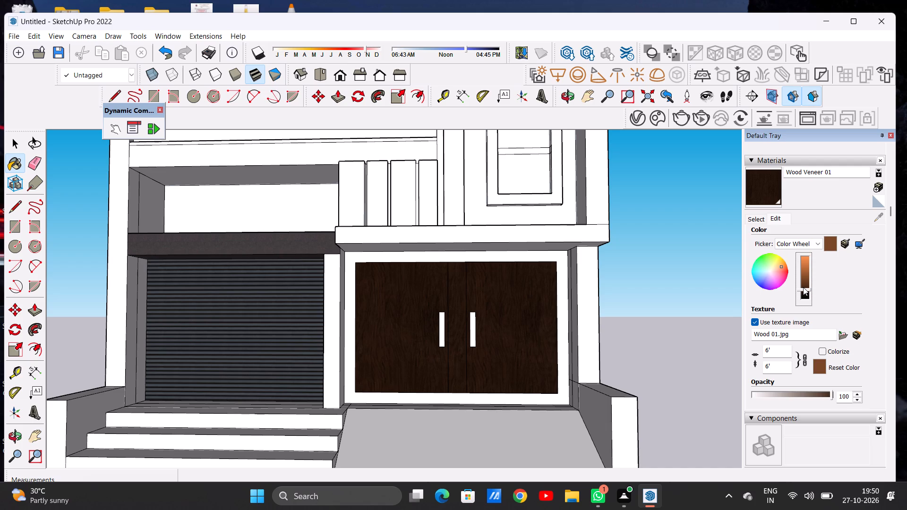
# Examine the darkened wood doors and handles up close and in the context of the whole front elevation.
pyautogui.scroll(7, 436, 319)
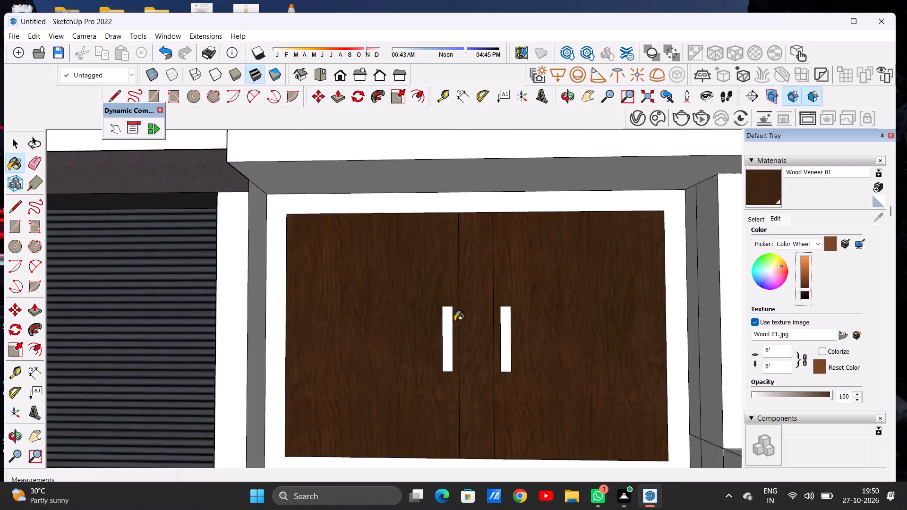
pyautogui.scroll(6, 454, 321)
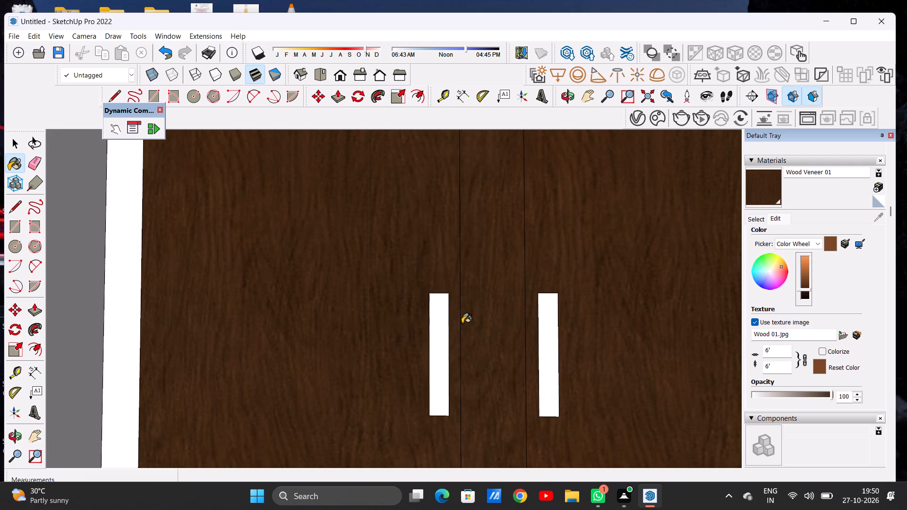
pyautogui.scroll(-16, 449, 321)
pyautogui.scroll(1, 453, 311)
pyautogui.scroll(-8, 453, 311)
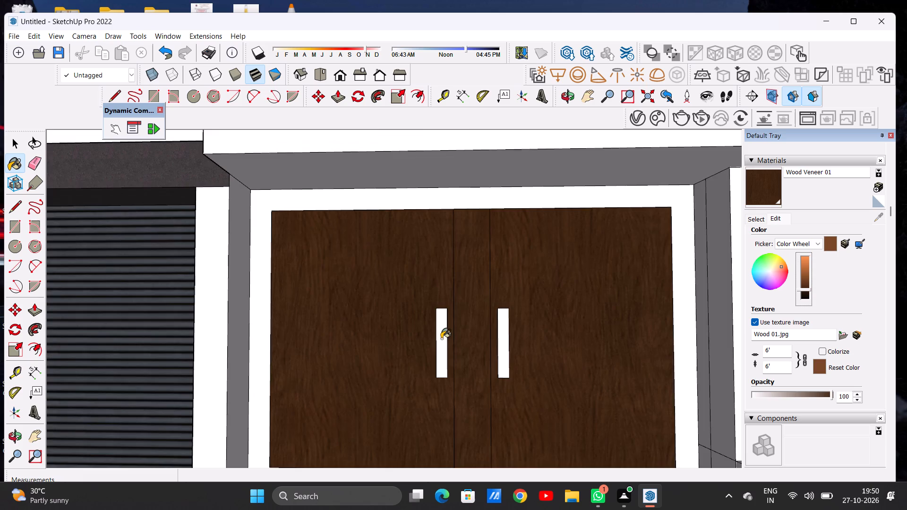
pyautogui.scroll(-10, 441, 339)
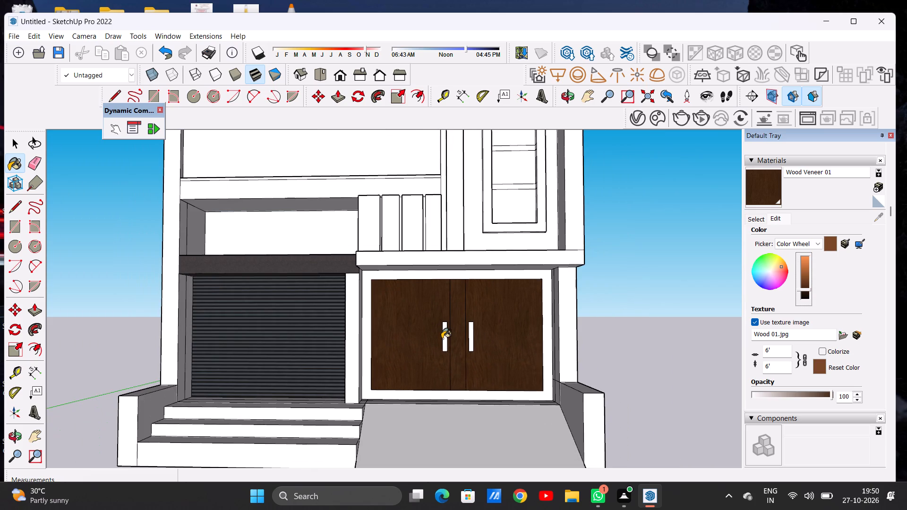
pyautogui.scroll(-5, 428, 337)
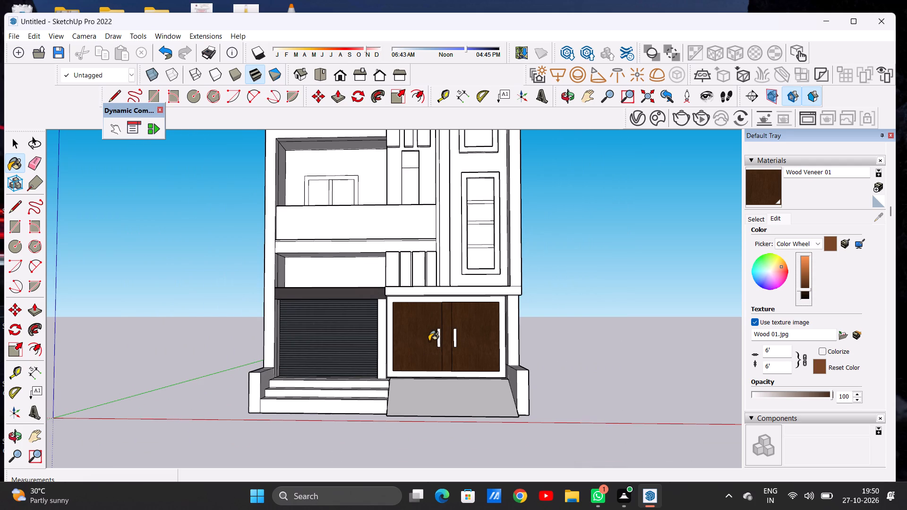
pyautogui.scroll(-4, 407, 345)
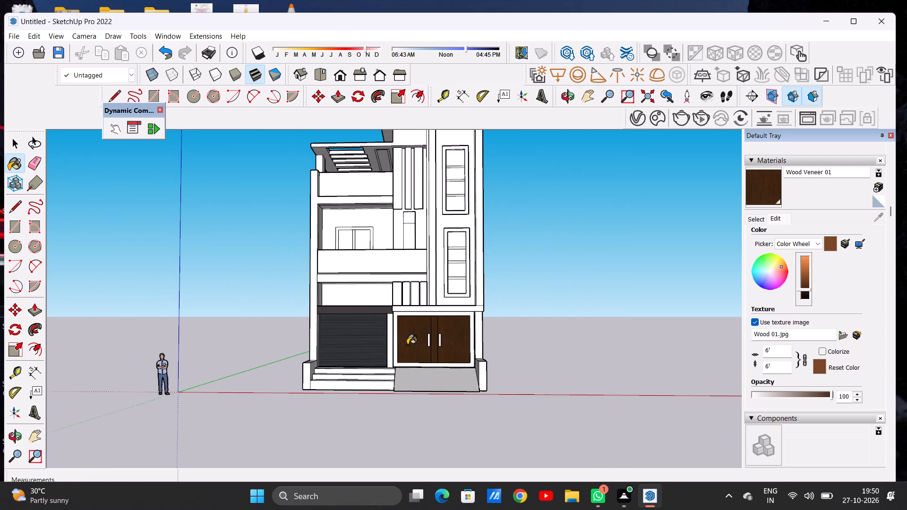
pyautogui.scroll(11, 447, 344)
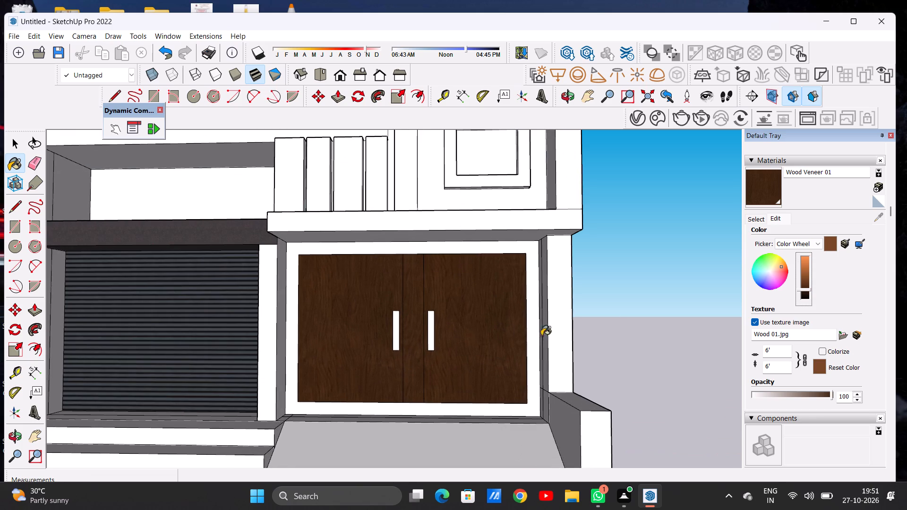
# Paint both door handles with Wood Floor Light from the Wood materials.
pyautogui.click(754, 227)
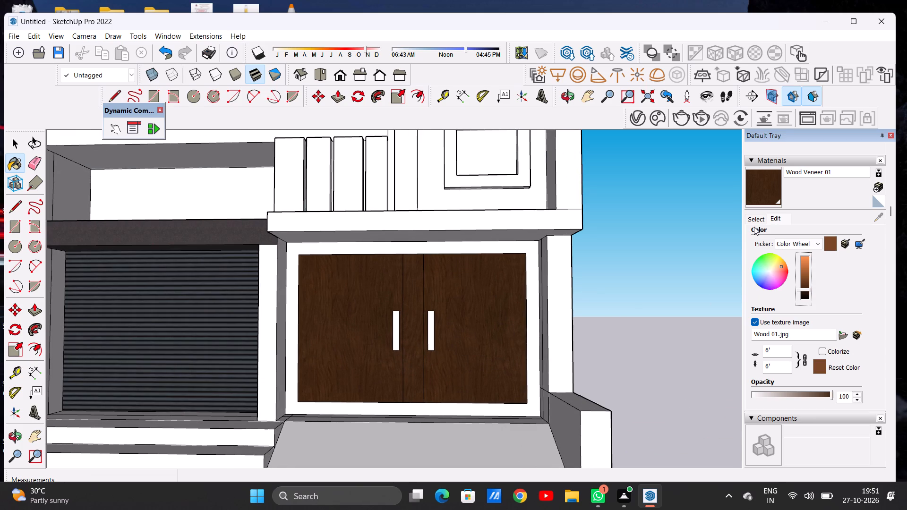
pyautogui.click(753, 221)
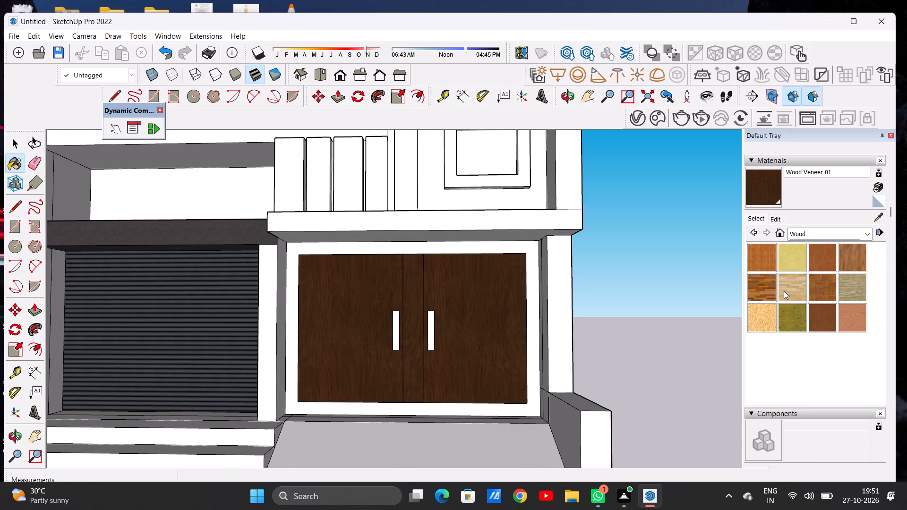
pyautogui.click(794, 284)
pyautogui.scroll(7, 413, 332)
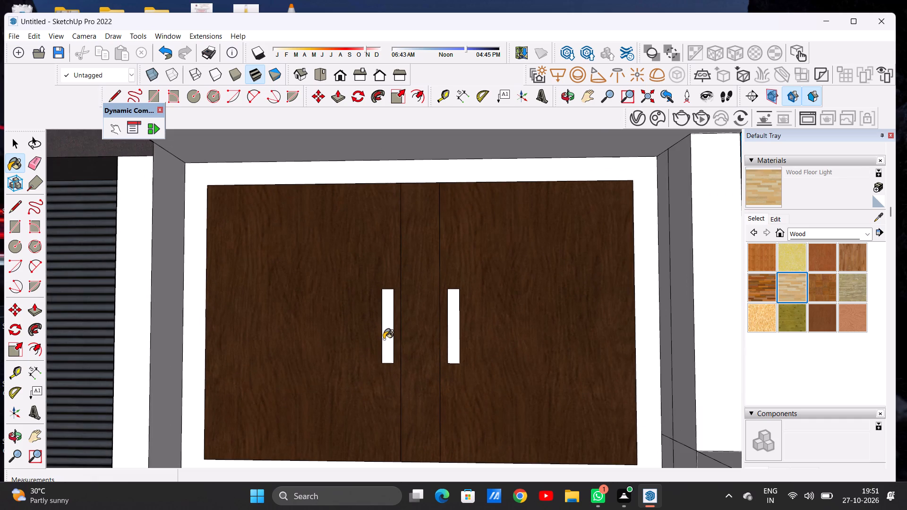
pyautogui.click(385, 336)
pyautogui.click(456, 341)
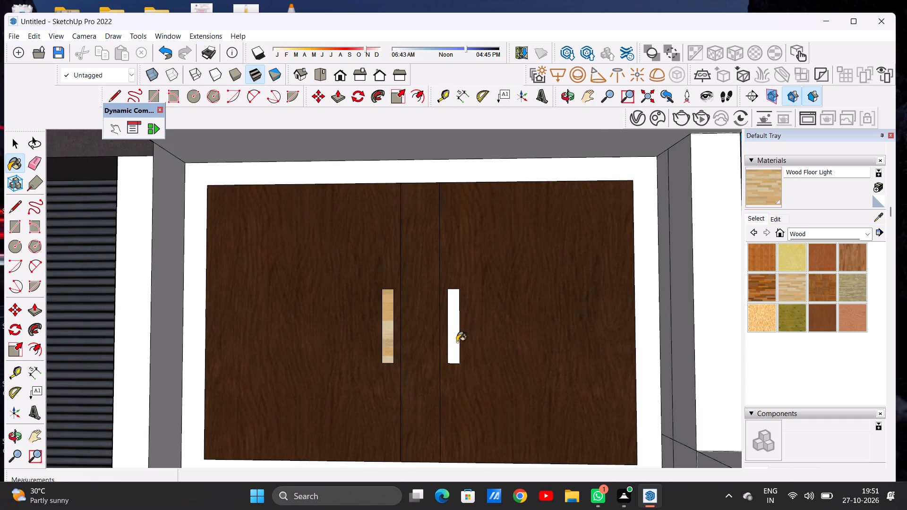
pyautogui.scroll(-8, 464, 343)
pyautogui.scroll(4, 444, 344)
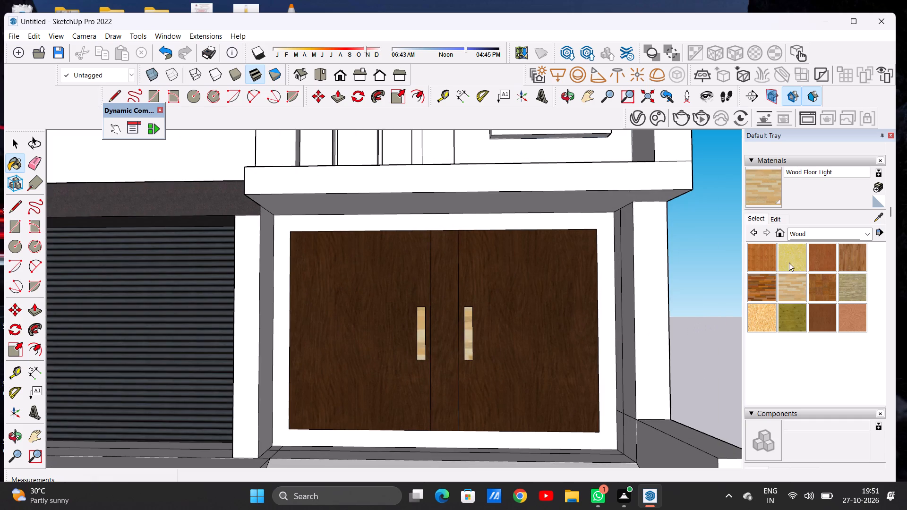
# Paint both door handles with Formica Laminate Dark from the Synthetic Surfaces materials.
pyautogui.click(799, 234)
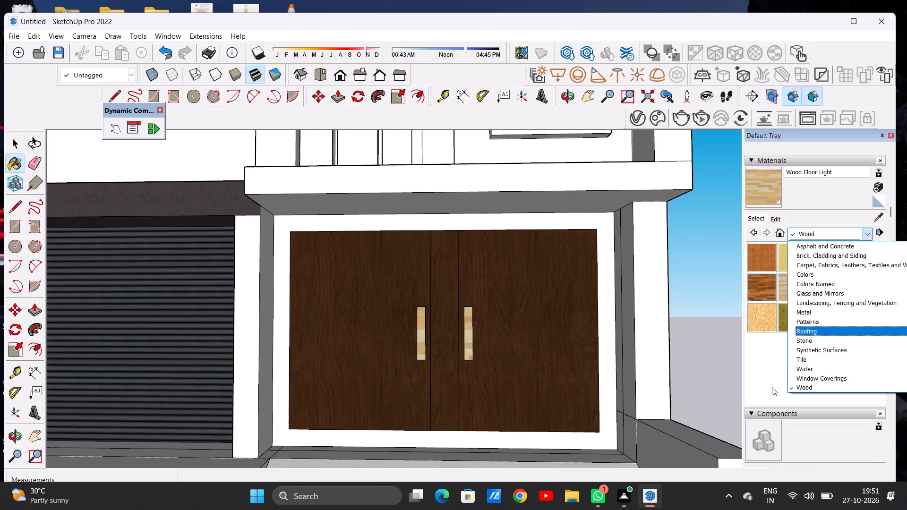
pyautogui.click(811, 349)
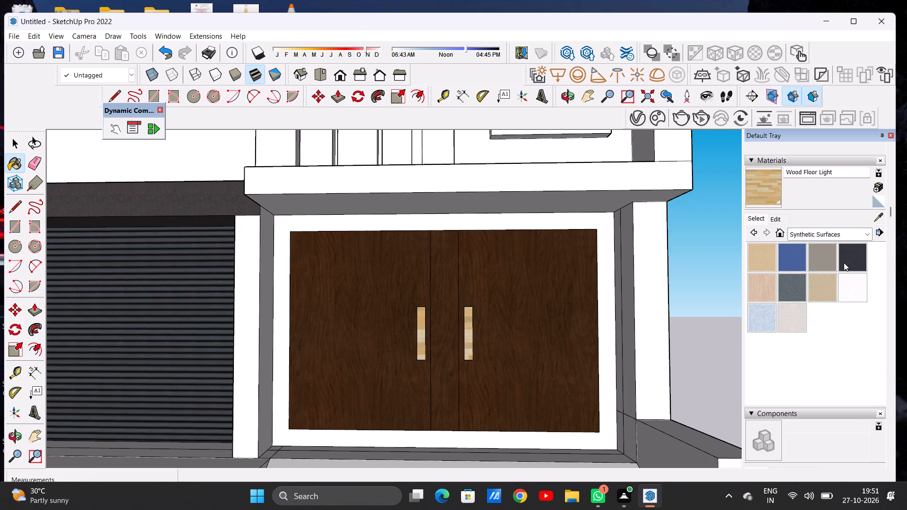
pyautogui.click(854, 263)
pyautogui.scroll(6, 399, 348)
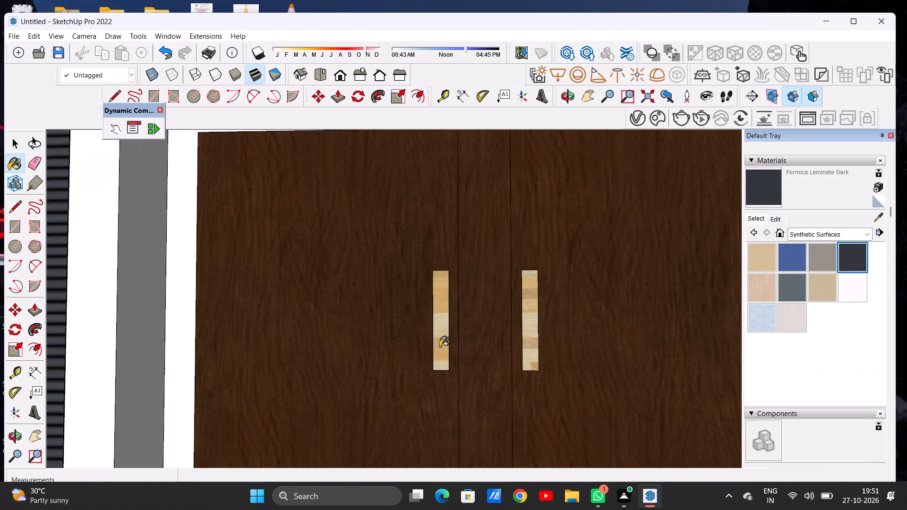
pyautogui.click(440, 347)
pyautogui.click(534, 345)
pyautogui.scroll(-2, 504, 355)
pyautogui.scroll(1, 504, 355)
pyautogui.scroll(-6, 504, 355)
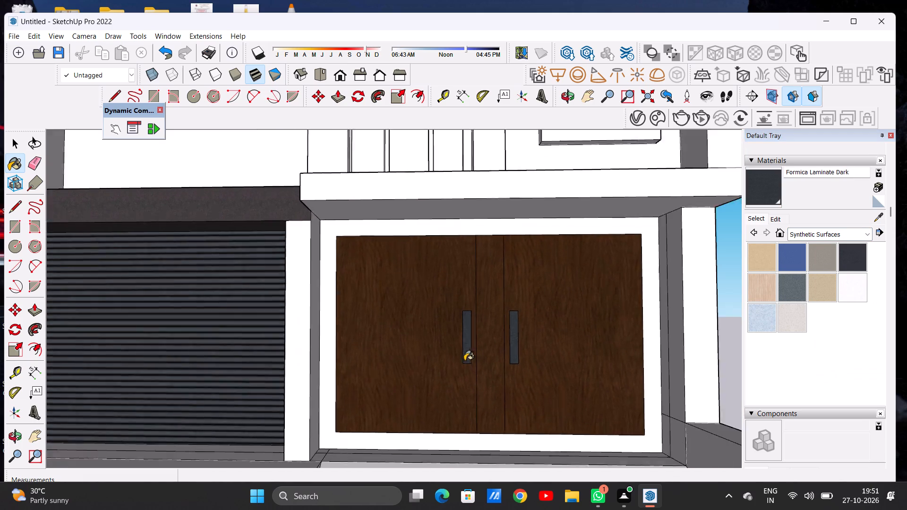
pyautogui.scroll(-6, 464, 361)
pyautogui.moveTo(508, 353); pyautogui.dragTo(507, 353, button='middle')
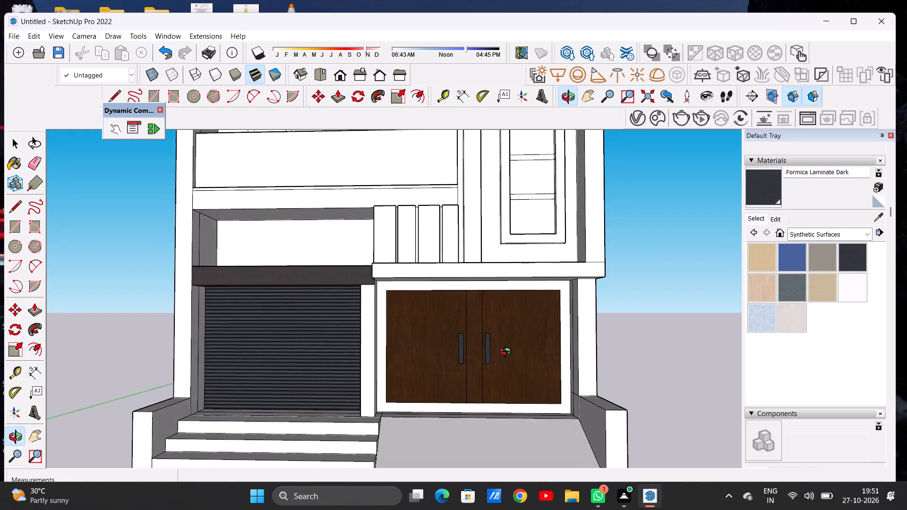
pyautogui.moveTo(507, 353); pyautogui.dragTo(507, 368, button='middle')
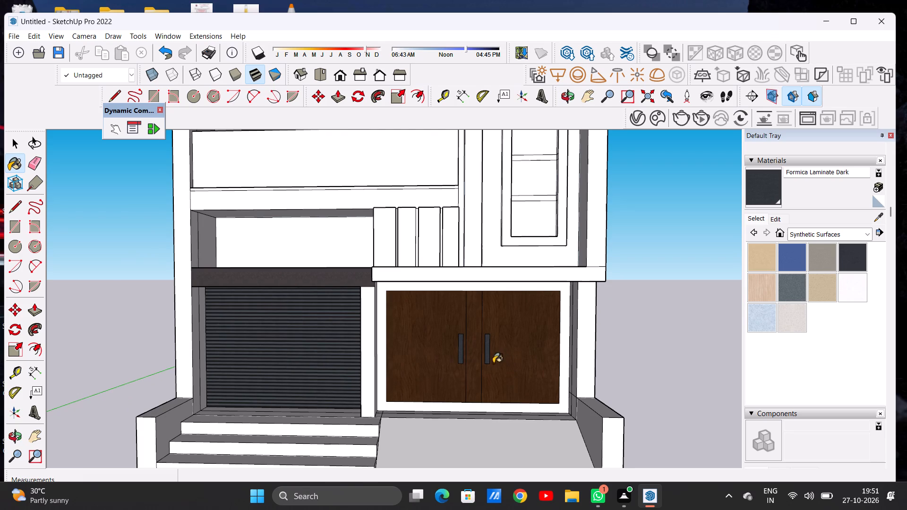
# Paint both door handles with the Formica Speckled Grey material.
pyautogui.click(788, 287)
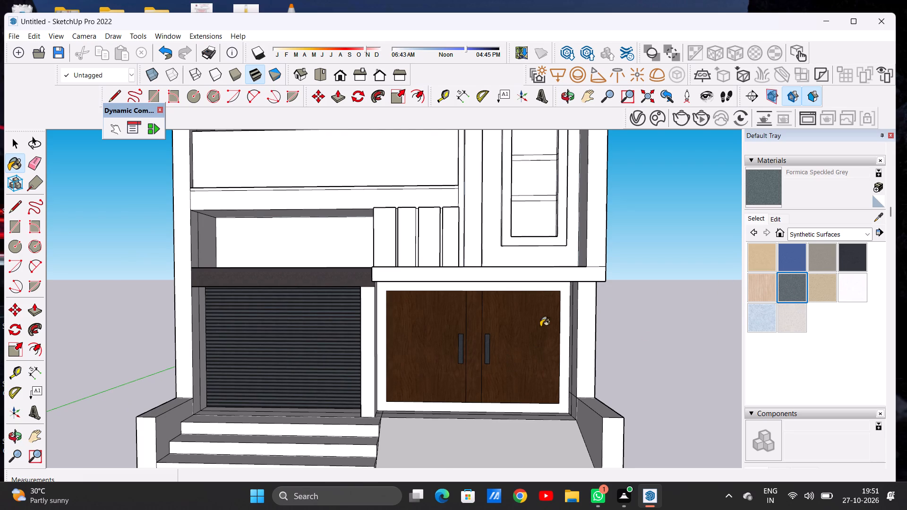
pyautogui.scroll(13, 487, 349)
pyautogui.click(419, 351)
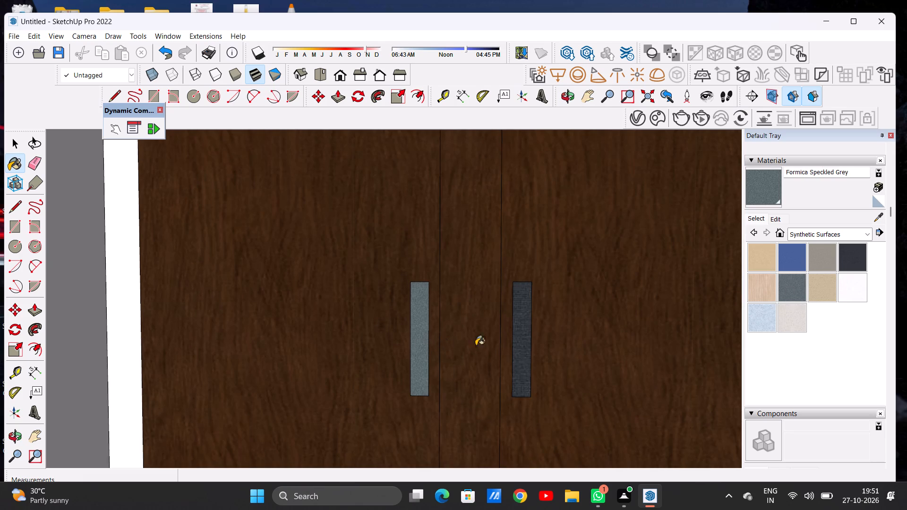
pyautogui.click(524, 347)
pyautogui.scroll(-9, 512, 365)
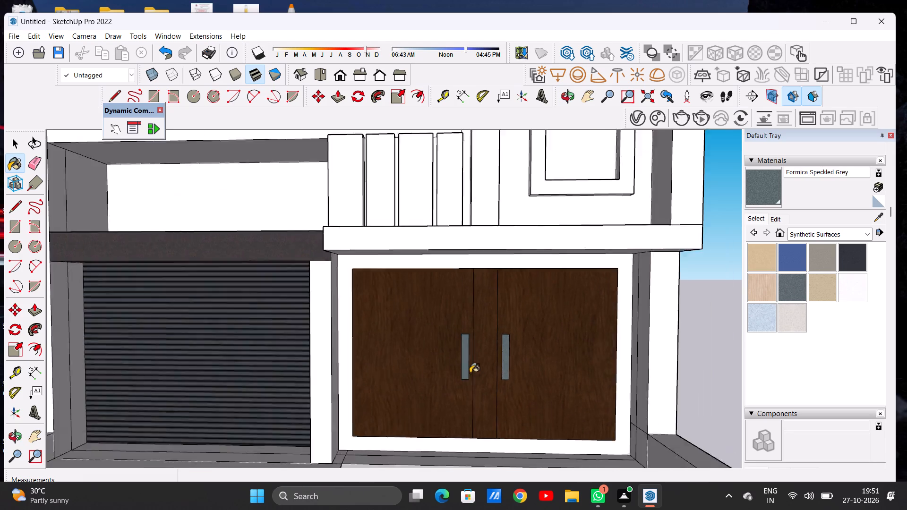
pyautogui.scroll(-7, 470, 373)
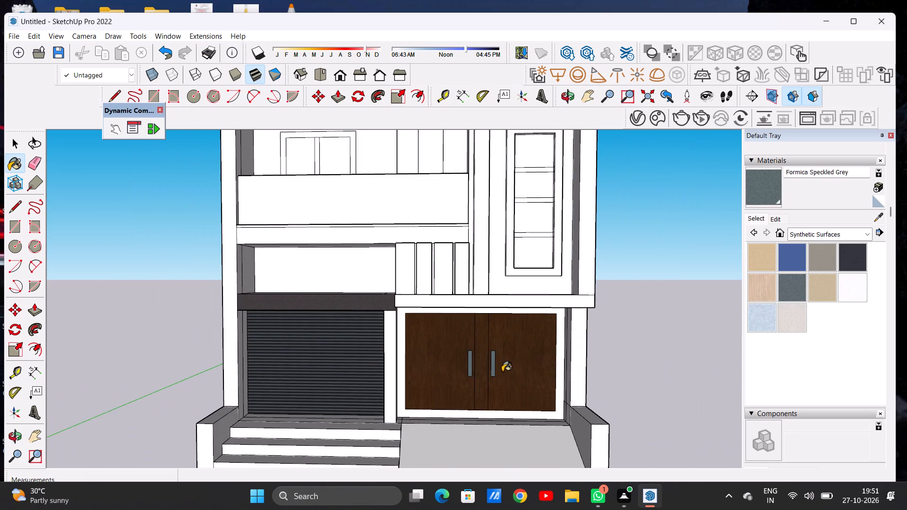
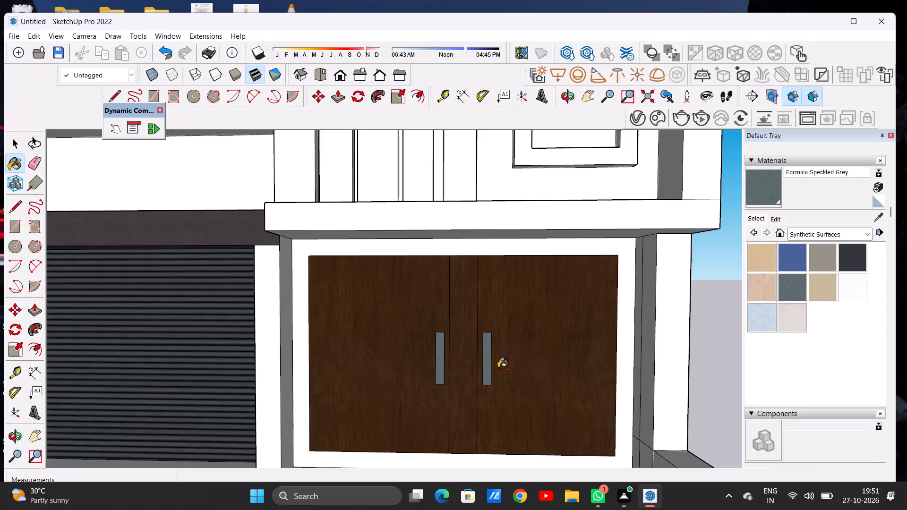
# Undo the Formica Speckled Grey paint on both door handles.
pyautogui.hotkey('ctrl', 'z')
pyautogui.hotkey('ctrl', 'z')
pyautogui.press('space')
# Paint the front face of the slat nearest the shutter, above the wooden doors, with Wood Veneer 02 from the Wood materials.
pyautogui.scroll(-6, 434, 375)
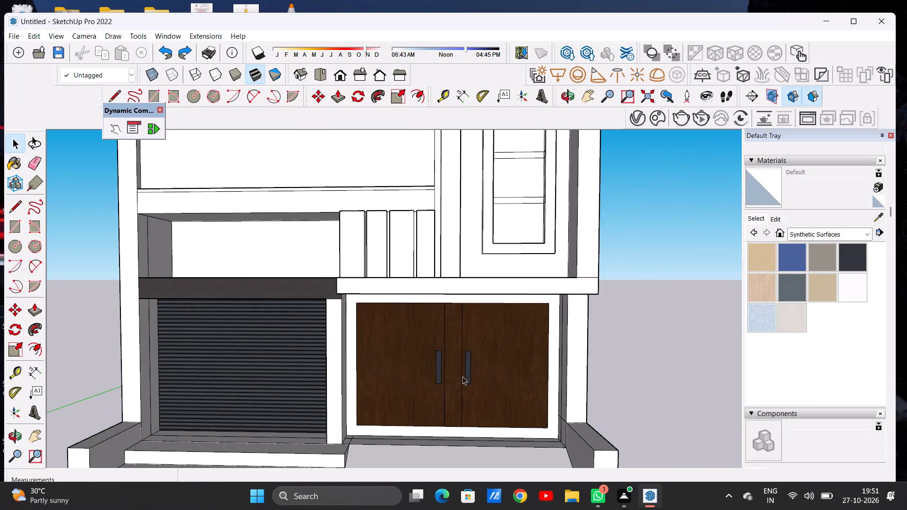
pyautogui.scroll(-3, 473, 369)
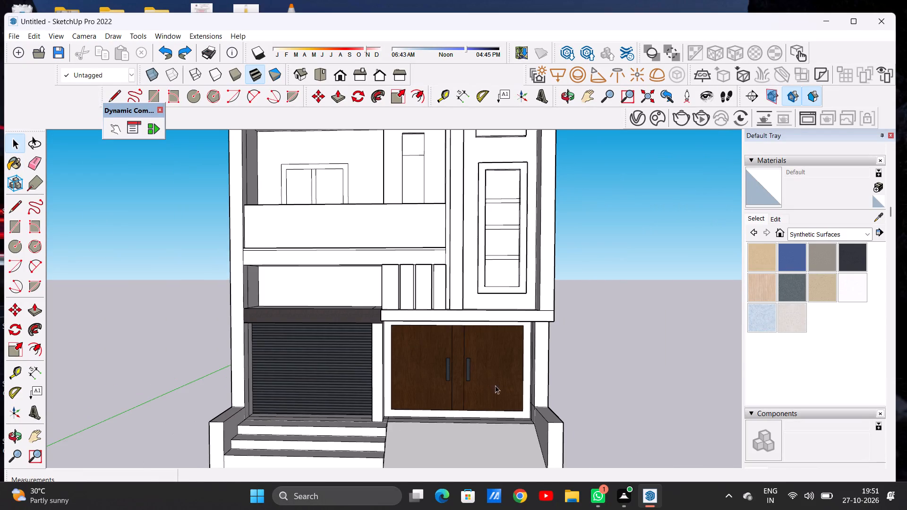
pyautogui.scroll(-9, 496, 387)
pyautogui.scroll(5, 476, 340)
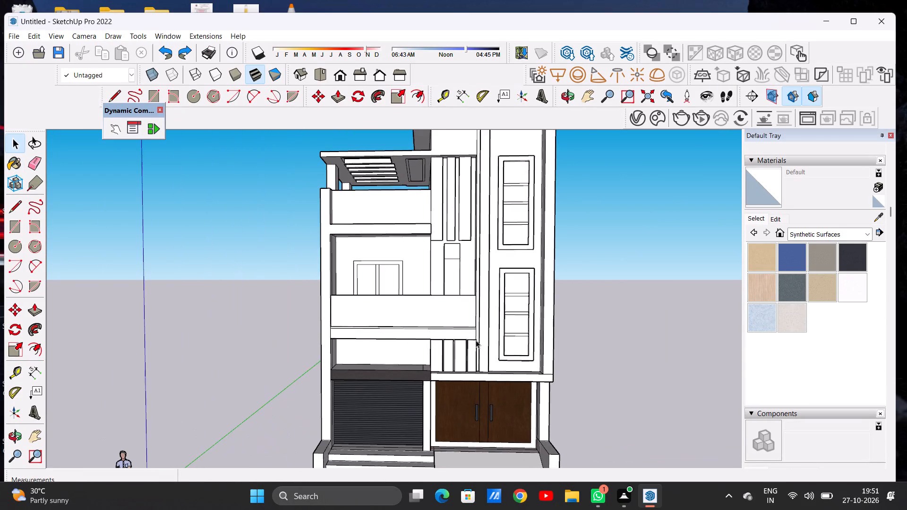
pyautogui.scroll(4, 462, 340)
pyautogui.moveTo(471, 352); pyautogui.dragTo(454, 360, button='middle')
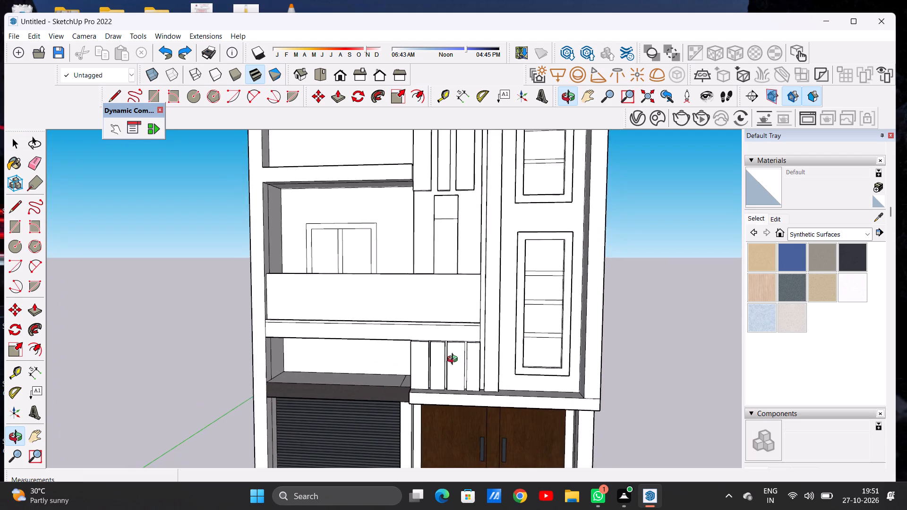
pyautogui.moveTo(454, 360); pyautogui.dragTo(460, 355, button='middle')
pyautogui.scroll(4, 468, 365)
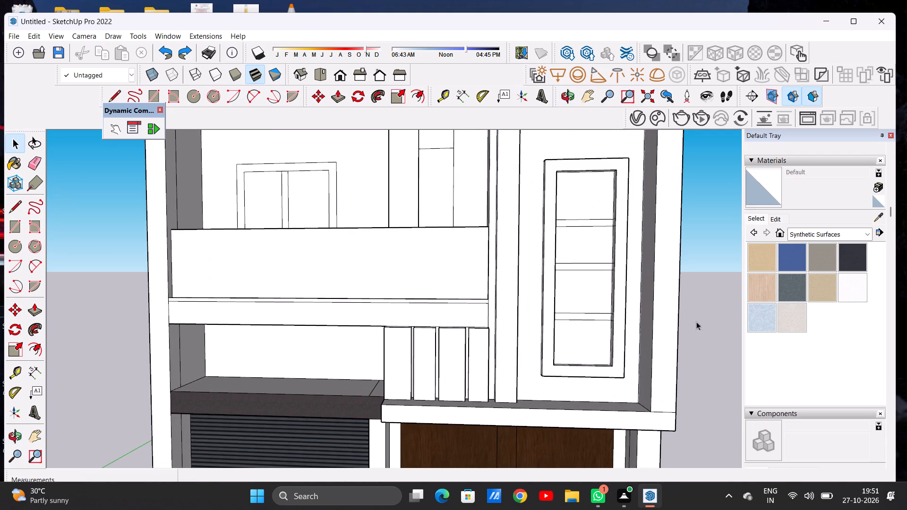
pyautogui.click(815, 231)
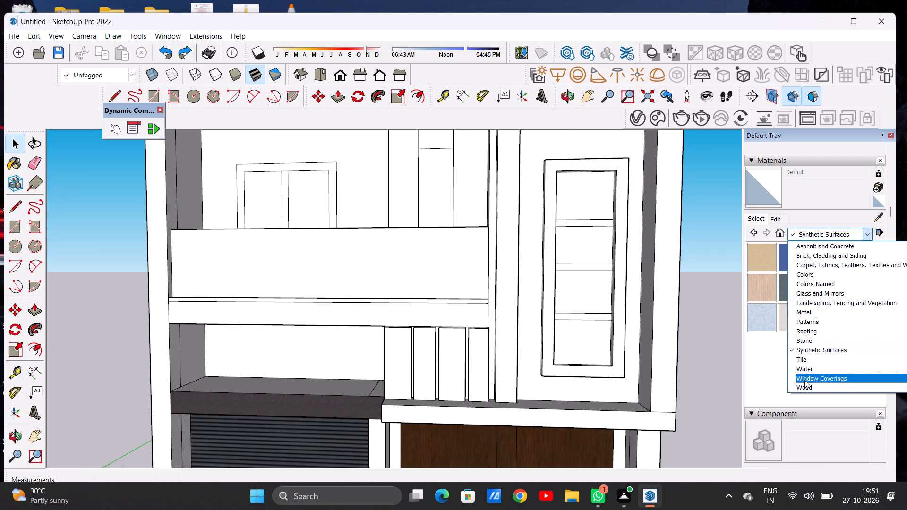
pyautogui.click(804, 385)
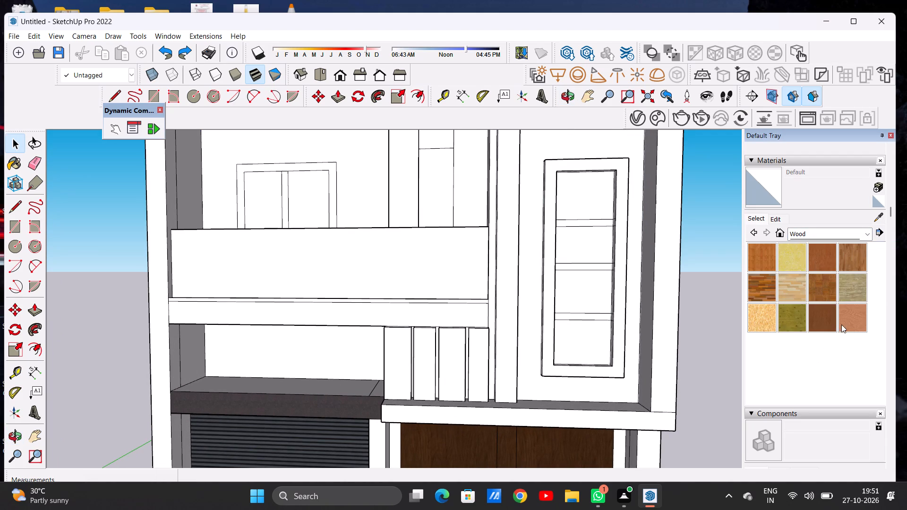
pyautogui.click(849, 318)
pyautogui.click(401, 374)
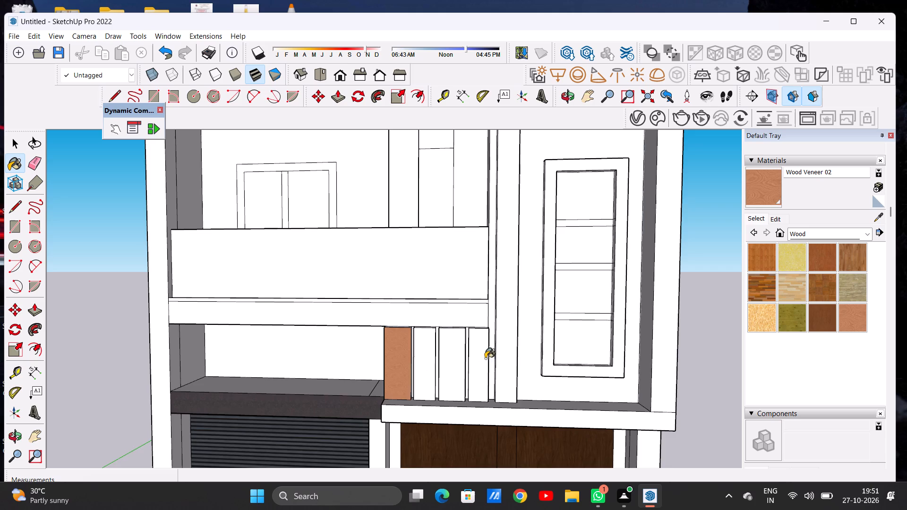
# Paint both side faces and the top of that first slat with Wood Veneer 02.
pyautogui.scroll(-2, 503, 359)
pyautogui.moveTo(412, 385); pyautogui.dragTo(610, 389, button='middle')
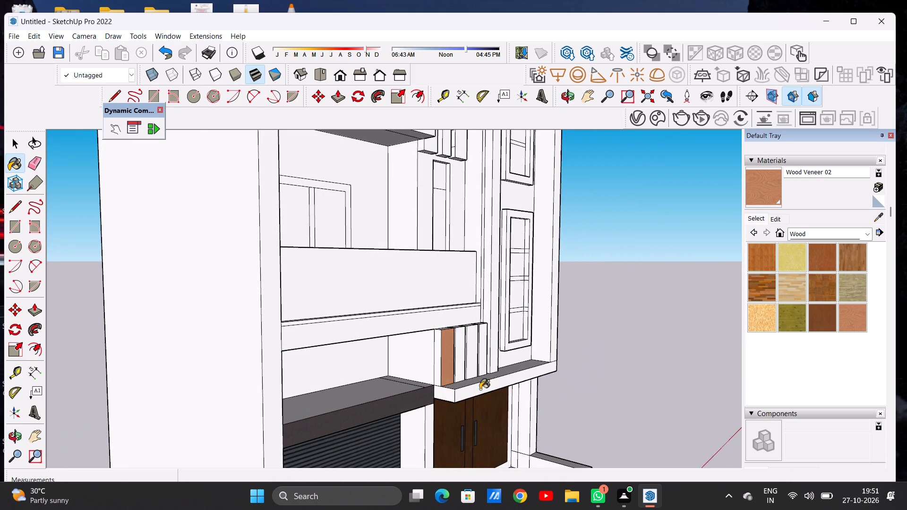
pyautogui.scroll(11, 443, 388)
pyautogui.click(437, 368)
pyautogui.scroll(-7, 438, 370)
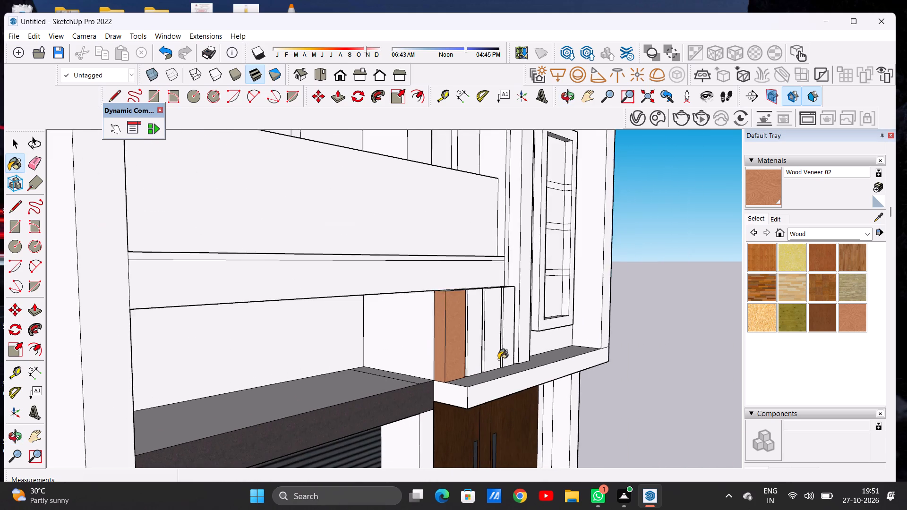
pyautogui.moveTo(496, 358); pyautogui.dragTo(282, 401, button='middle')
pyautogui.scroll(11, 360, 329)
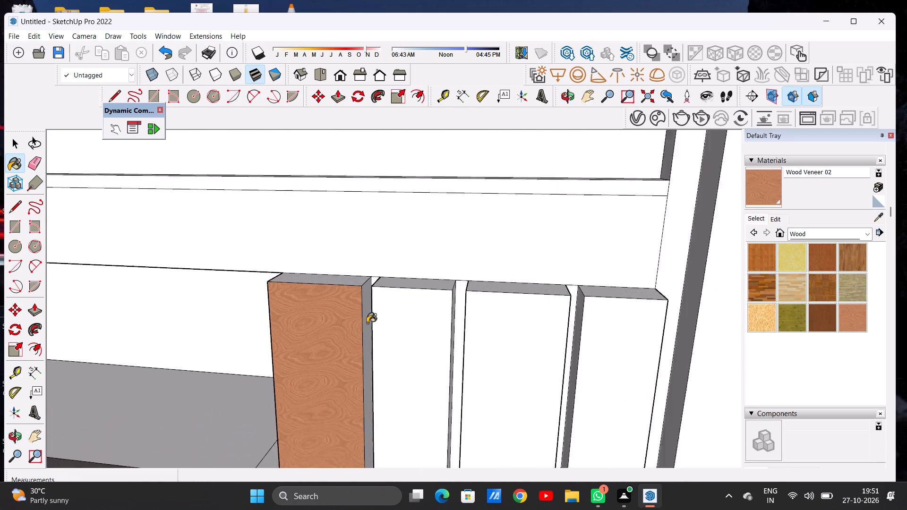
pyautogui.scroll(2, 367, 323)
pyautogui.click(367, 323)
pyautogui.click(354, 277)
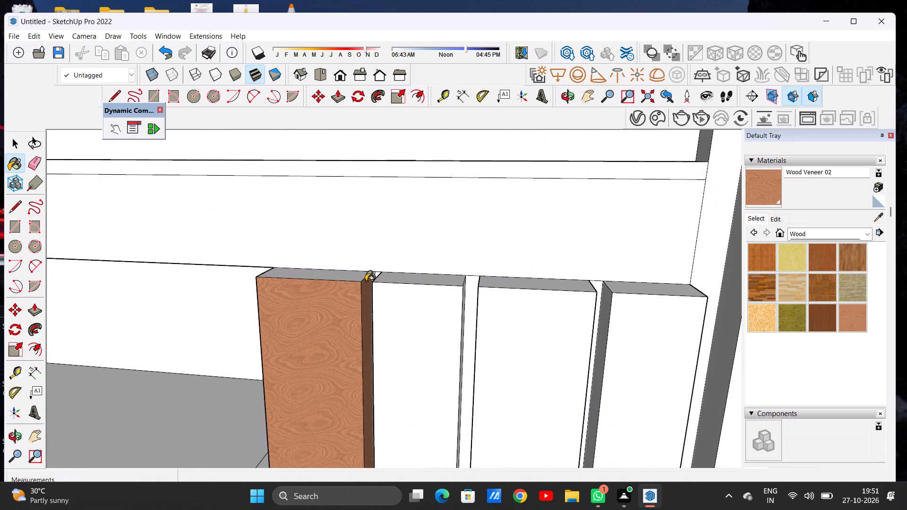
# Paint the tops and front faces of the other three slats above the wooden doors with Wood Veneer 02.
pyautogui.click(391, 280)
pyautogui.click(406, 316)
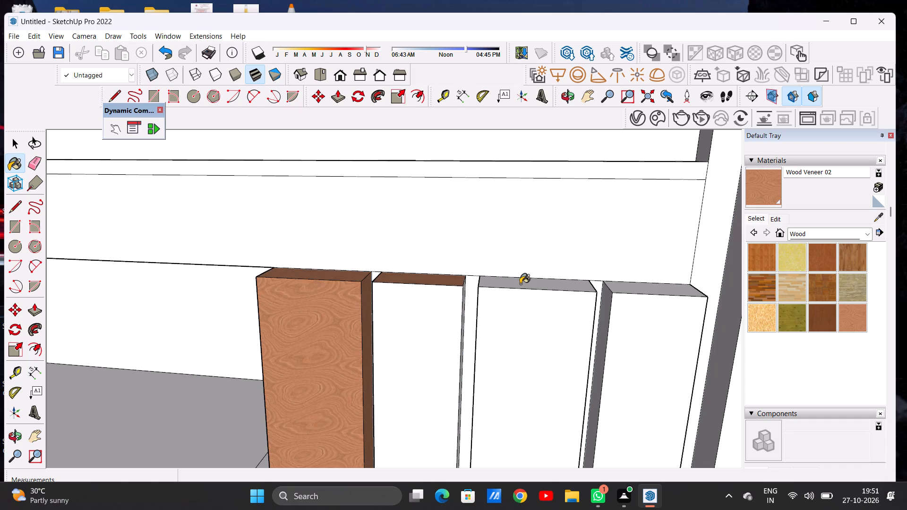
pyautogui.click(520, 284)
pyautogui.click(650, 290)
pyautogui.click(562, 314)
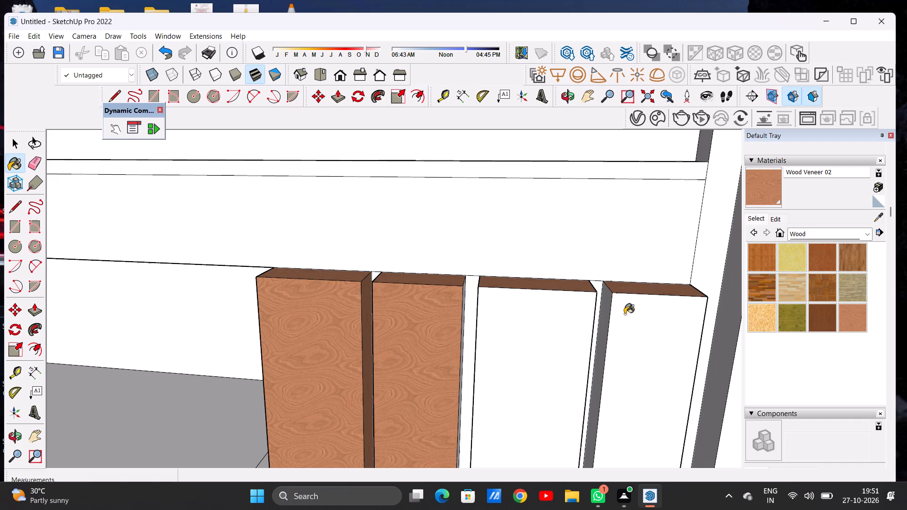
pyautogui.click(635, 314)
# Paint the side faces pointing away from the shutter on the other three slats with Wood Veneer 02.
pyautogui.scroll(-5, 487, 309)
pyautogui.moveTo(496, 327); pyautogui.dragTo(341, 297, button='middle')
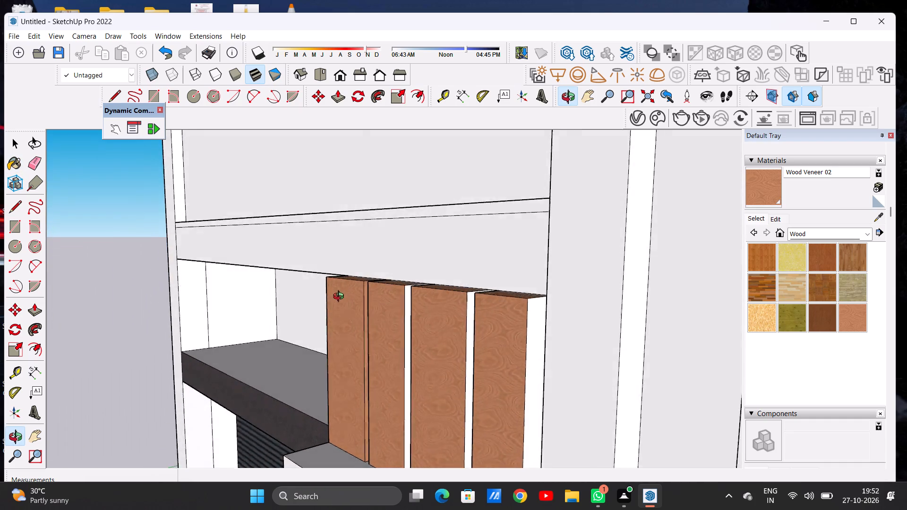
pyautogui.moveTo(341, 297); pyautogui.dragTo(332, 305, button='middle')
pyautogui.scroll(6, 398, 300)
pyautogui.click(396, 297)
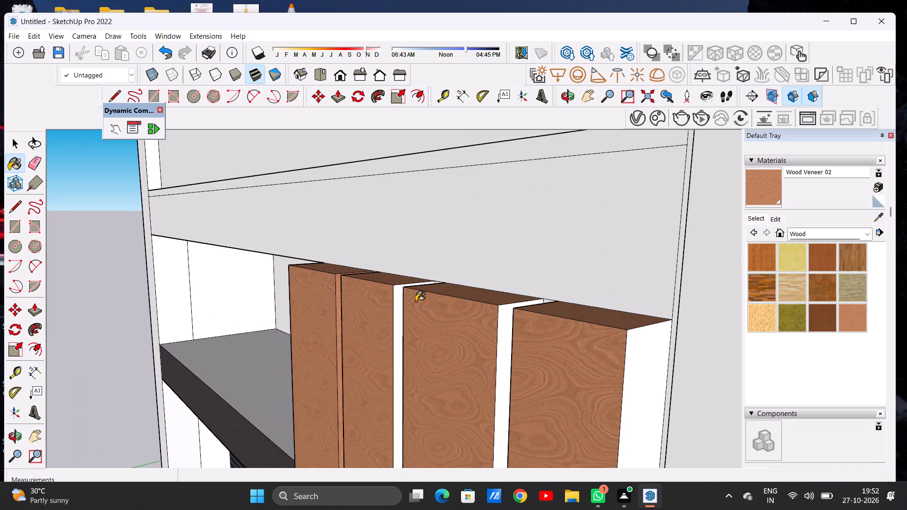
pyautogui.click(502, 313)
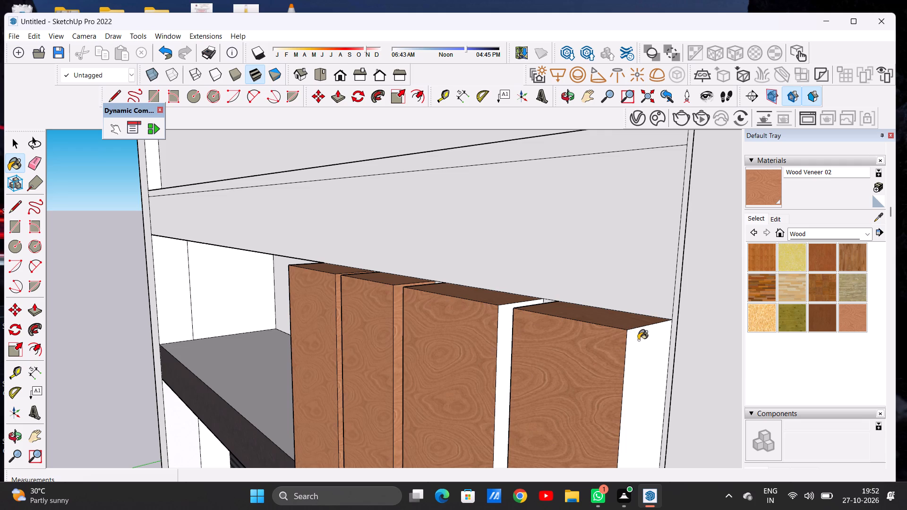
pyautogui.click(638, 340)
# Paint the side faces pointing toward the shutter on the other three slats with Wood Veneer 02.
pyautogui.scroll(-4, 556, 322)
pyautogui.scroll(1, 565, 320)
pyautogui.scroll(-2, 567, 319)
pyautogui.moveTo(422, 321); pyautogui.dragTo(667, 336, button='middle')
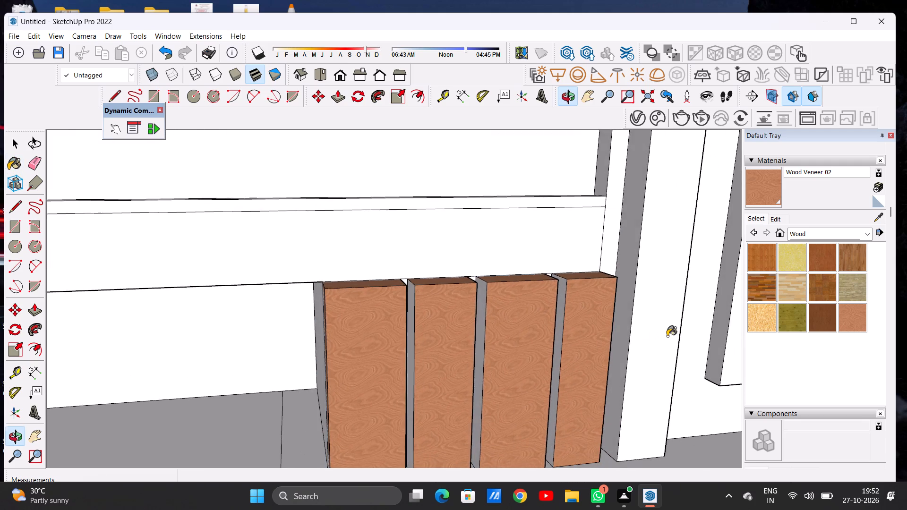
pyautogui.scroll(-5, 531, 292)
pyautogui.scroll(1, 457, 293)
pyautogui.scroll(-1, 457, 293)
pyautogui.scroll(12, 457, 293)
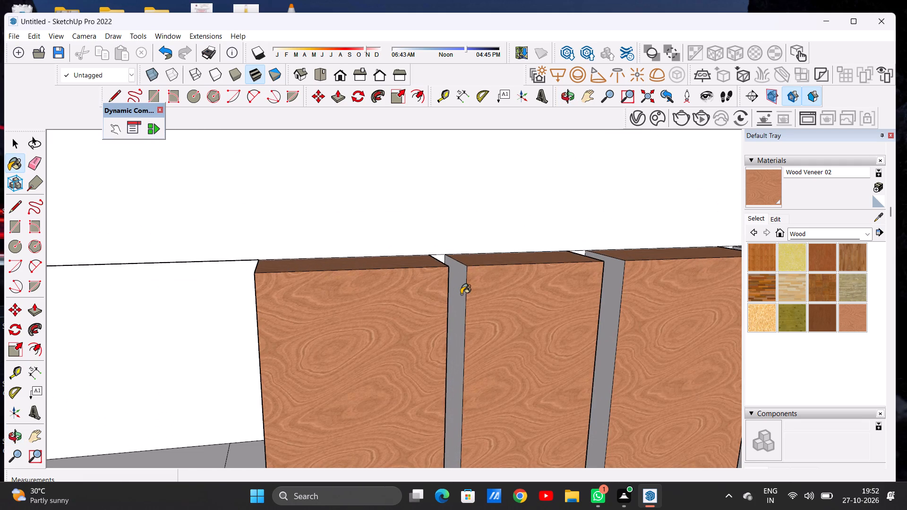
pyautogui.click(461, 294)
pyautogui.scroll(-2, 453, 303)
pyautogui.scroll(1, 453, 303)
pyautogui.scroll(-2, 453, 303)
pyautogui.moveTo(397, 310); pyautogui.dragTo(374, 327, button='middle')
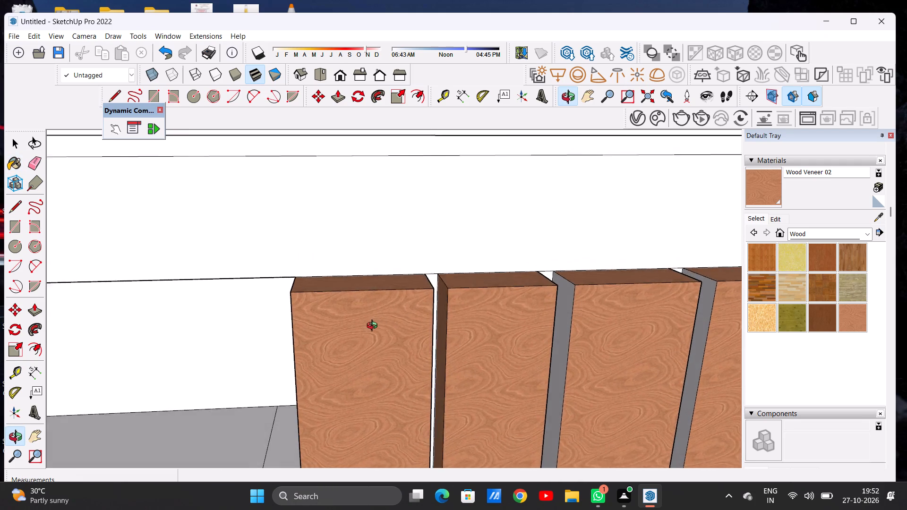
pyautogui.moveTo(374, 327); pyautogui.dragTo(374, 329, button='middle')
pyautogui.scroll(5, 542, 319)
pyautogui.click(582, 313)
pyautogui.scroll(-9, 431, 321)
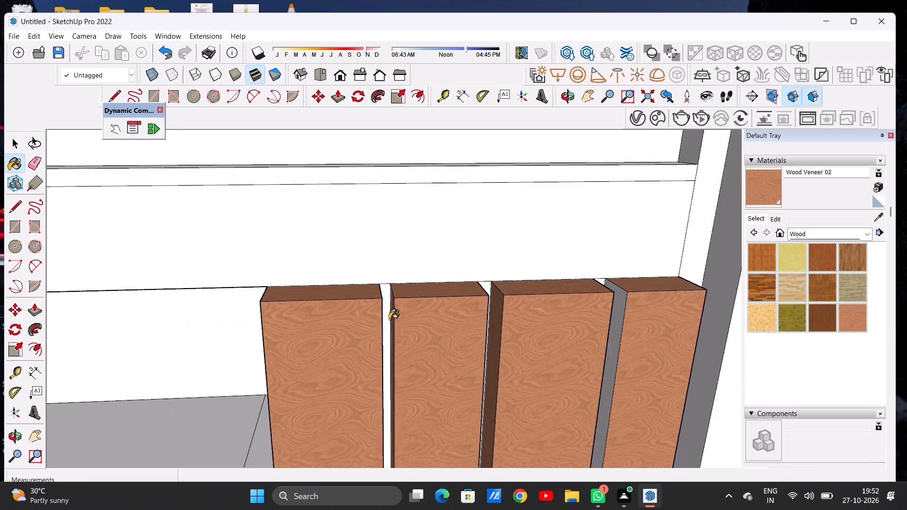
pyautogui.scroll(-2, 389, 319)
pyautogui.scroll(6, 572, 321)
pyautogui.scroll(-1, 550, 304)
pyautogui.scroll(3, 549, 304)
pyautogui.click(551, 302)
pyautogui.scroll(-2, 544, 311)
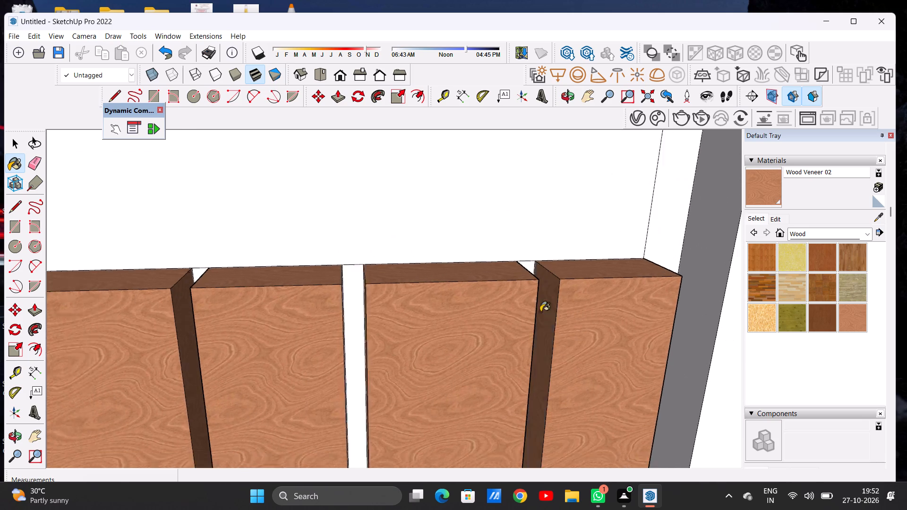
# Examine the four wood-veneer slats from several angles and in the context of the whole front elevation.
pyautogui.scroll(-4, 540, 312)
pyautogui.scroll(-13, 436, 327)
pyautogui.moveTo(469, 356); pyautogui.dragTo(445, 319, button='middle')
pyautogui.scroll(-15, 433, 355)
pyautogui.scroll(2, 439, 367)
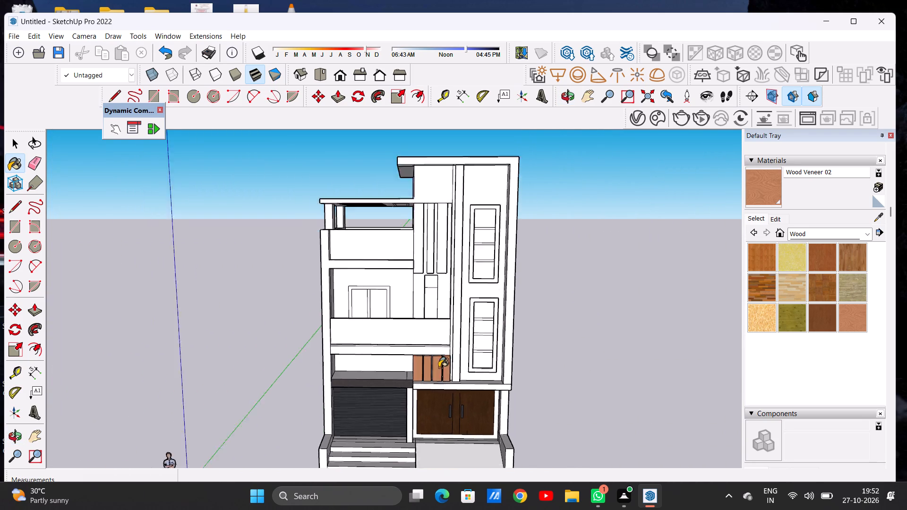
pyautogui.scroll(5, 439, 367)
pyautogui.moveTo(438, 365); pyautogui.dragTo(414, 364, button='middle')
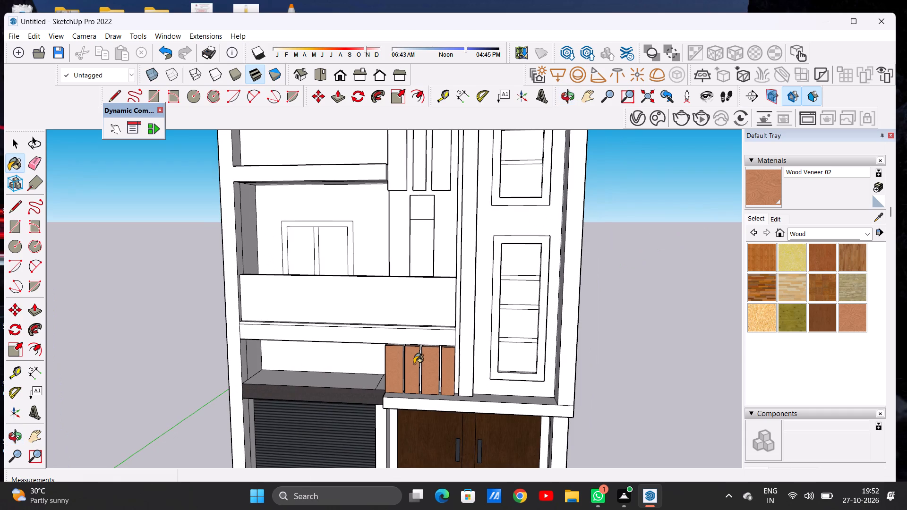
pyautogui.scroll(2, 403, 358)
pyautogui.scroll(-1, 403, 357)
pyautogui.scroll(4, 403, 357)
pyautogui.moveTo(345, 365); pyautogui.dragTo(432, 356, button='middle')
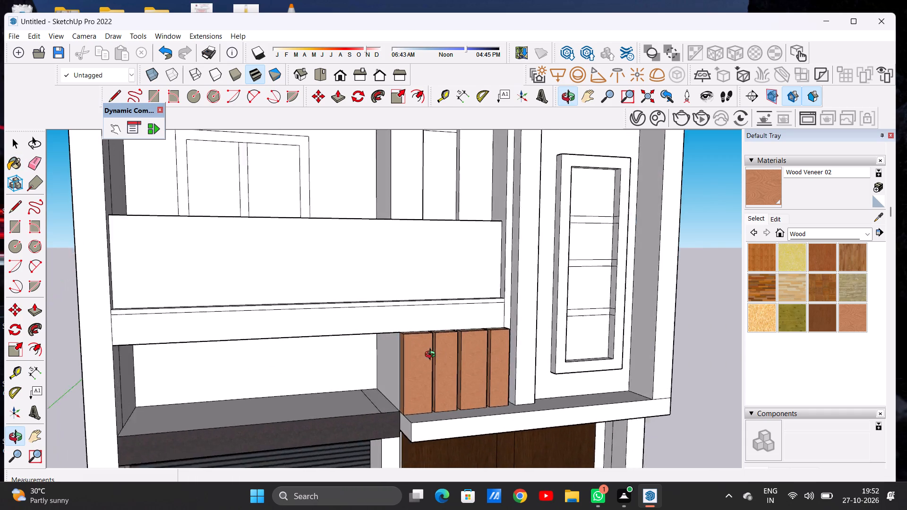
pyautogui.moveTo(432, 356); pyautogui.dragTo(376, 353, button='middle')
pyautogui.scroll(1, 376, 353)
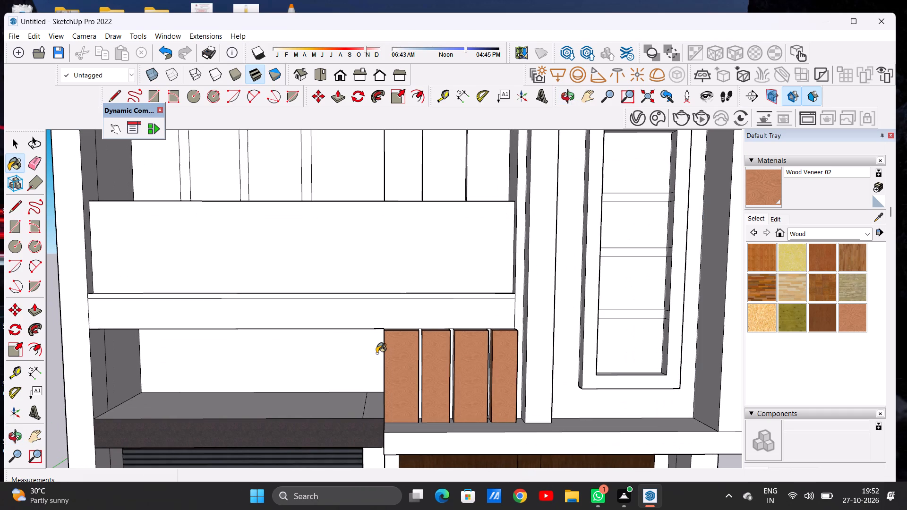
pyautogui.scroll(-12, 432, 348)
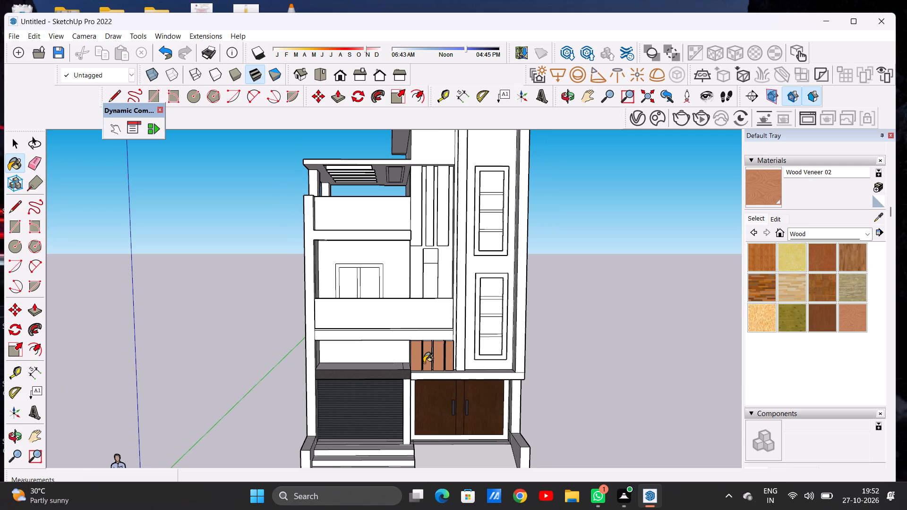
pyautogui.scroll(-7, 424, 363)
pyautogui.scroll(7, 435, 333)
pyautogui.moveTo(438, 378); pyautogui.dragTo(363, 348, button='middle')
pyautogui.scroll(8, 406, 389)
pyautogui.moveTo(411, 376); pyautogui.dragTo(387, 379, button='middle')
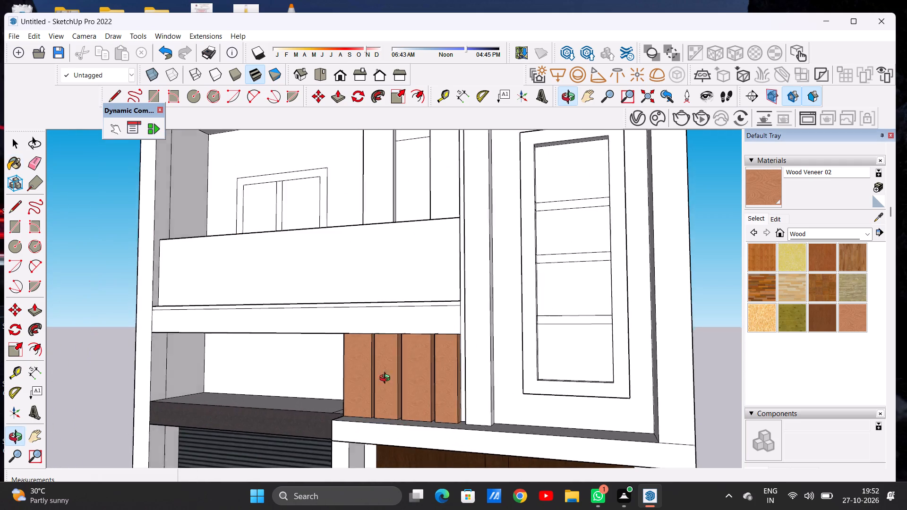
pyautogui.moveTo(387, 379); pyautogui.dragTo(359, 408, button='middle')
pyautogui.scroll(4, 460, 391)
pyautogui.scroll(-2, 457, 382)
pyautogui.scroll(2, 453, 380)
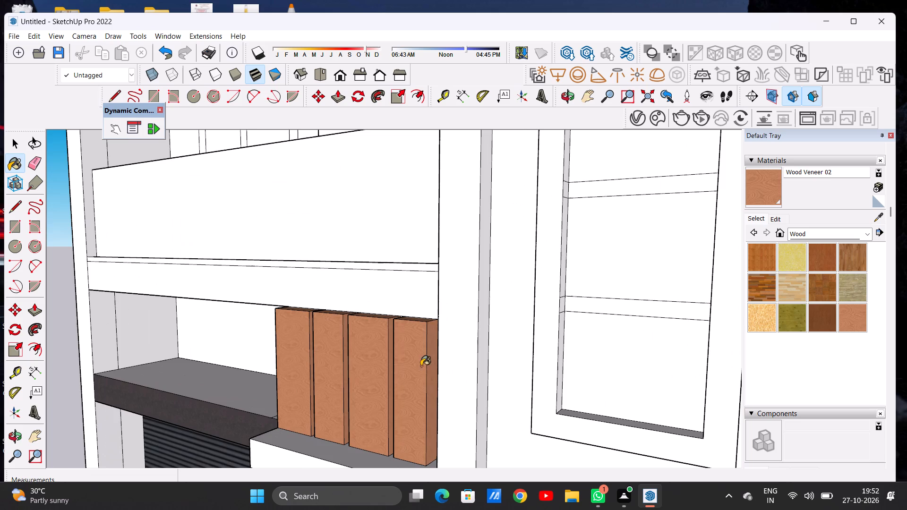
pyautogui.moveTo(373, 366); pyautogui.dragTo(365, 367, button='middle')
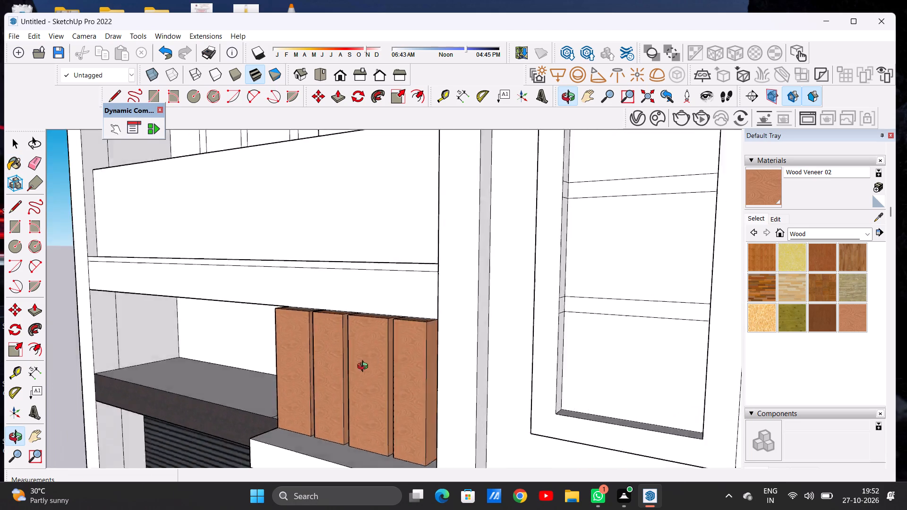
pyautogui.moveTo(365, 367); pyautogui.dragTo(454, 351, button='middle')
pyautogui.scroll(1, 454, 351)
pyautogui.scroll(-16, 453, 358)
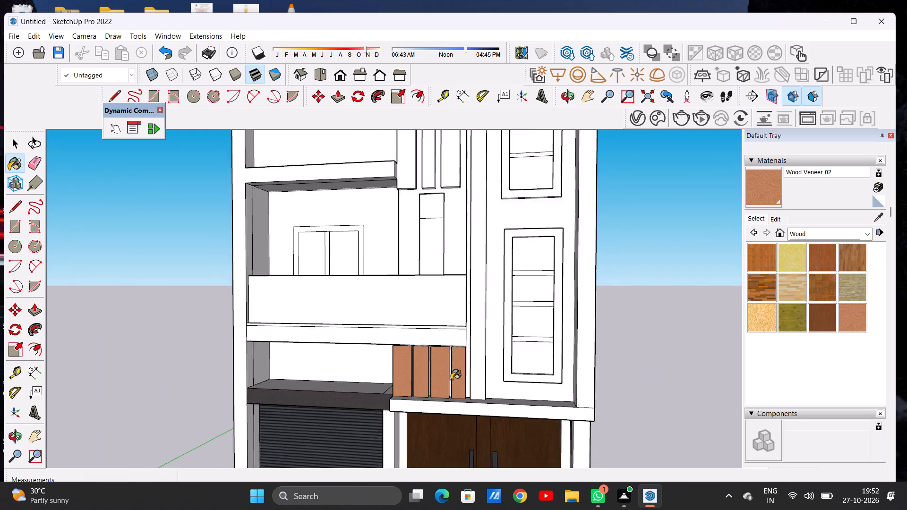
pyautogui.scroll(-2, 451, 380)
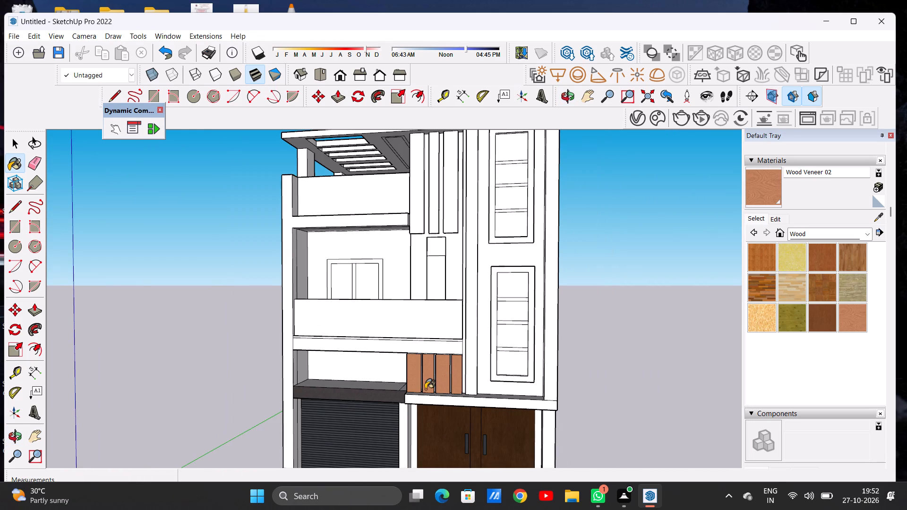
# Paint the front face of the tall full-height vertical strip beside the window column with Wood Veneer 02.
pyautogui.scroll(-5, 427, 390)
pyautogui.scroll(9, 434, 282)
pyautogui.moveTo(404, 283); pyautogui.dragTo(443, 299, button='middle')
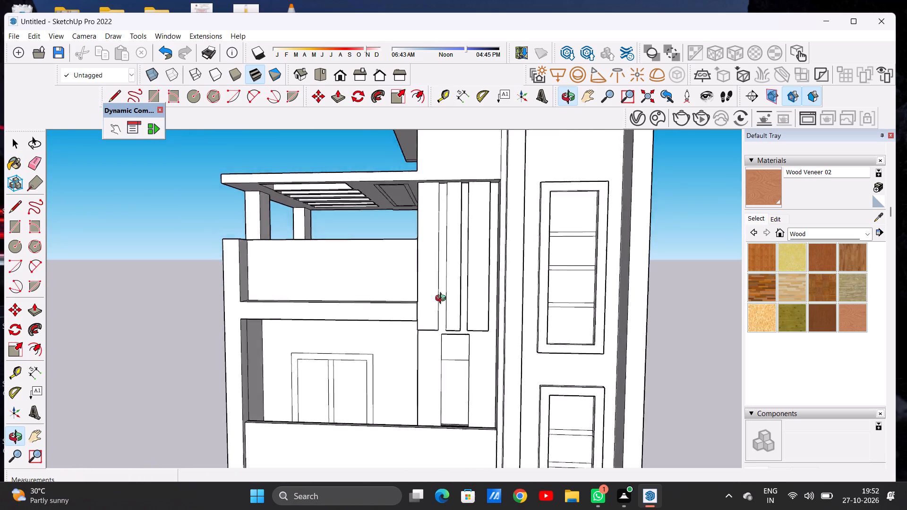
pyautogui.moveTo(443, 299); pyautogui.dragTo(562, 322, button='middle')
pyautogui.scroll(8, 448, 280)
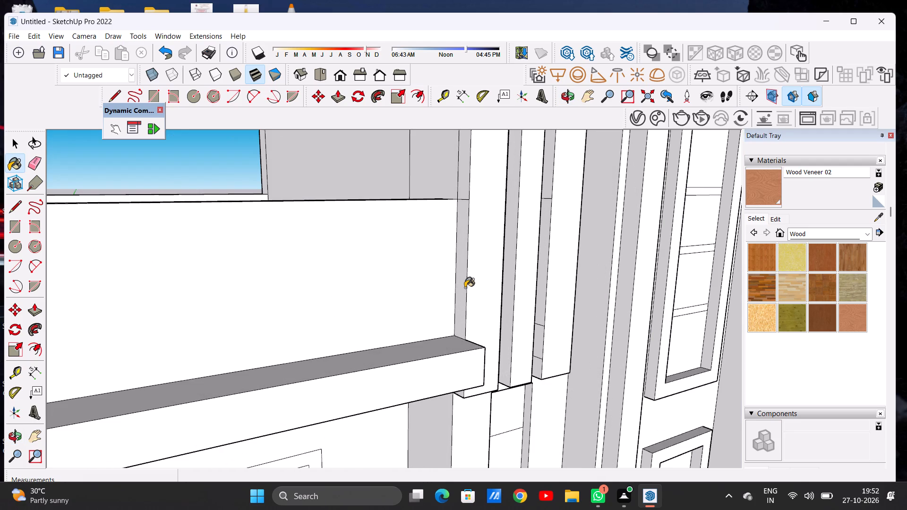
pyautogui.scroll(-1, 464, 283)
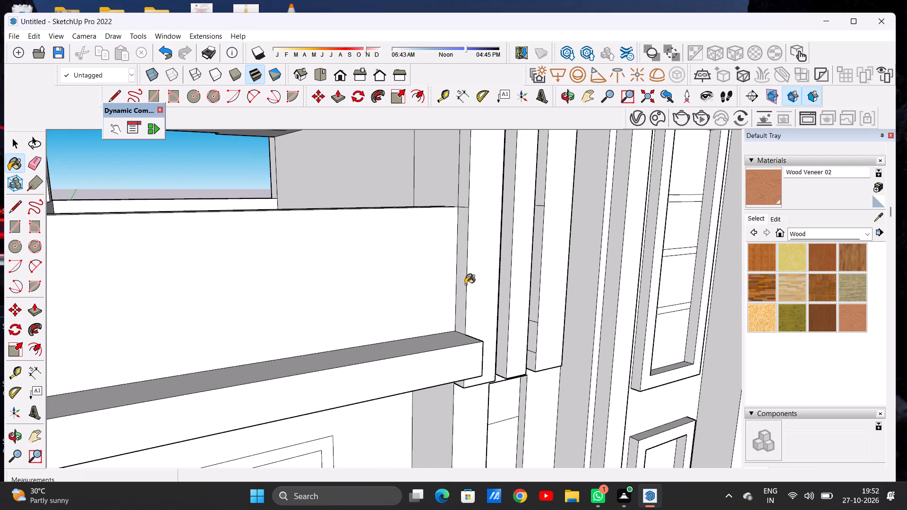
pyautogui.scroll(-6, 467, 297)
pyautogui.moveTo(488, 299); pyautogui.dragTo(412, 299, button='middle')
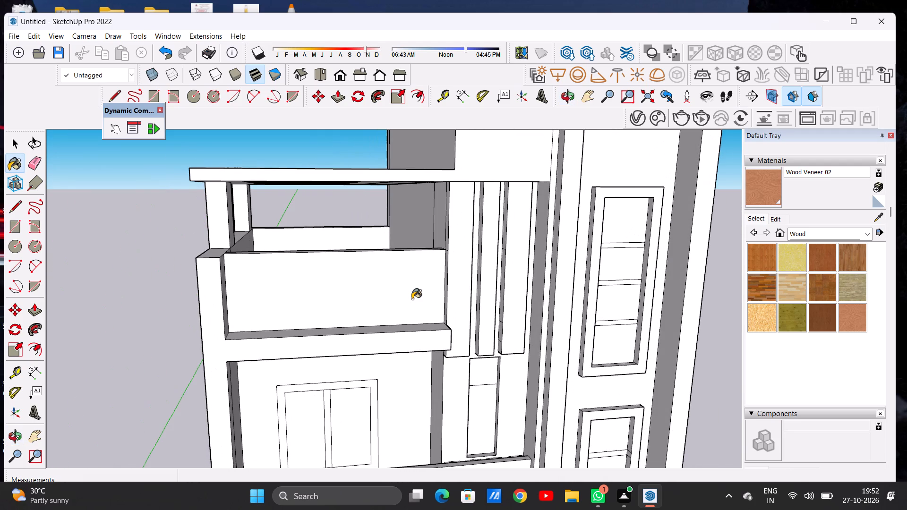
pyautogui.scroll(-6, 400, 300)
pyautogui.moveTo(465, 300); pyautogui.dragTo(408, 300, button='middle')
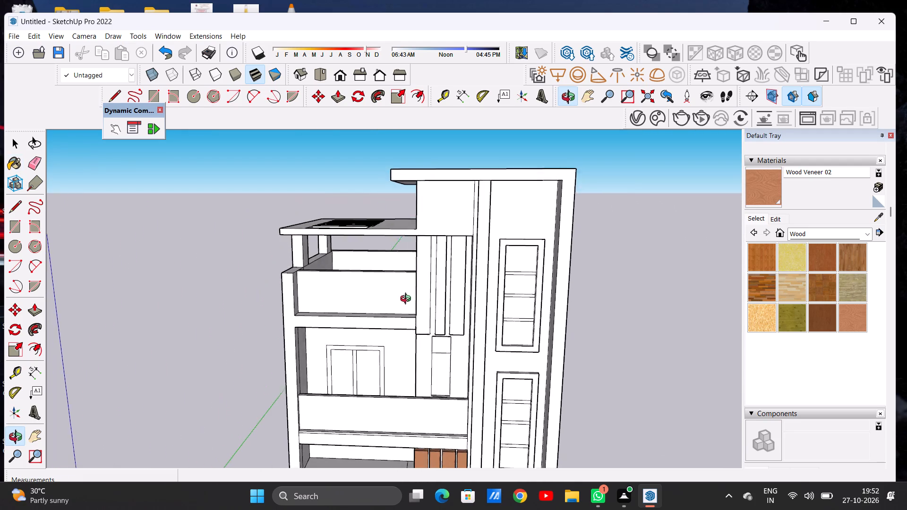
pyautogui.moveTo(408, 300); pyautogui.dragTo(408, 300, button='middle')
pyautogui.scroll(5, 492, 328)
pyautogui.click(470, 330)
# Paint both side faces of the tall full-height vertical strip with Wood Veneer 02.
pyautogui.scroll(-5, 484, 319)
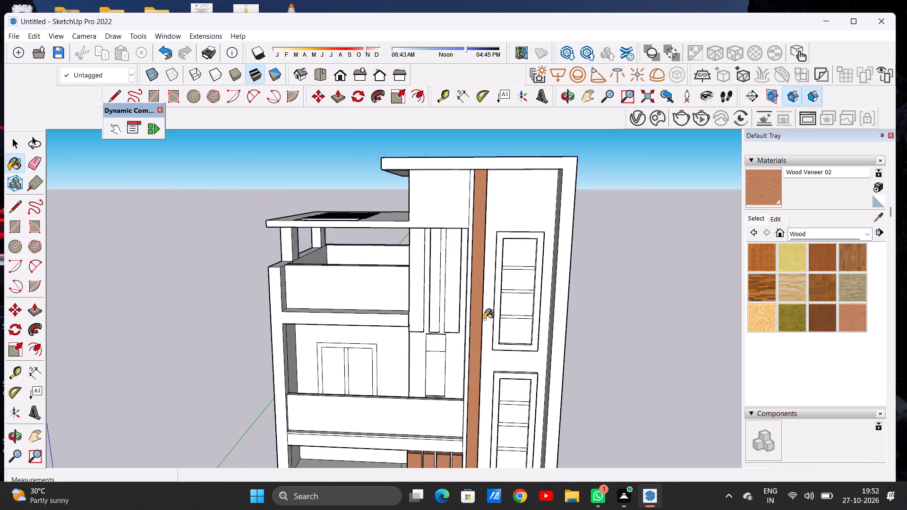
pyautogui.scroll(-7, 482, 302)
pyautogui.scroll(1, 485, 287)
pyautogui.scroll(-3, 485, 287)
pyautogui.moveTo(470, 326); pyautogui.dragTo(551, 342, button='middle')
pyautogui.scroll(20, 479, 336)
pyautogui.scroll(7, 479, 336)
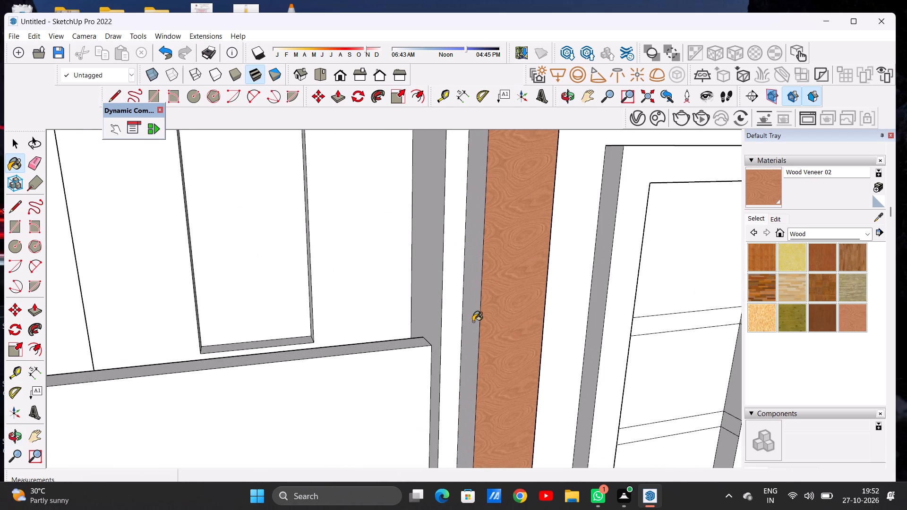
pyautogui.click(472, 320)
pyautogui.scroll(-17, 453, 329)
pyautogui.scroll(-8, 437, 320)
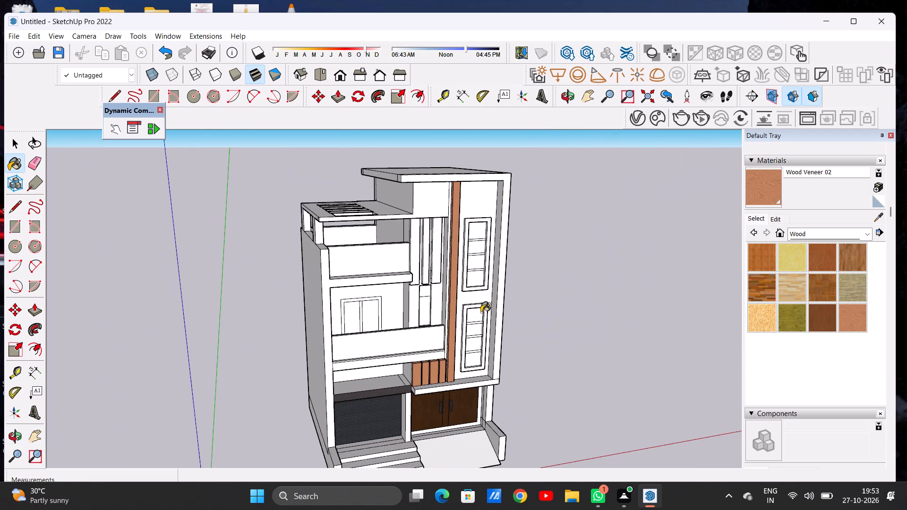
pyautogui.moveTo(480, 312); pyautogui.dragTo(195, 321, button='middle')
pyautogui.scroll(6, 356, 334)
pyautogui.scroll(7, 410, 329)
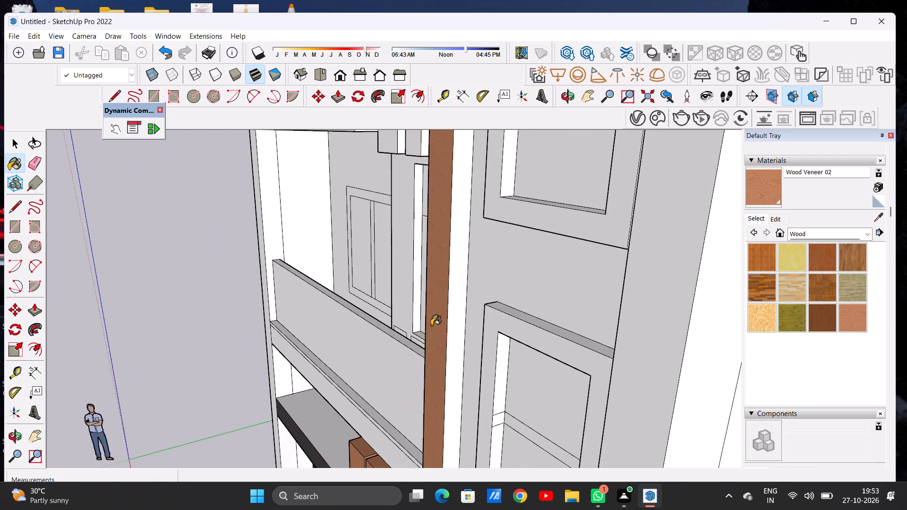
pyautogui.click(450, 319)
# Paint the front faces of the three vertical slats below the upper balcony roof with Wood Veneer 02.
pyautogui.scroll(-17, 435, 339)
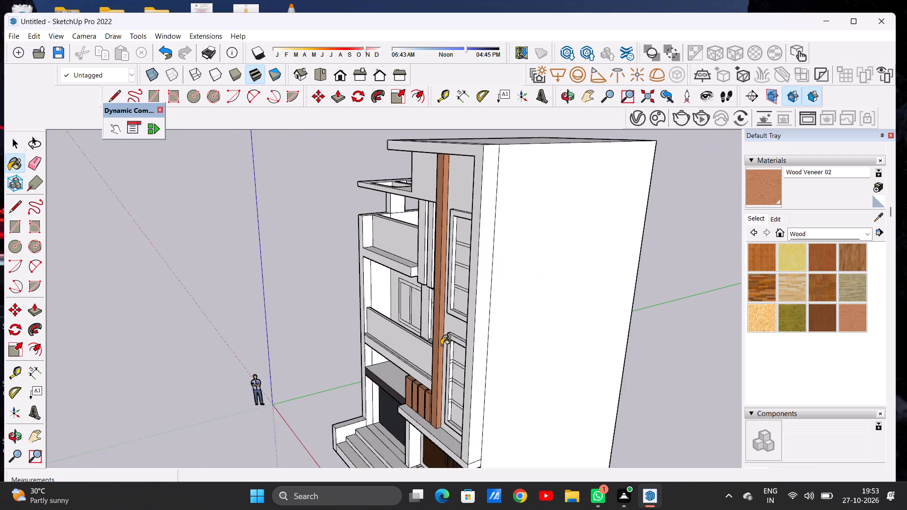
pyautogui.scroll(-3, 441, 345)
pyautogui.moveTo(419, 349); pyautogui.dragTo(608, 290, button='middle')
pyautogui.scroll(6, 483, 261)
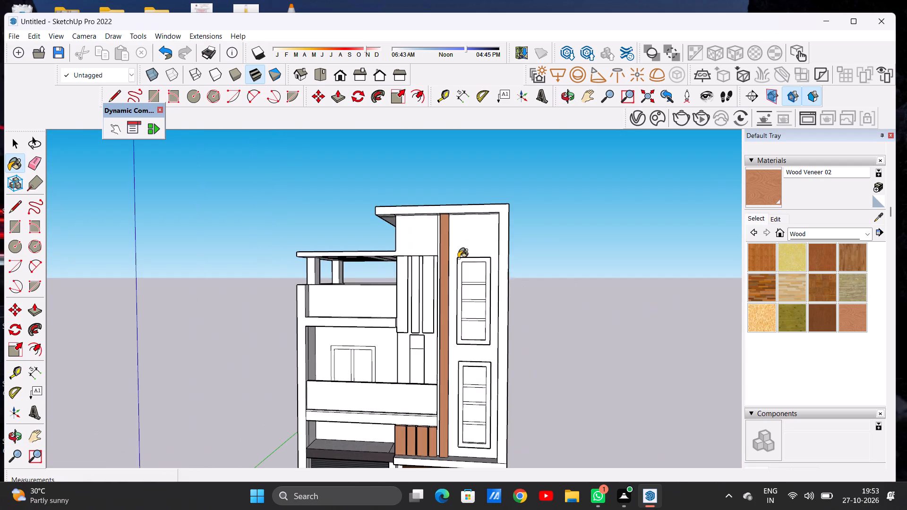
pyautogui.moveTo(401, 286); pyautogui.dragTo(522, 286, button='middle')
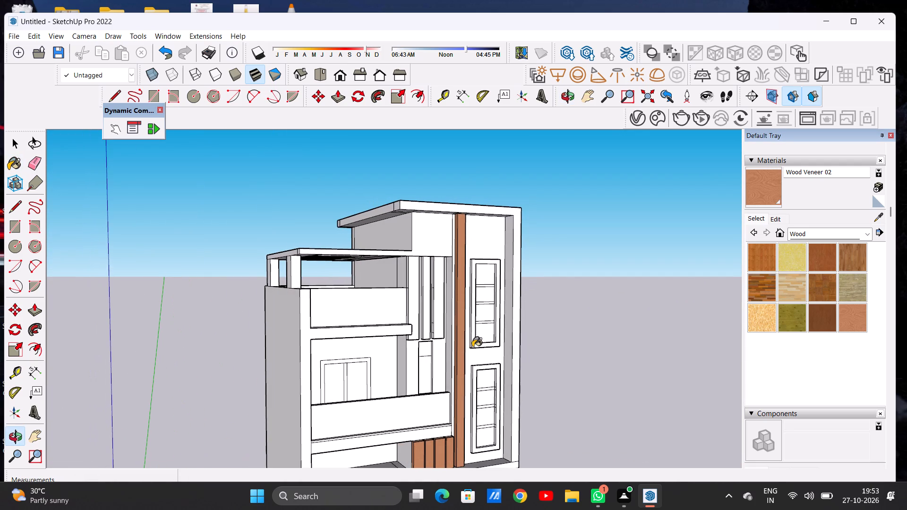
pyautogui.scroll(-1, 428, 355)
pyautogui.scroll(1, 428, 355)
pyautogui.scroll(-4, 428, 355)
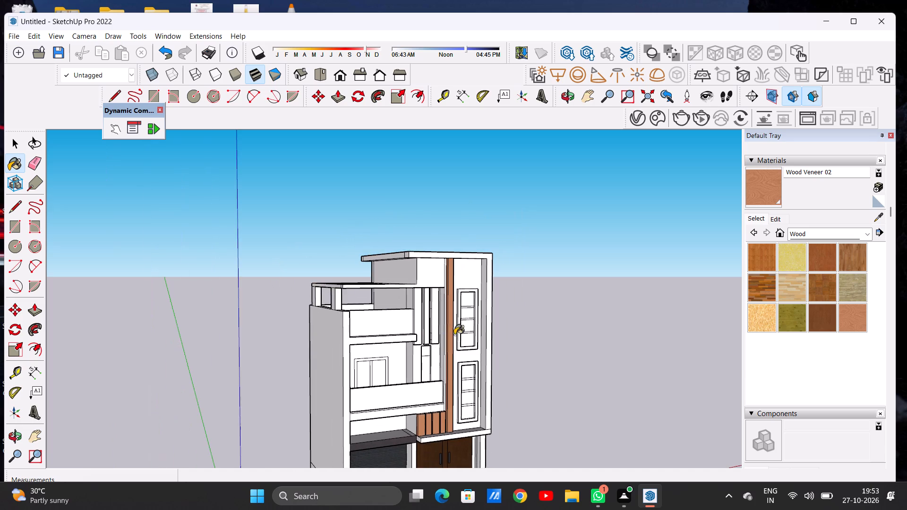
pyautogui.moveTo(448, 332); pyautogui.dragTo(386, 323, button='middle')
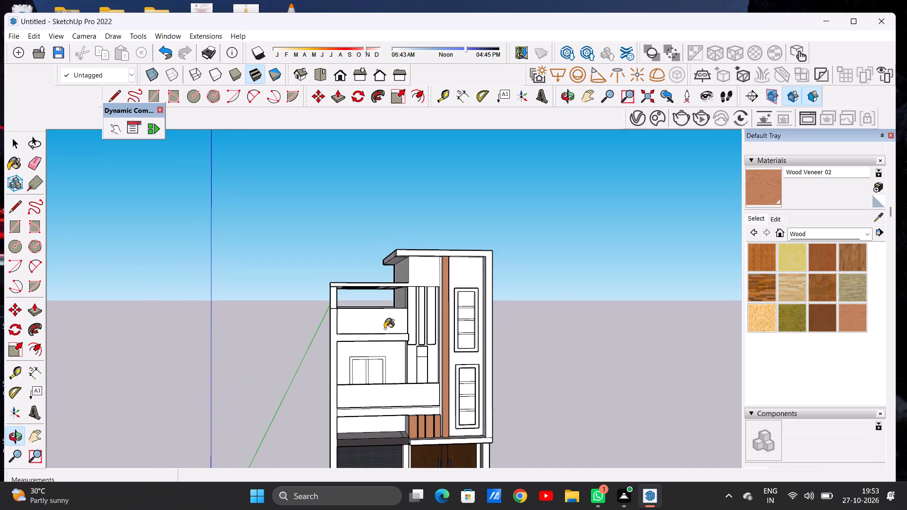
pyautogui.scroll(3, 413, 295)
pyautogui.scroll(-1, 414, 297)
pyautogui.scroll(4, 414, 297)
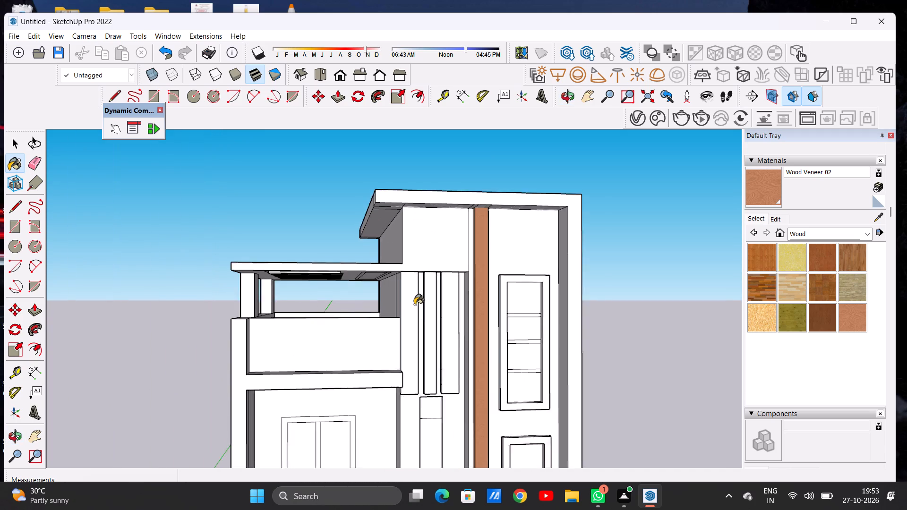
pyautogui.scroll(2, 414, 305)
pyautogui.click(409, 328)
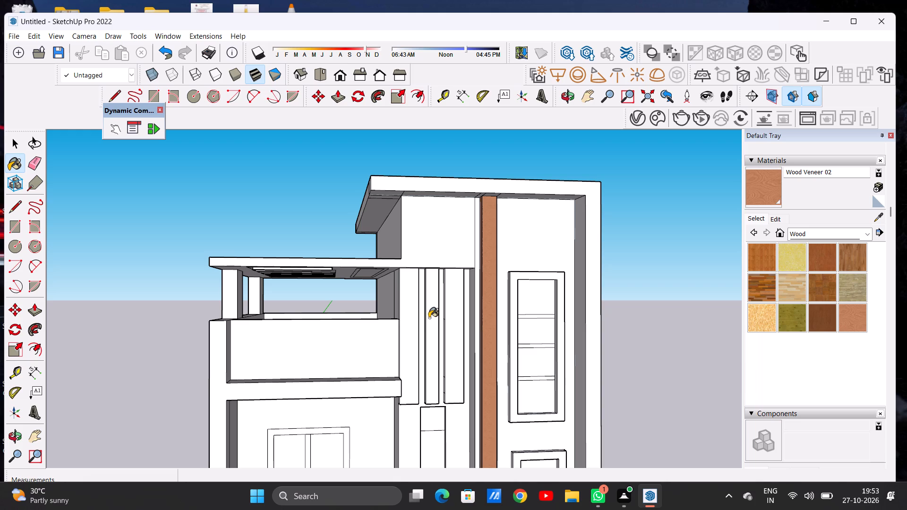
pyautogui.click(429, 317)
pyautogui.click(451, 312)
# Paint the balcony-facing side faces of the three upper slats with Wood Veneer 02, including the separate lower segments on the slat nearest the tall strip.
pyautogui.scroll(-4, 440, 322)
pyautogui.moveTo(416, 323); pyautogui.dragTo(524, 343, button='middle')
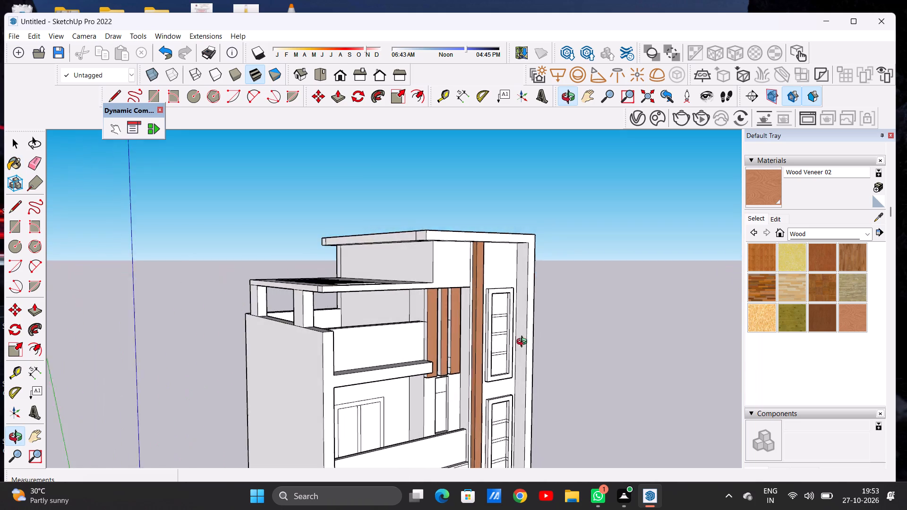
pyautogui.moveTo(524, 343); pyautogui.dragTo(525, 344, button='middle')
pyautogui.scroll(14, 434, 320)
pyautogui.click(423, 314)
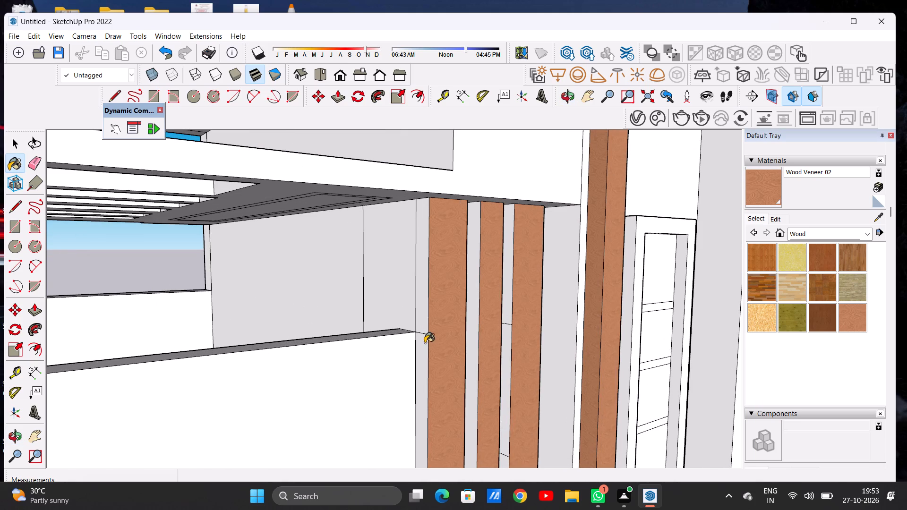
pyautogui.click(422, 348)
pyautogui.scroll(5, 478, 331)
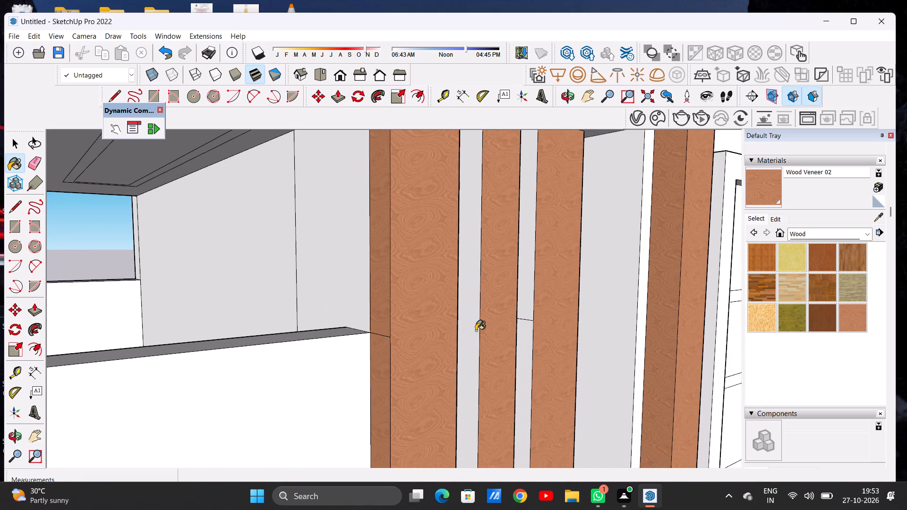
pyautogui.click(476, 331)
pyautogui.click(524, 312)
pyautogui.click(524, 337)
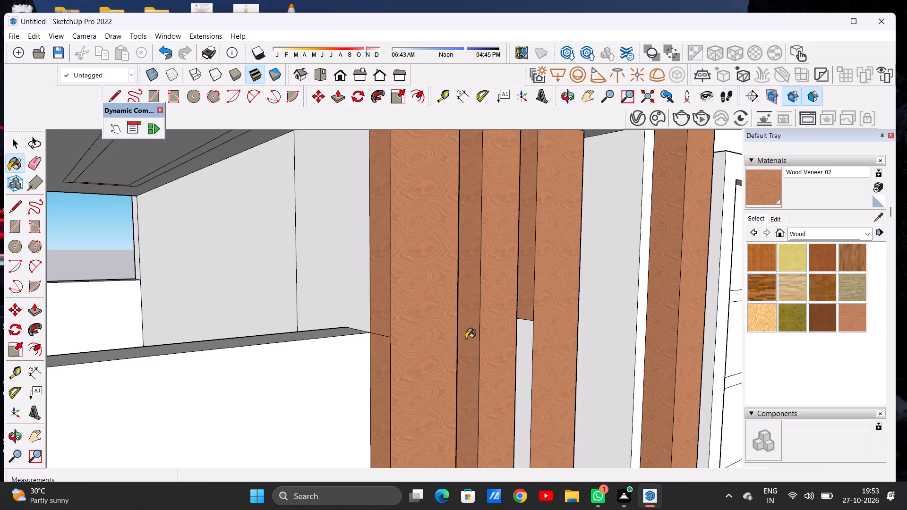
pyautogui.scroll(-9, 428, 326)
pyautogui.scroll(1, 451, 312)
pyautogui.scroll(-2, 453, 312)
pyautogui.middleClick(491, 332)
pyautogui.scroll(12, 479, 437)
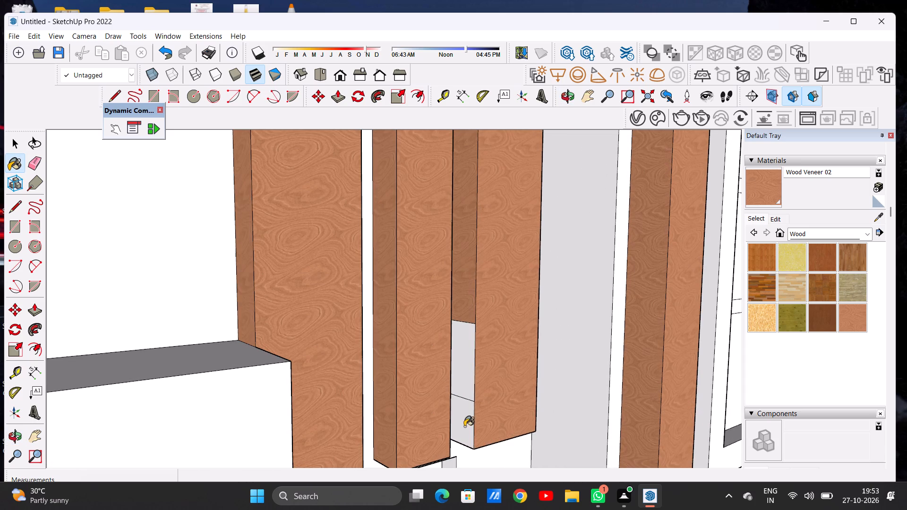
pyautogui.click(464, 426)
pyautogui.click(468, 387)
# Paint the side faces pointing away from the balcony on the three upper slats with Wood Veneer 02.
pyautogui.scroll(-13, 447, 375)
pyautogui.moveTo(487, 367); pyautogui.dragTo(359, 340, button='middle')
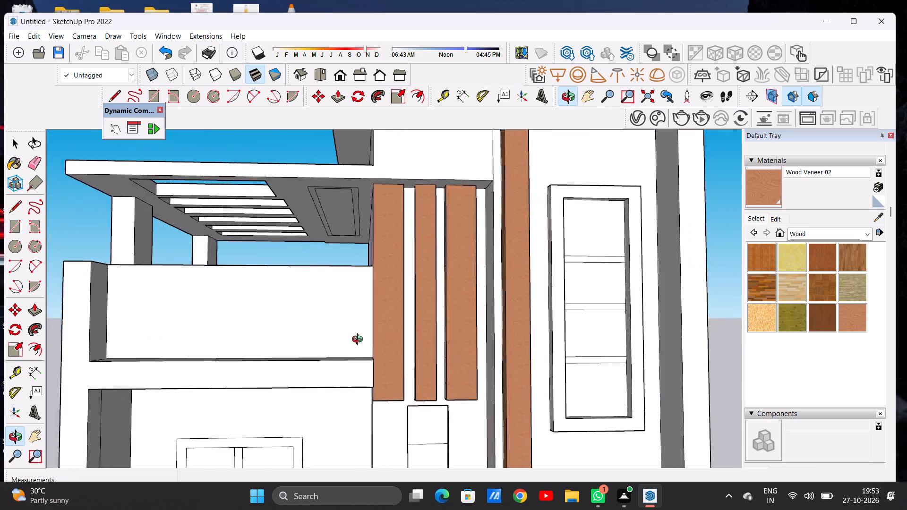
pyautogui.moveTo(359, 340); pyautogui.dragTo(219, 382, button='middle')
pyautogui.moveTo(289, 379); pyautogui.dragTo(325, 387, button='middle')
pyautogui.scroll(12, 422, 356)
pyautogui.click(367, 355)
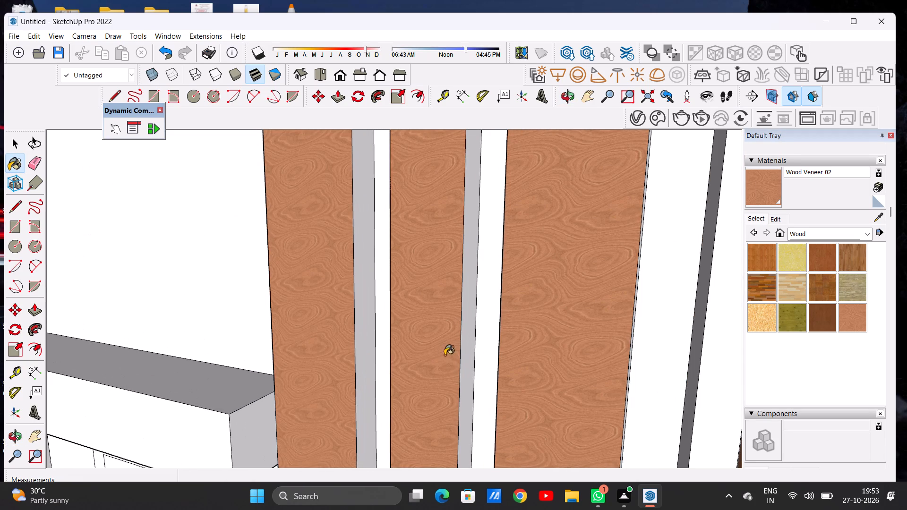
pyautogui.click(466, 350)
pyautogui.scroll(-7, 432, 338)
pyautogui.scroll(13, 530, 346)
pyautogui.click(529, 346)
# Paint the underside and the remaining lower side segment of the upper slat nearest the balcony with Wood Veneer 02.
pyautogui.scroll(-8, 520, 344)
pyautogui.scroll(1, 506, 342)
pyautogui.scroll(-6, 506, 342)
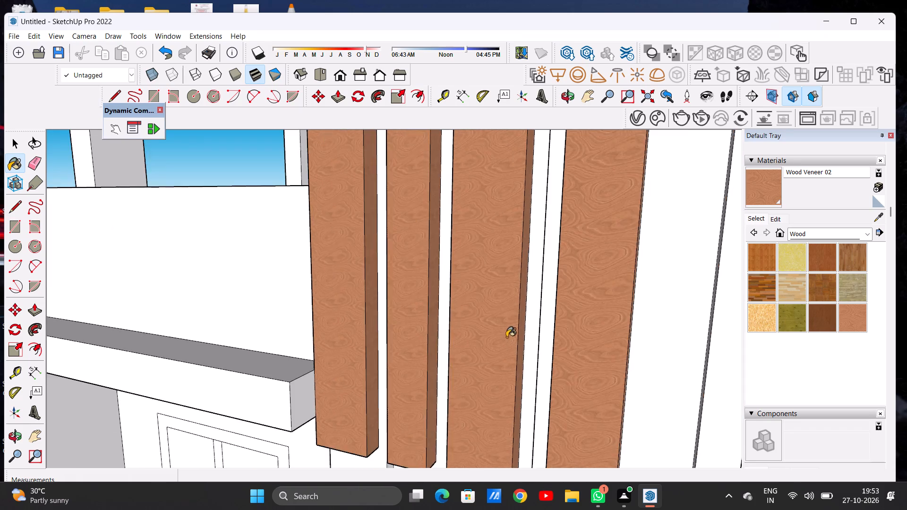
pyautogui.scroll(-4, 506, 337)
pyautogui.scroll(1, 521, 333)
pyautogui.scroll(-12, 521, 333)
pyautogui.moveTo(450, 346); pyautogui.dragTo(555, 324, button='middle')
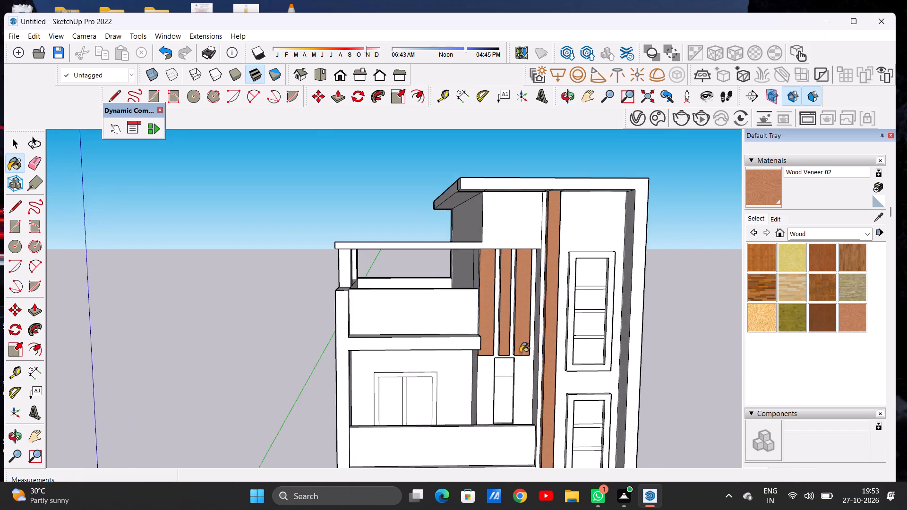
pyautogui.scroll(17, 505, 366)
pyautogui.moveTo(481, 388); pyautogui.dragTo(482, 303, button='middle')
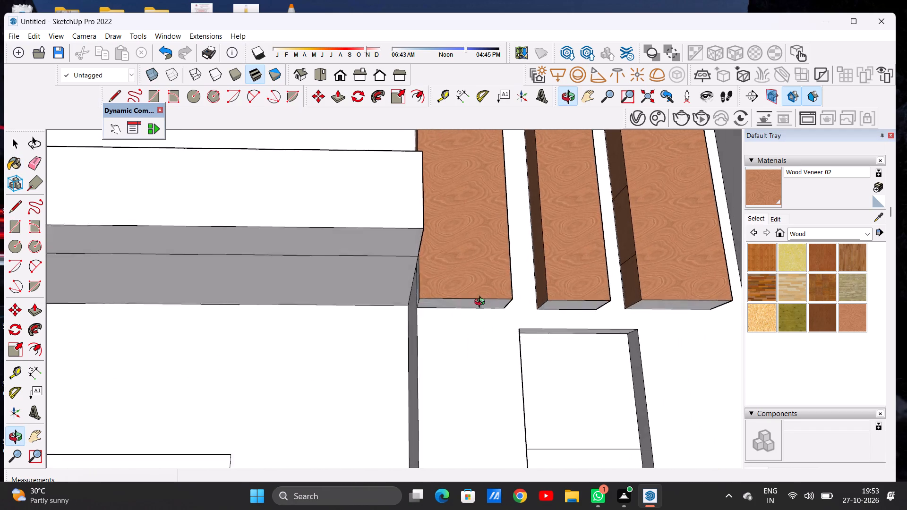
pyautogui.moveTo(482, 303); pyautogui.dragTo(488, 285, button='middle')
pyautogui.scroll(6, 504, 295)
pyautogui.moveTo(371, 331); pyautogui.dragTo(431, 356, button='middle')
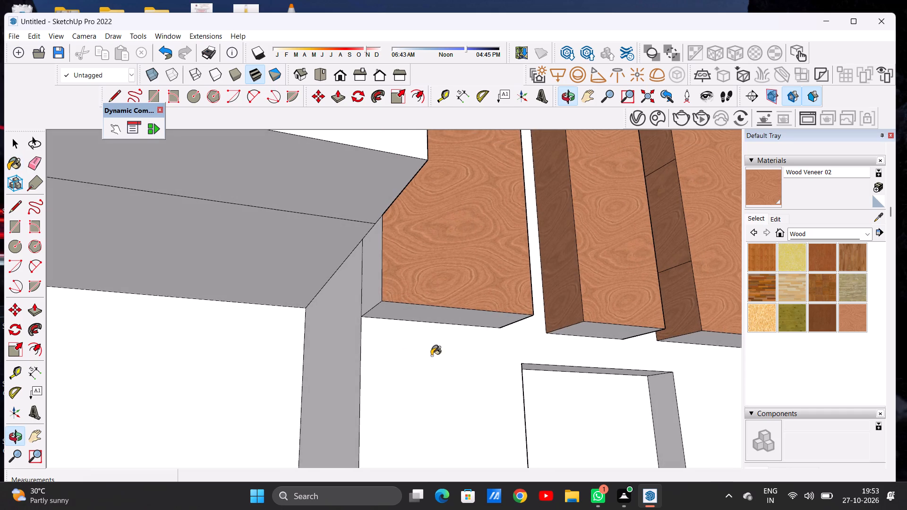
pyautogui.moveTo(431, 356); pyautogui.dragTo(433, 358, button='middle')
pyautogui.click(377, 288)
pyautogui.click(408, 310)
# Paint the undersides of the other two upper slats with Wood Veneer 02.
pyautogui.scroll(-2, 344, 321)
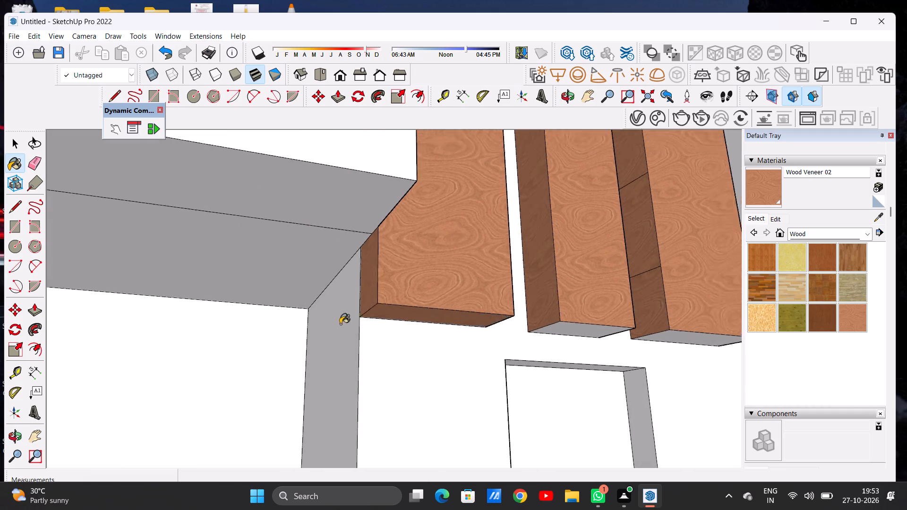
pyautogui.scroll(-4, 340, 324)
pyautogui.moveTo(409, 345); pyautogui.dragTo(320, 309, button='middle')
pyautogui.scroll(5, 505, 310)
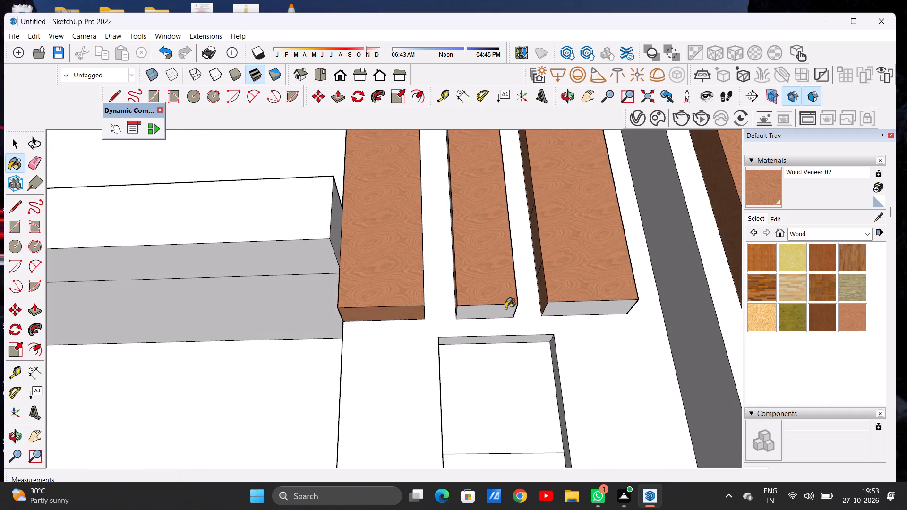
pyautogui.scroll(5, 505, 308)
pyautogui.click(494, 312)
pyautogui.click(585, 310)
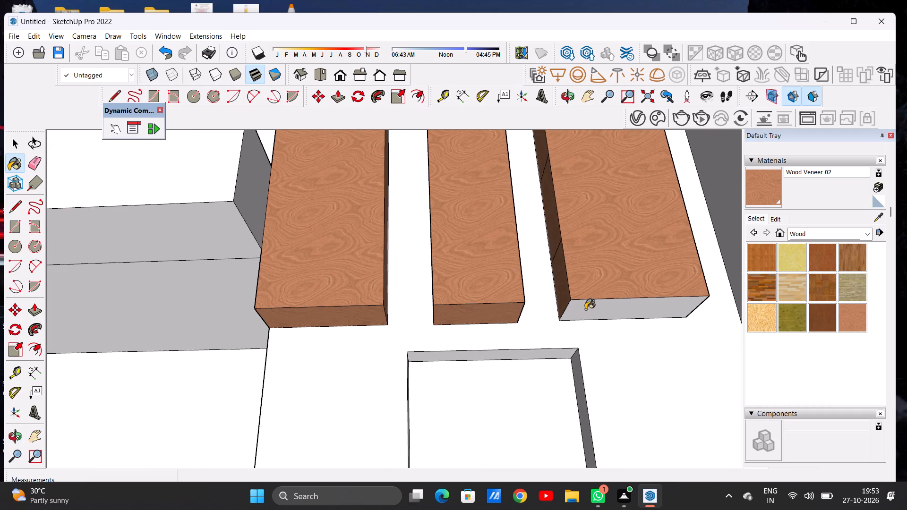
pyautogui.press('space')
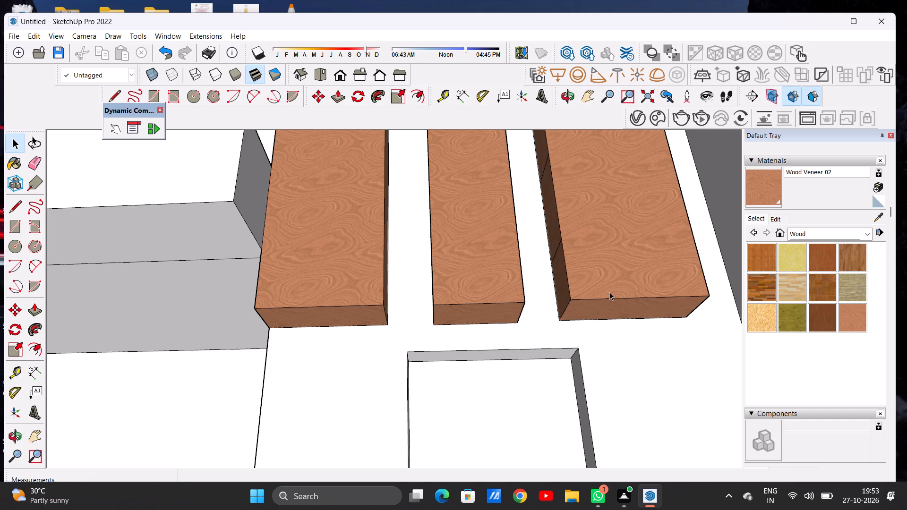
# Examine the wood-veneer slats and the tall strip in the context of the whole front elevation.
pyautogui.scroll(-1, 563, 316)
pyautogui.scroll(1, 557, 317)
pyautogui.scroll(-20, 552, 318)
pyautogui.scroll(-8, 552, 318)
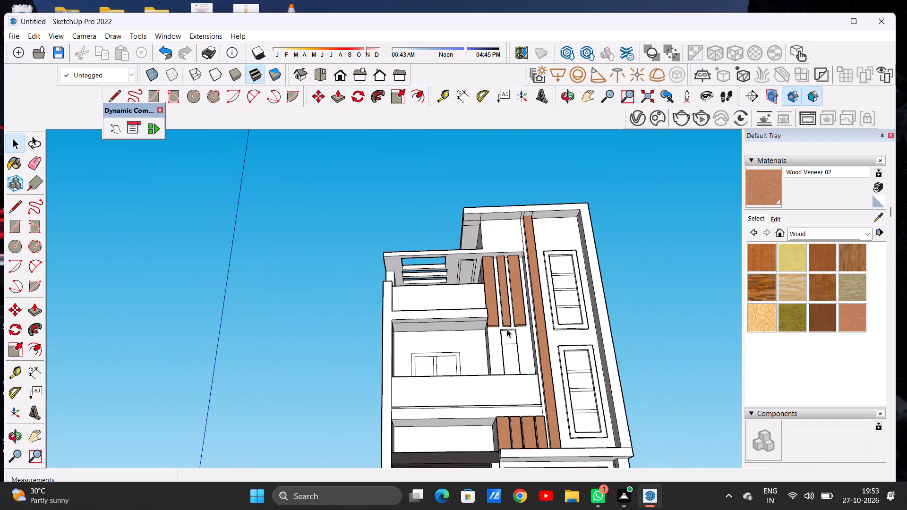
pyautogui.moveTo(509, 316); pyautogui.dragTo(507, 409, button='middle')
pyautogui.moveTo(489, 435); pyautogui.dragTo(583, 442, button='middle')
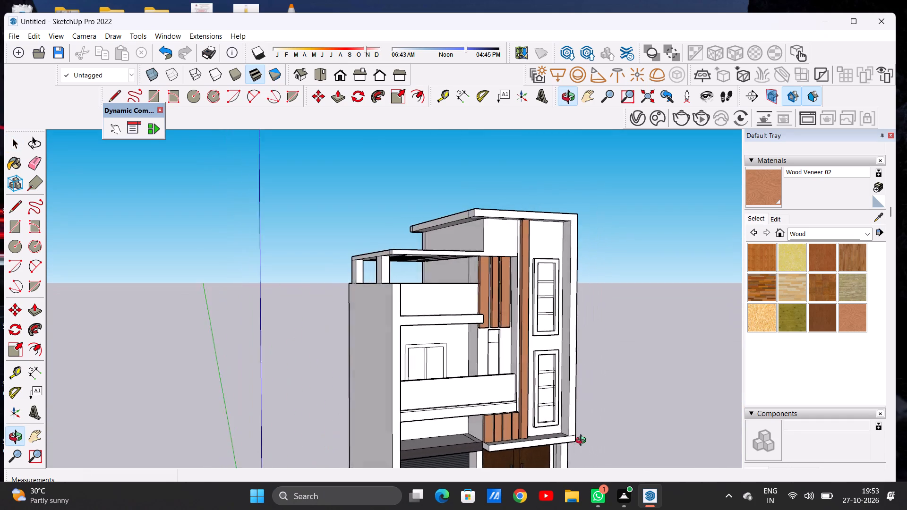
pyautogui.moveTo(583, 442); pyautogui.dragTo(505, 423, button='middle')
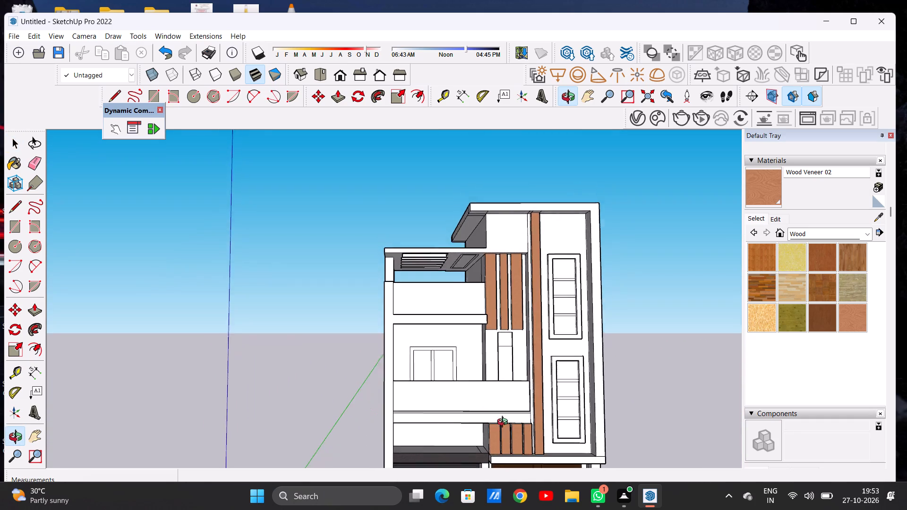
pyautogui.moveTo(505, 423); pyautogui.dragTo(504, 430, button='middle')
pyautogui.scroll(-8, 484, 410)
pyautogui.scroll(15, 495, 351)
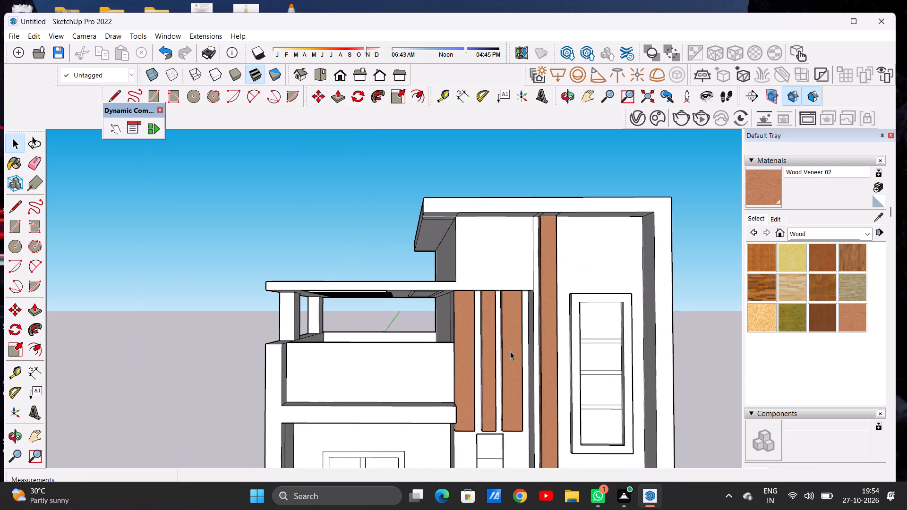
# Examine the upper floors of the front elevation, from the wood-veneer slats down to the narrow recess behind the first-floor balcony.
pyautogui.moveTo(510, 351); pyautogui.dragTo(592, 363, button='middle')
pyautogui.moveTo(487, 352); pyautogui.dragTo(534, 360, button='middle')
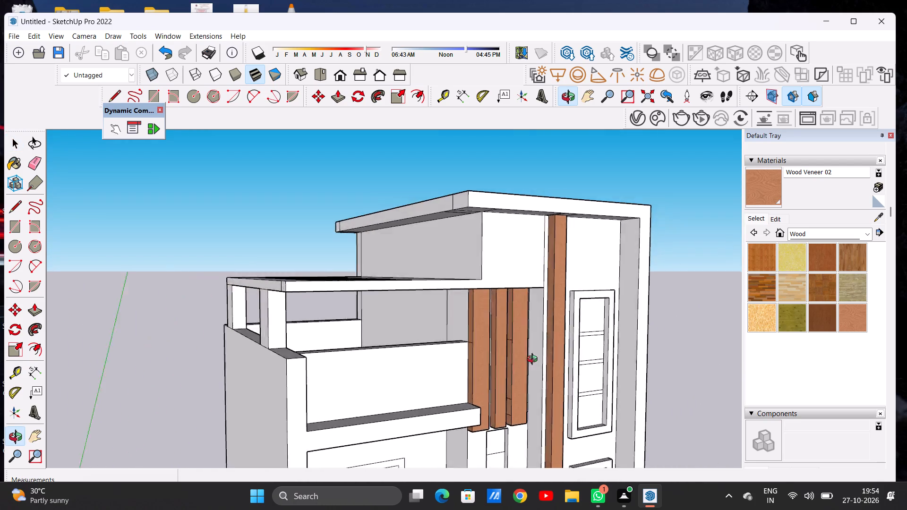
pyautogui.moveTo(534, 360); pyautogui.dragTo(420, 347, button='middle')
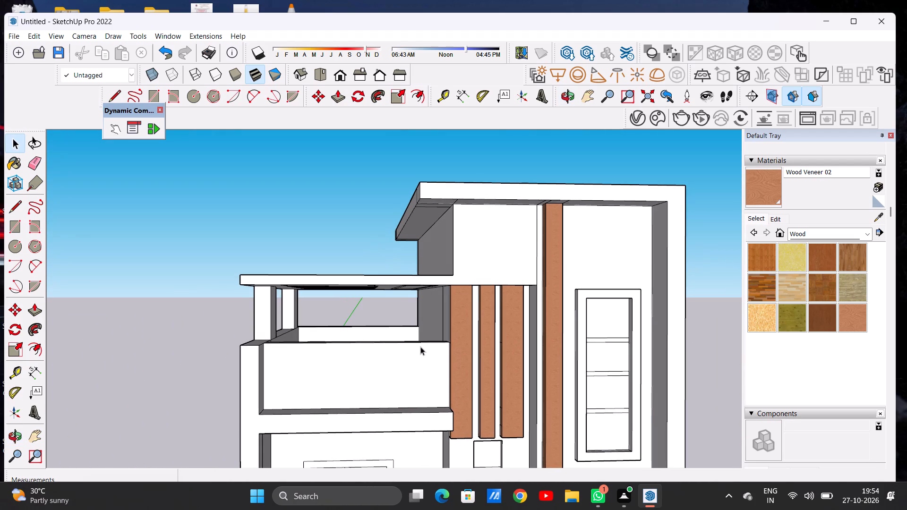
pyautogui.scroll(-19, 504, 323)
pyautogui.scroll(5, 507, 346)
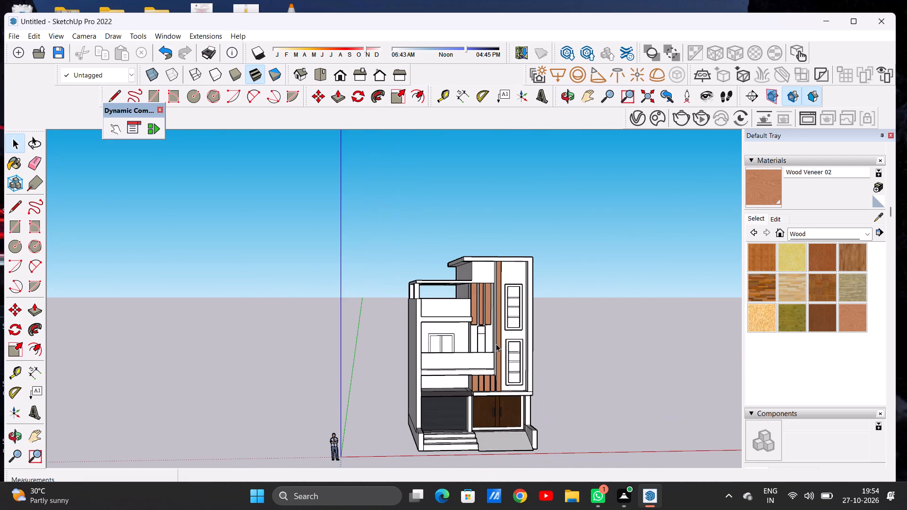
pyautogui.moveTo(496, 344); pyautogui.dragTo(461, 341, button='middle')
pyautogui.scroll(4, 471, 341)
pyautogui.scroll(-1, 471, 341)
pyautogui.scroll(10, 471, 341)
pyautogui.moveTo(484, 347); pyautogui.dragTo(485, 348, button='middle')
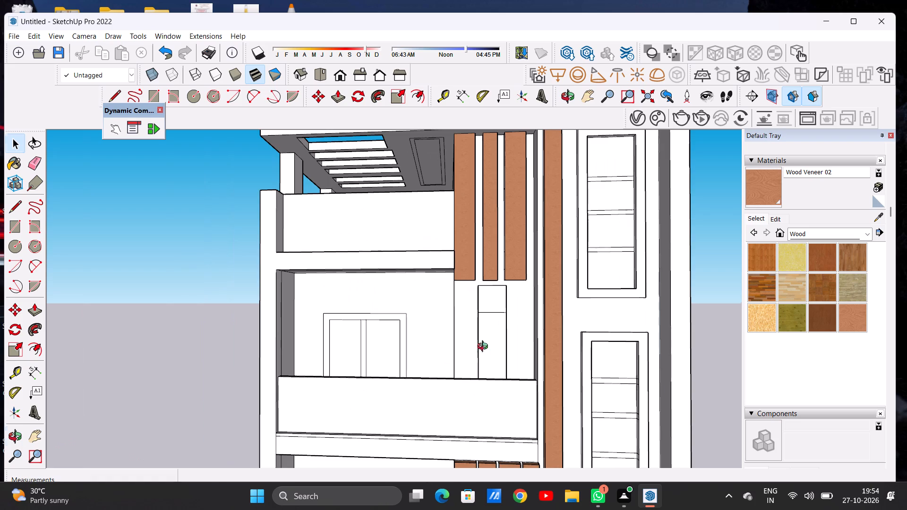
pyautogui.moveTo(485, 348); pyautogui.dragTo(500, 339, button='middle')
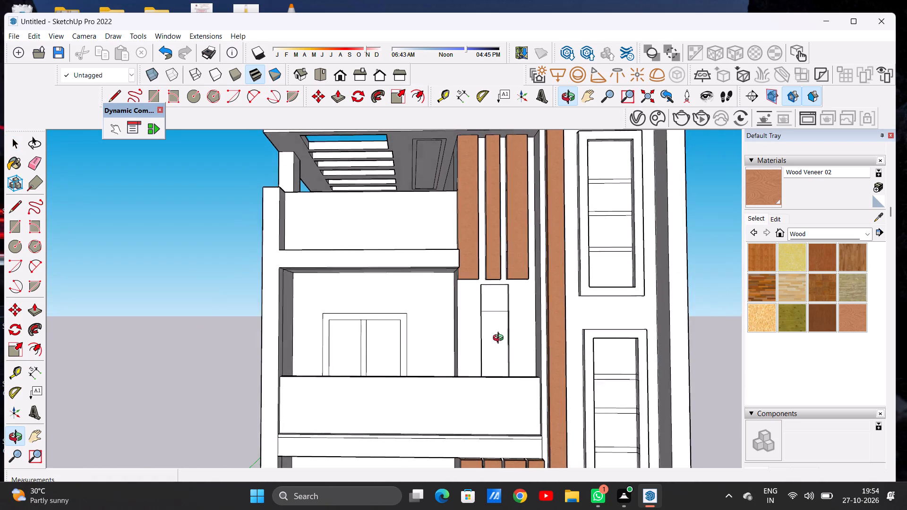
pyautogui.moveTo(500, 339); pyautogui.dragTo(501, 338, button='middle')
pyautogui.scroll(-10, 486, 319)
pyautogui.scroll(5, 488, 331)
pyautogui.scroll(-1, 488, 331)
pyautogui.scroll(7, 493, 324)
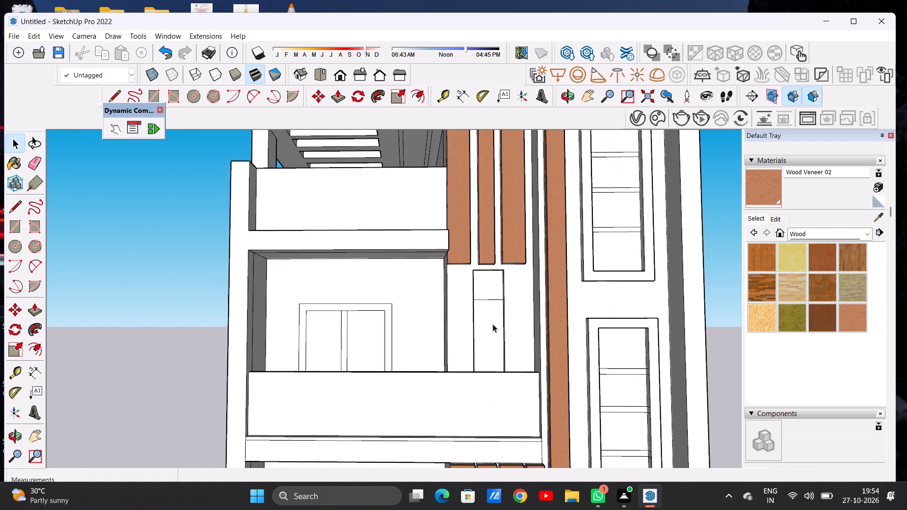
# Draw a horizontal line about 1' 11 9/16" long across the narrow recess under the slats, just above its existing dividing line.
pyautogui.scroll(5, 493, 324)
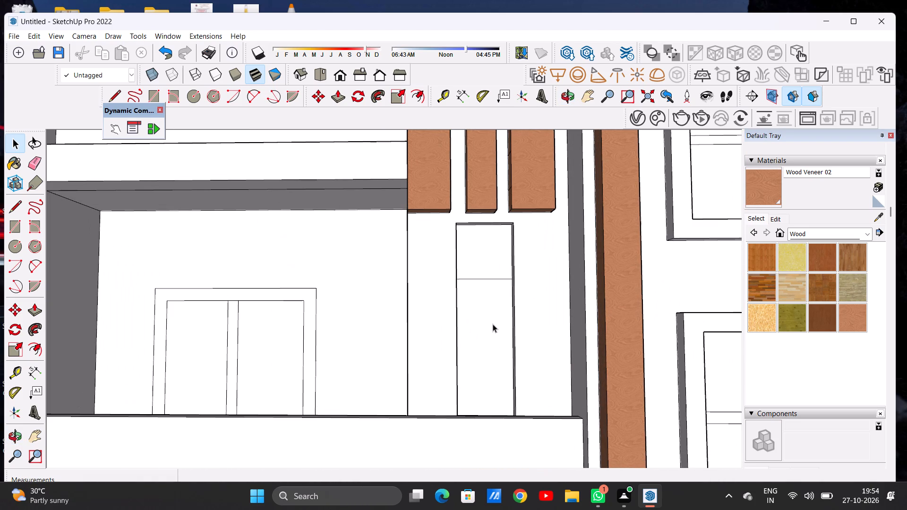
pyautogui.scroll(7, 494, 288)
pyautogui.moveTo(487, 286); pyautogui.dragTo(466, 306, button='middle')
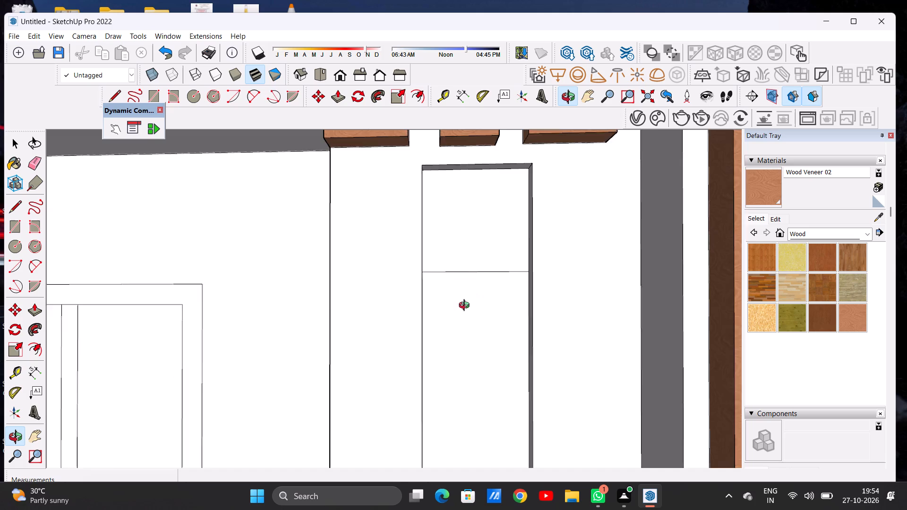
pyautogui.moveTo(466, 306); pyautogui.dragTo(469, 337, button='middle')
pyautogui.scroll(1, 469, 337)
pyautogui.press('l')
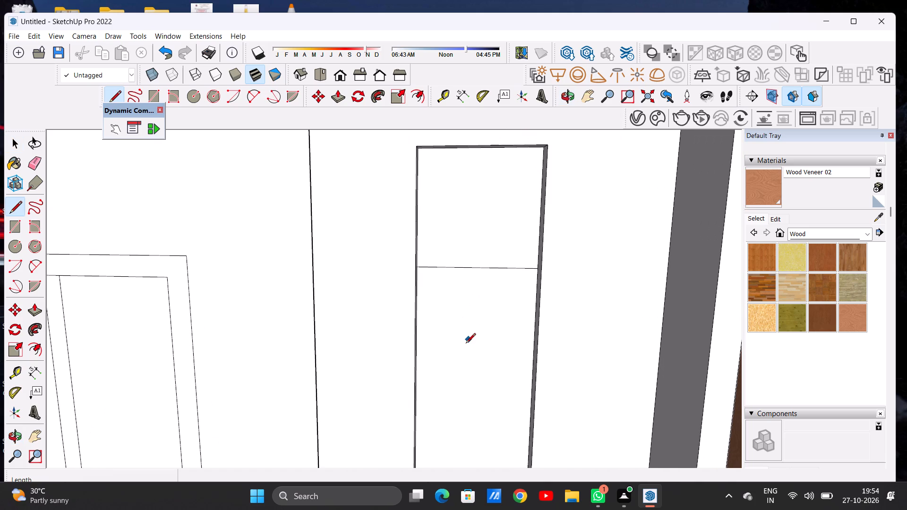
pyautogui.scroll(4, 465, 344)
pyautogui.moveTo(444, 310); pyautogui.dragTo(441, 343, button='middle')
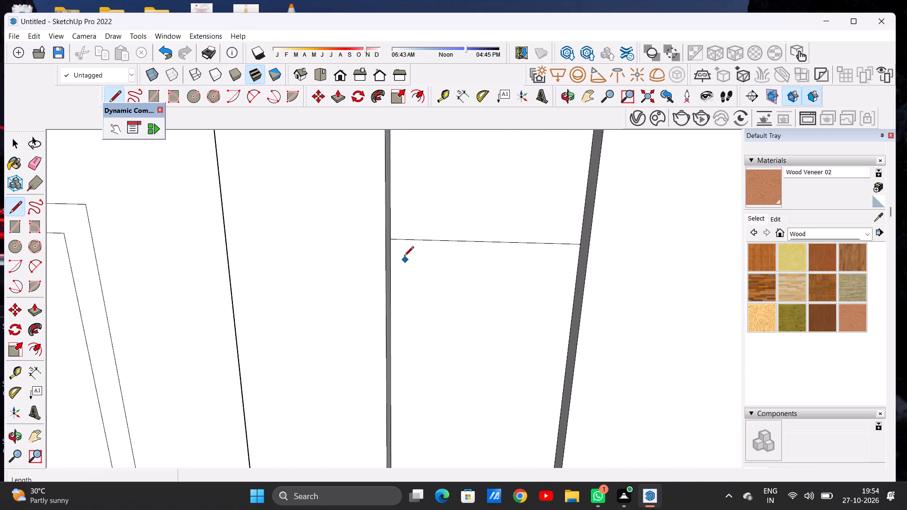
pyautogui.click(391, 226)
pyautogui.click(580, 234)
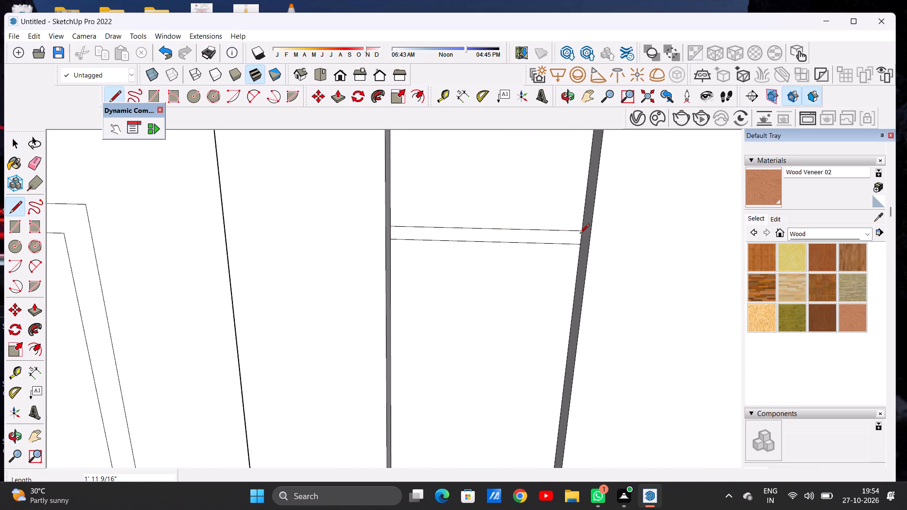
pyautogui.press('space')
# Paint the narrow recess's upper panel with Wood Floor Light and its tall lower panel with Wood Floor.
pyautogui.scroll(-11, 589, 285)
pyautogui.moveTo(568, 305); pyautogui.dragTo(572, 285, button='middle')
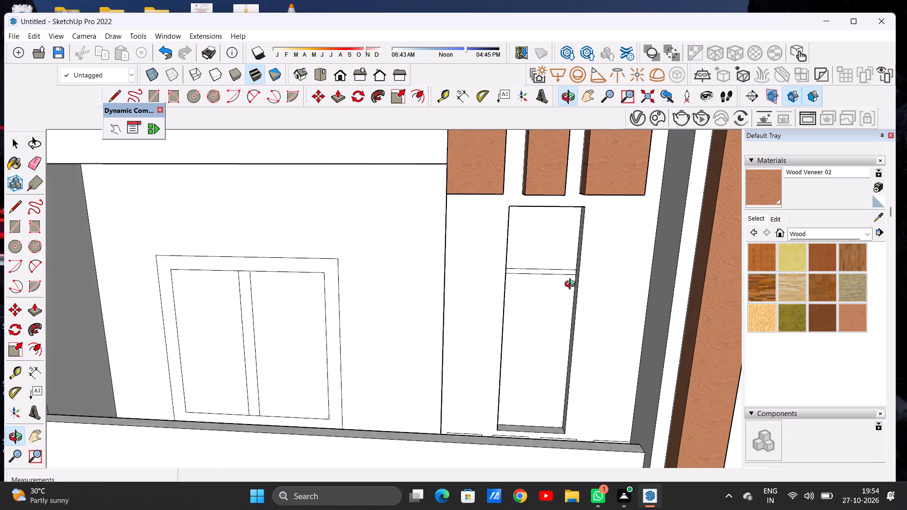
pyautogui.moveTo(572, 285); pyautogui.dragTo(573, 278, button='middle')
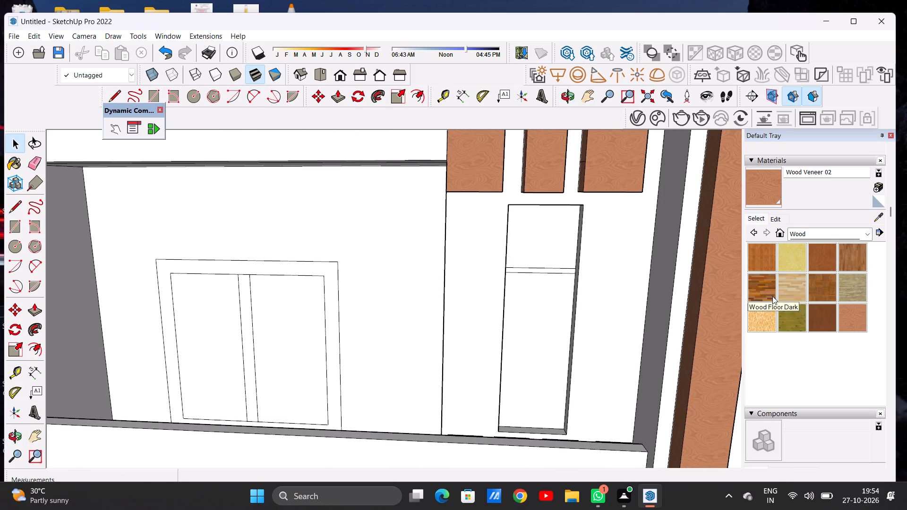
pyautogui.click(787, 283)
pyautogui.scroll(5, 573, 275)
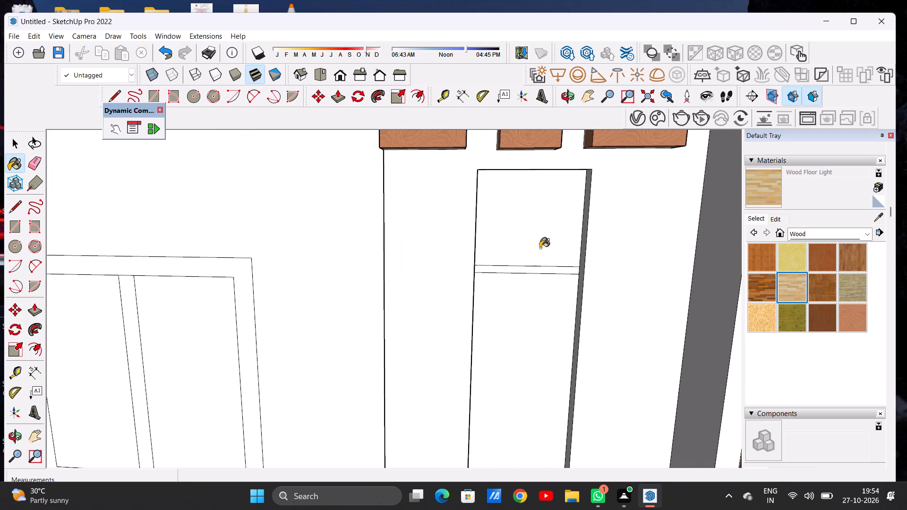
pyautogui.click(537, 241)
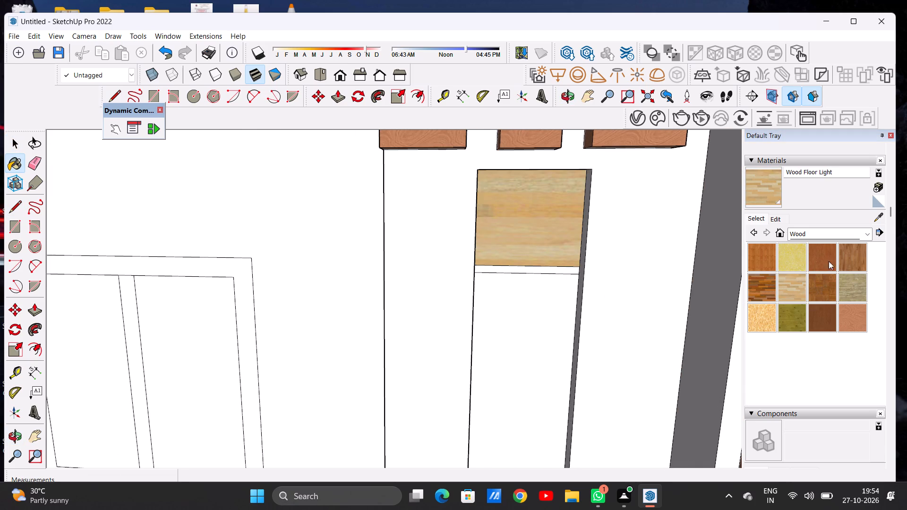
pyautogui.click(847, 260)
pyautogui.click(497, 330)
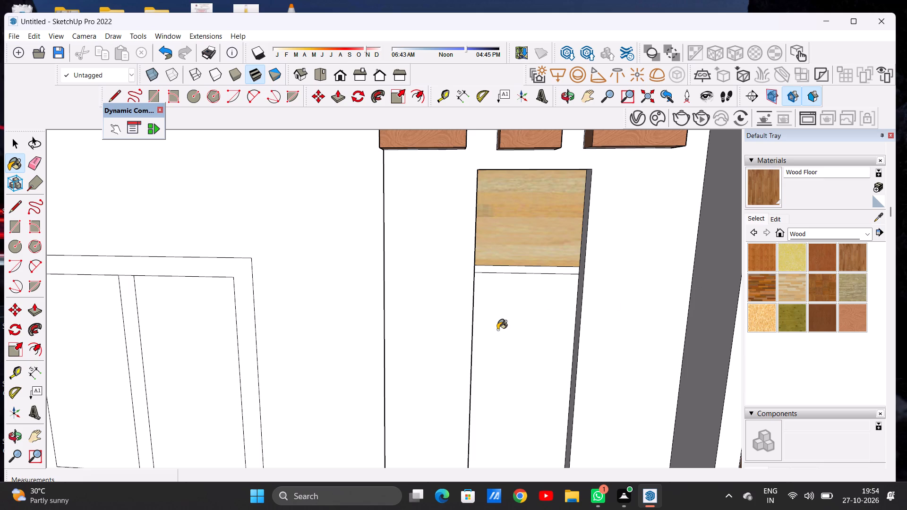
# Paint the thin band between the recess's two wood panels with Formica Speckled Grey from Synthetic Surfaces.
pyautogui.scroll(-5, 499, 331)
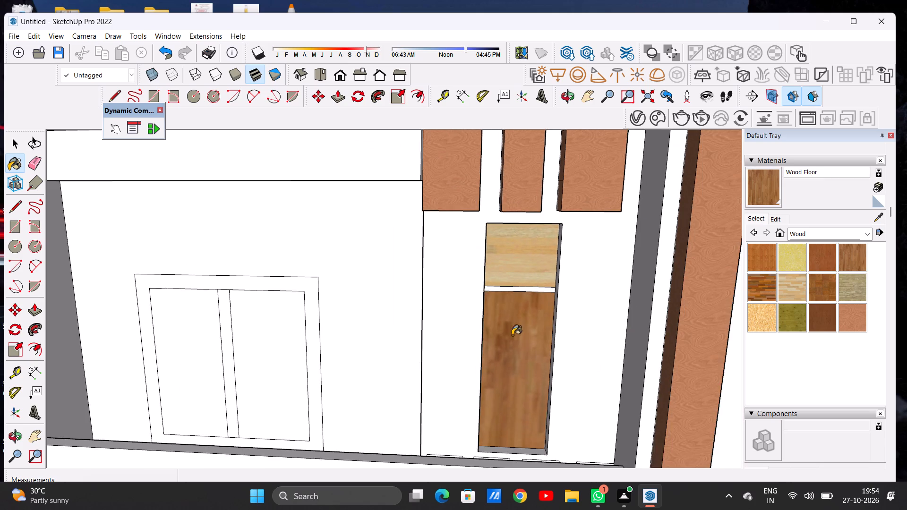
pyautogui.moveTo(527, 344); pyautogui.dragTo(544, 285, button='middle')
pyautogui.scroll(7, 544, 286)
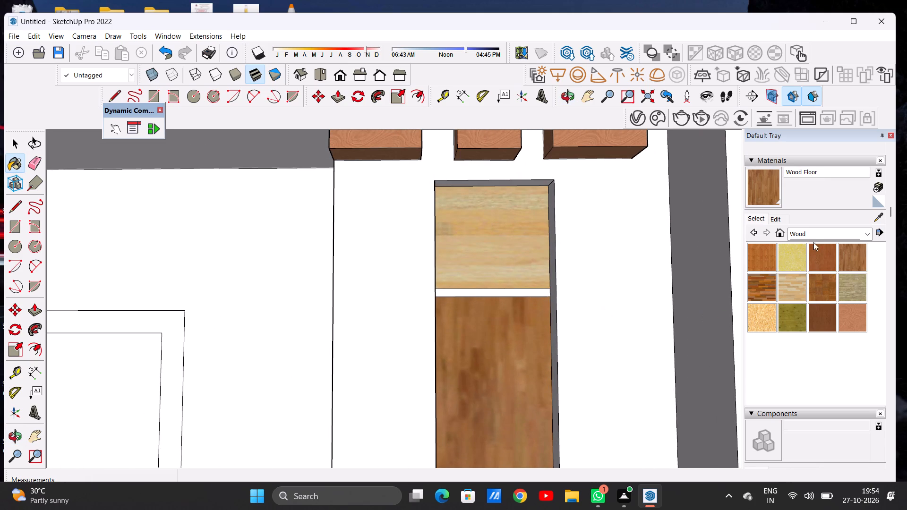
pyautogui.click(811, 234)
pyautogui.click(800, 353)
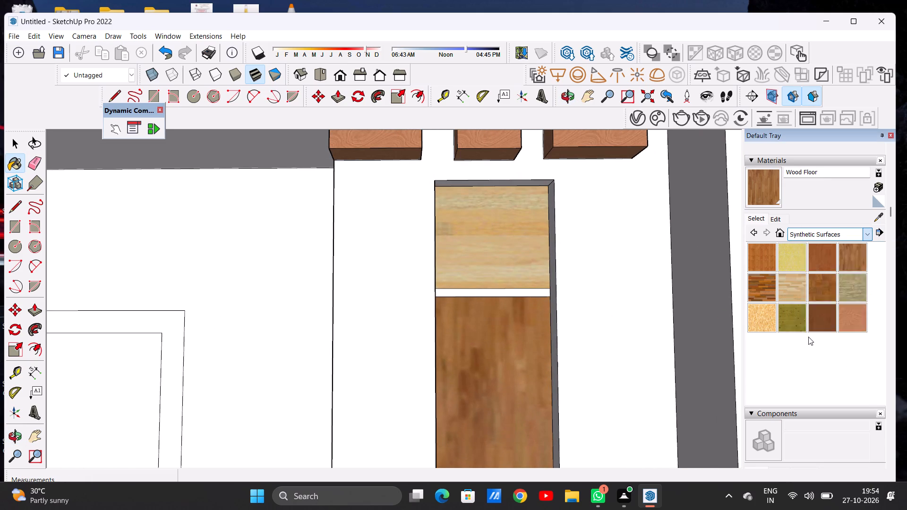
pyautogui.click(788, 284)
pyautogui.scroll(6, 565, 290)
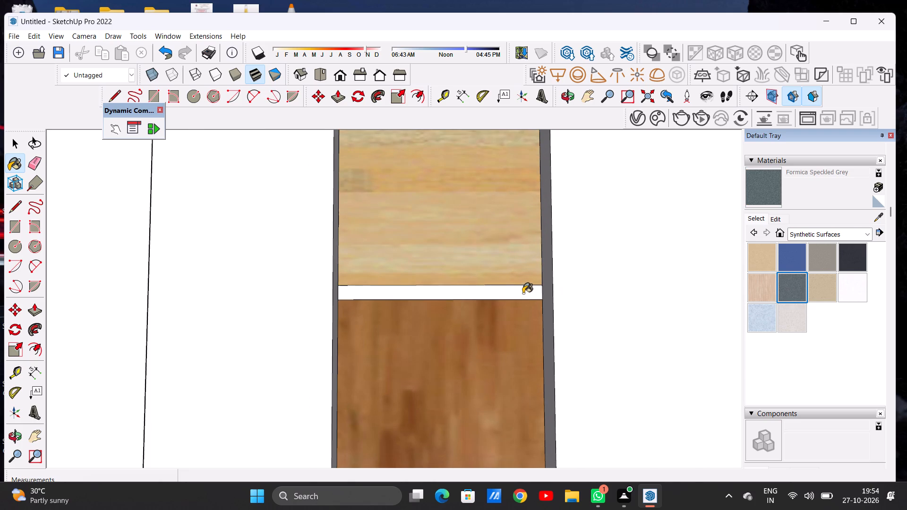
pyautogui.click(523, 293)
pyautogui.press('space')
pyautogui.write('M')
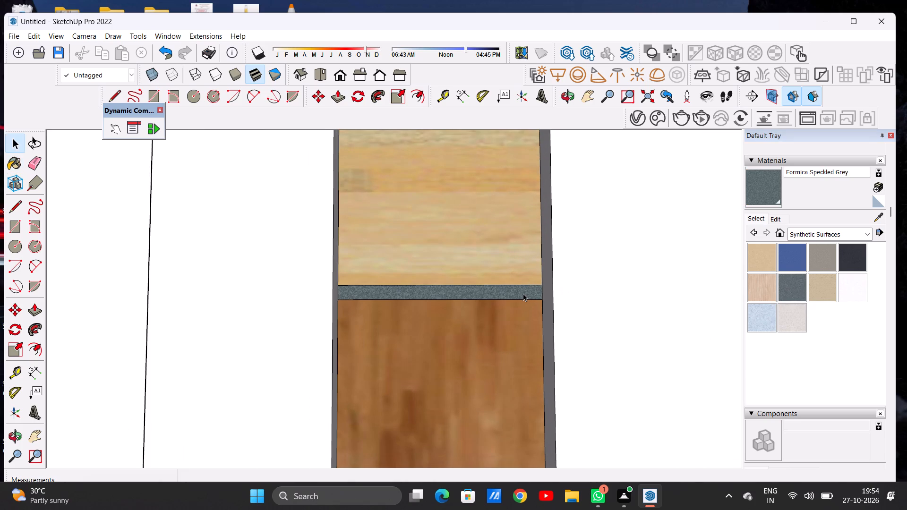
# Paint the recess's inner side face nearest the balcony window with Formica Laminate Light.
pyautogui.scroll(-12, 516, 282)
pyautogui.moveTo(506, 297); pyautogui.dragTo(388, 356, button='middle')
pyautogui.scroll(1, 388, 356)
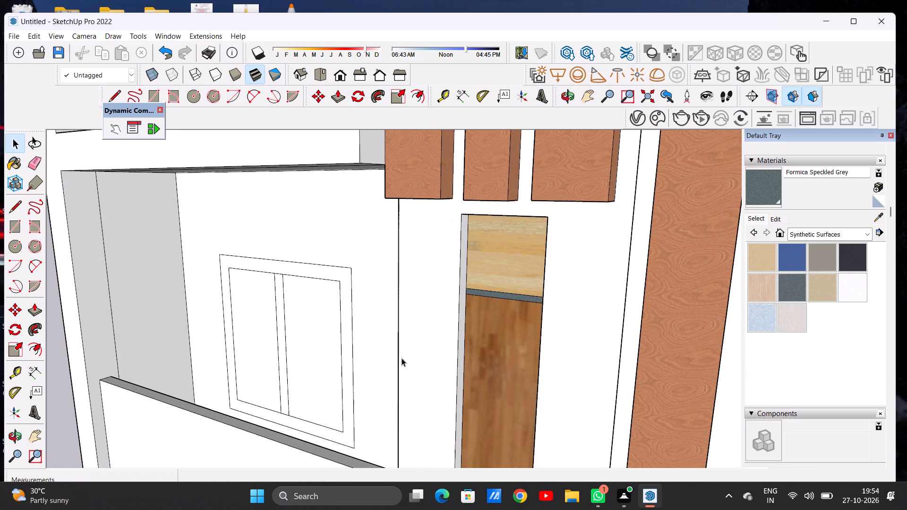
pyautogui.click(762, 256)
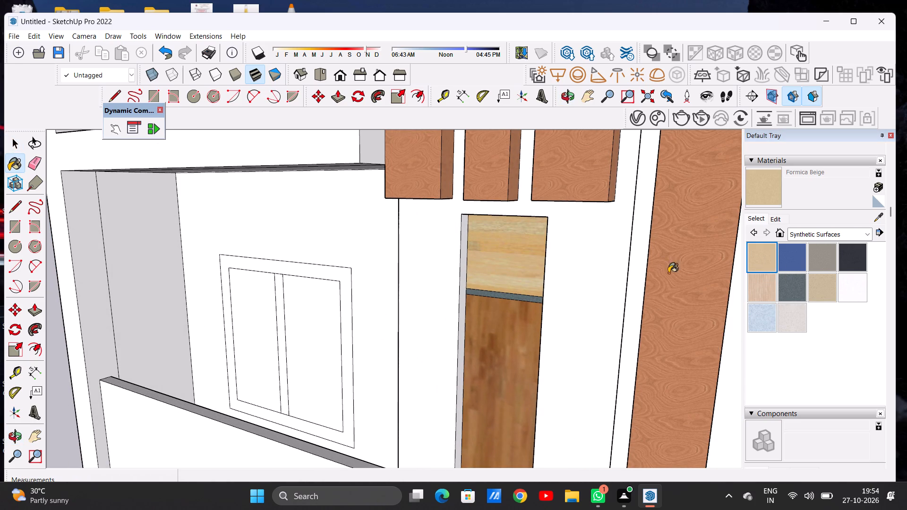
pyautogui.click(764, 279)
pyautogui.scroll(10, 472, 288)
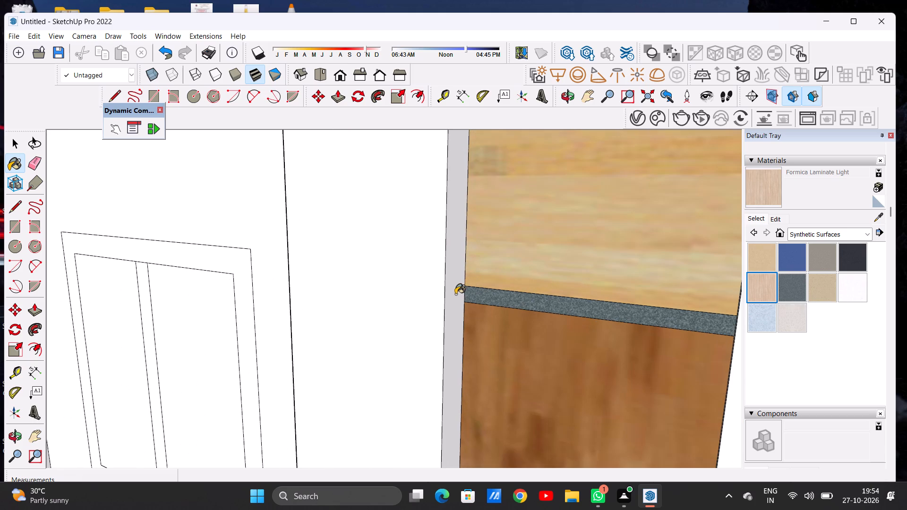
pyautogui.click(455, 294)
# Paint the recess's bottom face and its inner side face nearest the tall strip with Formica Laminate Light.
pyautogui.scroll(-17, 454, 298)
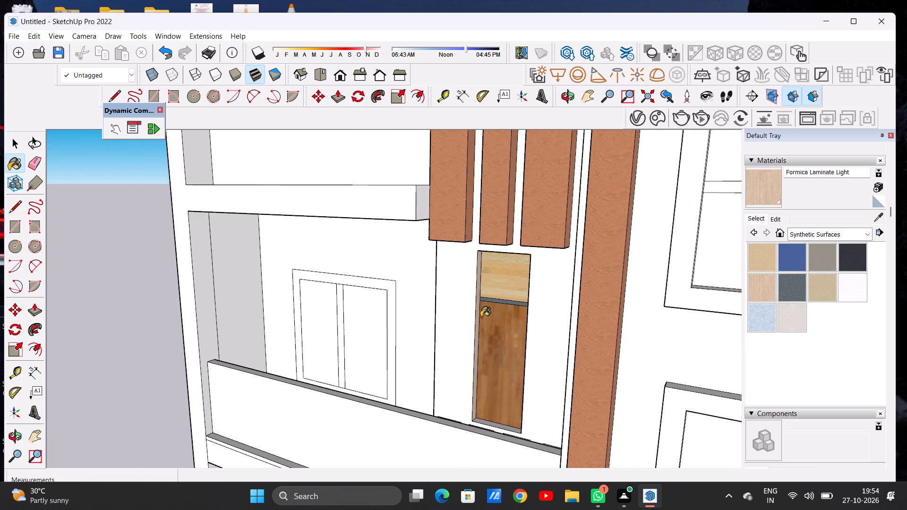
pyautogui.moveTo(478, 333); pyautogui.dragTo(703, 336, button='middle')
pyautogui.scroll(12, 511, 346)
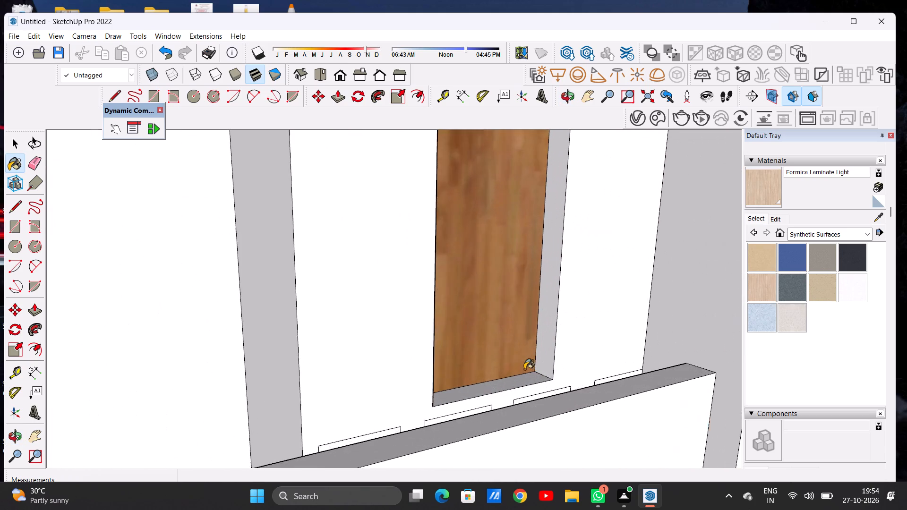
pyautogui.scroll(4, 524, 369)
pyautogui.scroll(-1, 532, 375)
pyautogui.scroll(3, 532, 375)
pyautogui.click(531, 378)
pyautogui.click(561, 344)
# Paint the recess's top inner face below the slats with Formica Laminate Light.
pyautogui.scroll(-5, 516, 371)
pyautogui.scroll(1, 514, 377)
pyautogui.scroll(-5, 513, 379)
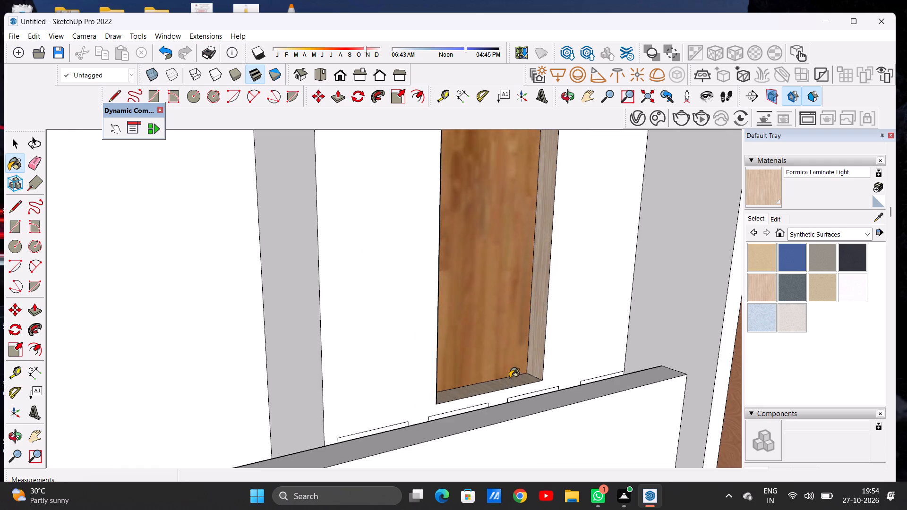
pyautogui.scroll(-14, 510, 378)
pyautogui.moveTo(505, 315); pyautogui.dragTo(379, 267, button='middle')
pyautogui.scroll(8, 469, 281)
pyautogui.scroll(-1, 469, 277)
pyautogui.scroll(4, 469, 277)
pyautogui.moveTo(469, 313); pyautogui.dragTo(474, 234, button='middle')
pyautogui.scroll(4, 462, 249)
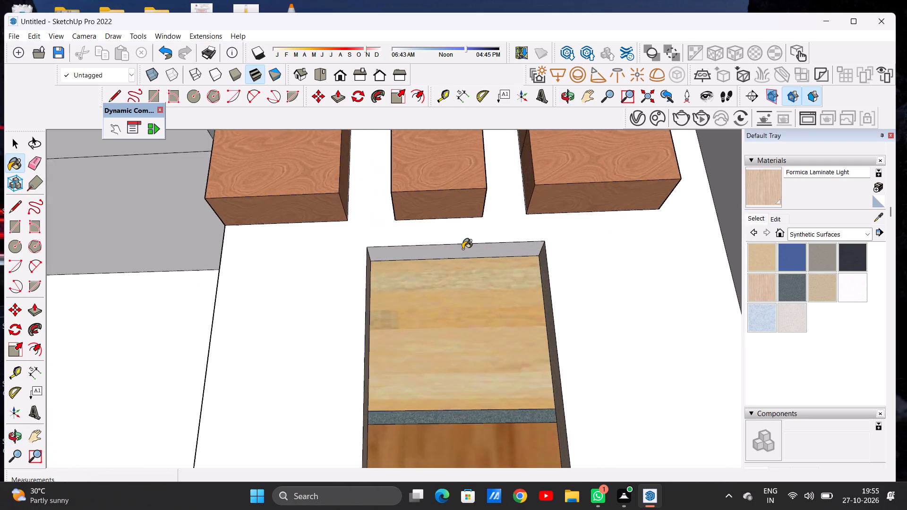
pyautogui.scroll(6, 462, 249)
pyautogui.click(462, 249)
# Examine the painted recess in the context of the whole front elevation.
pyautogui.scroll(-15, 466, 267)
pyautogui.moveTo(441, 281); pyautogui.dragTo(434, 282, button='middle')
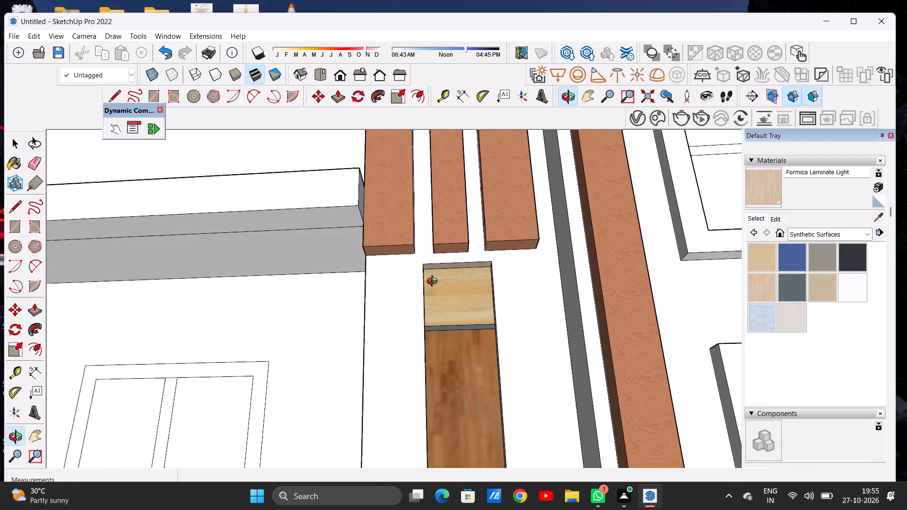
pyautogui.moveTo(434, 282); pyautogui.dragTo(471, 359, button='middle')
pyautogui.scroll(-5, 471, 359)
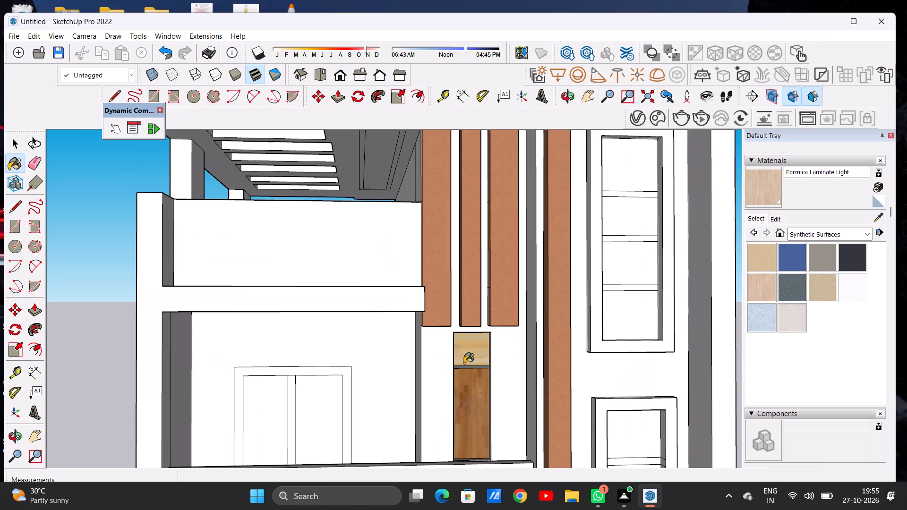
pyautogui.scroll(-13, 464, 363)
pyautogui.middleClick(449, 358)
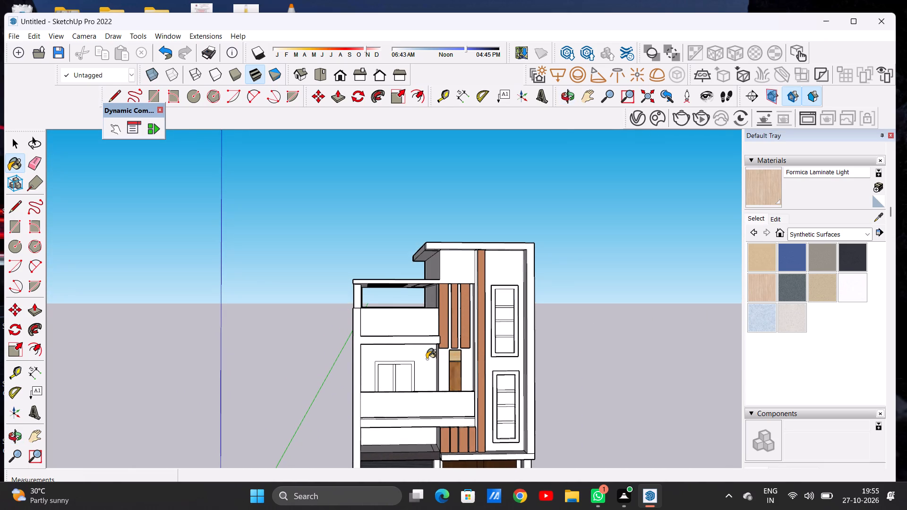
pyautogui.scroll(-4, 414, 359)
pyautogui.scroll(8, 445, 379)
pyautogui.moveTo(440, 376); pyautogui.dragTo(318, 357, button='middle')
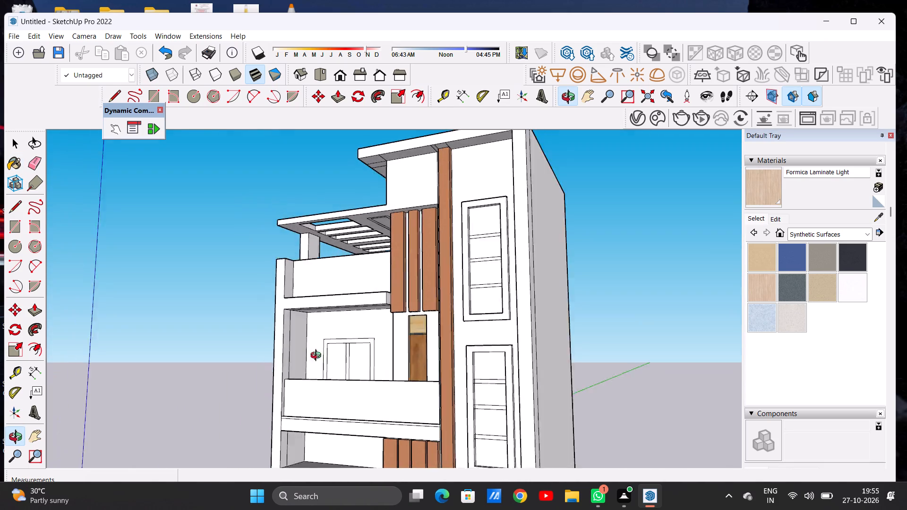
pyautogui.moveTo(318, 357); pyautogui.dragTo(434, 358, button='middle')
pyautogui.scroll(-6, 439, 358)
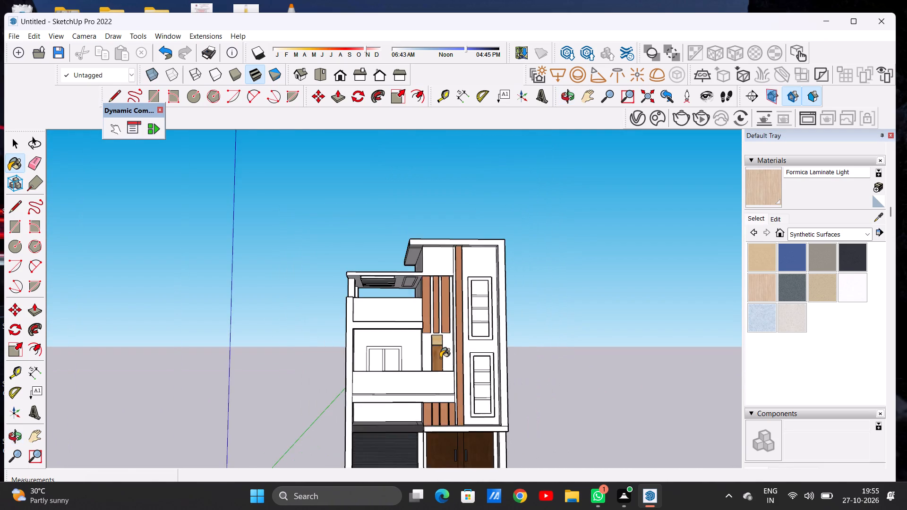
pyautogui.scroll(-3, 440, 358)
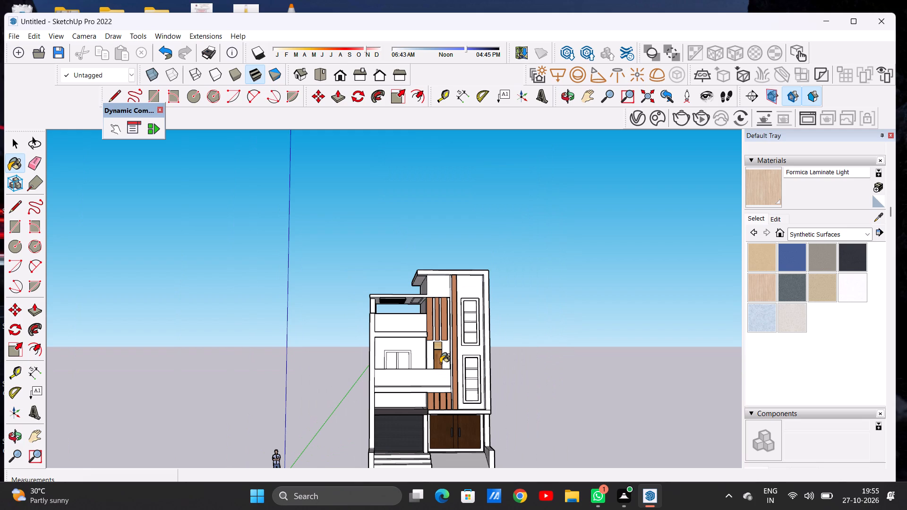
# Examine the painted front elevation as a whole, including from an angle that shows the house's outer side wall.
pyautogui.scroll(1, 419, 358)
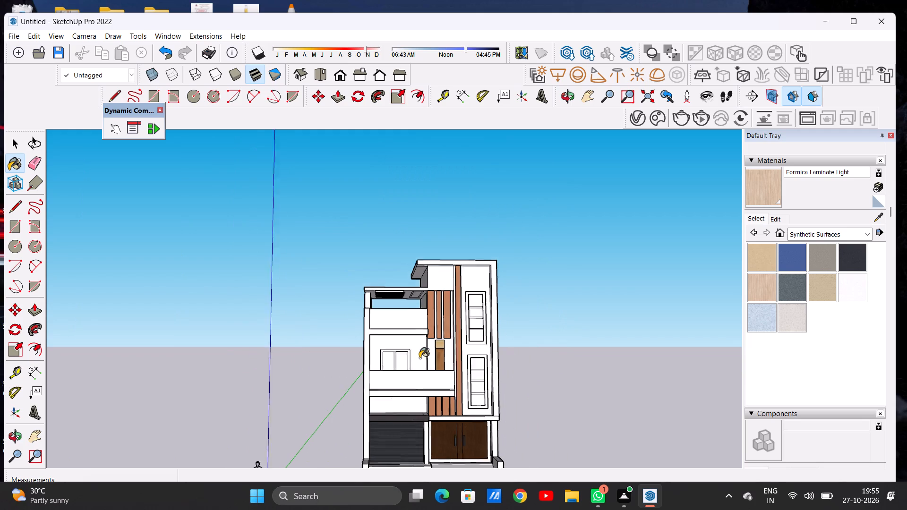
pyautogui.scroll(3, 419, 358)
pyautogui.scroll(-5, 398, 352)
pyautogui.scroll(1, 396, 351)
pyautogui.scroll(6, 473, 382)
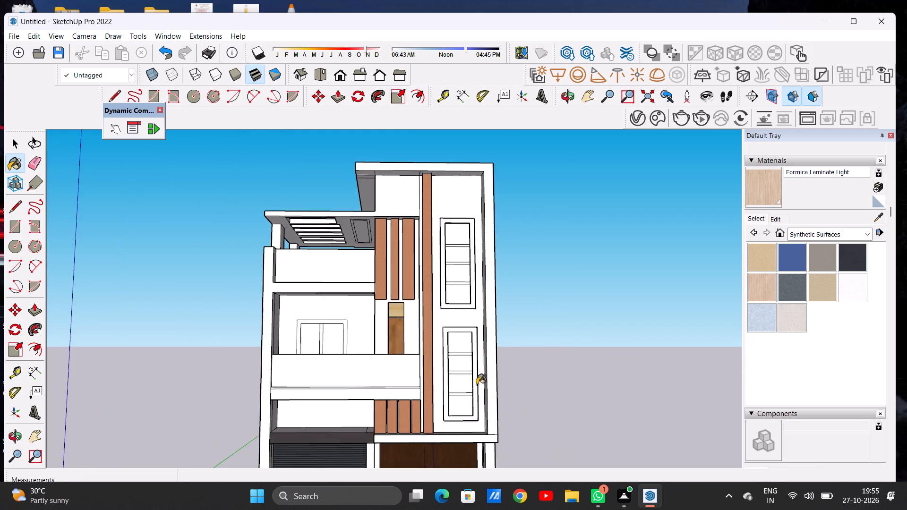
pyautogui.scroll(6, 477, 384)
pyautogui.scroll(-8, 449, 307)
pyautogui.moveTo(461, 329); pyautogui.dragTo(293, 356, button='middle')
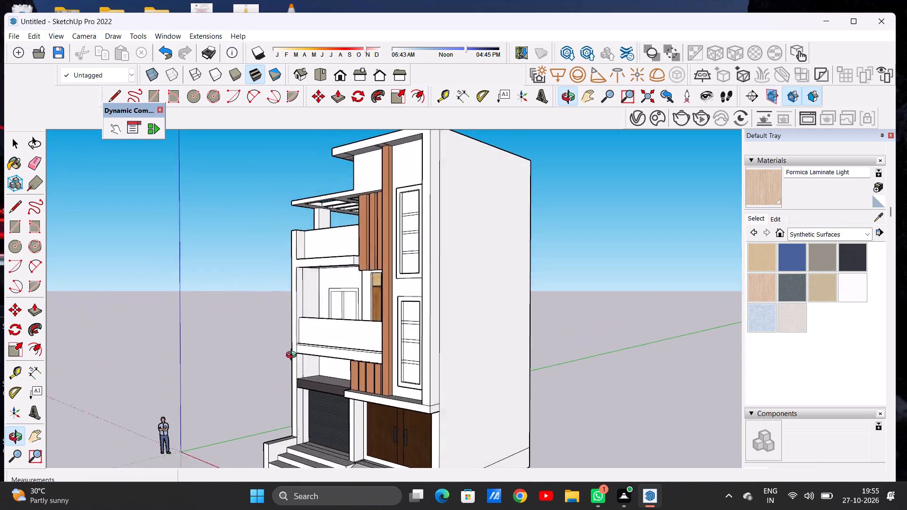
pyautogui.moveTo(293, 356); pyautogui.dragTo(453, 348, button='middle')
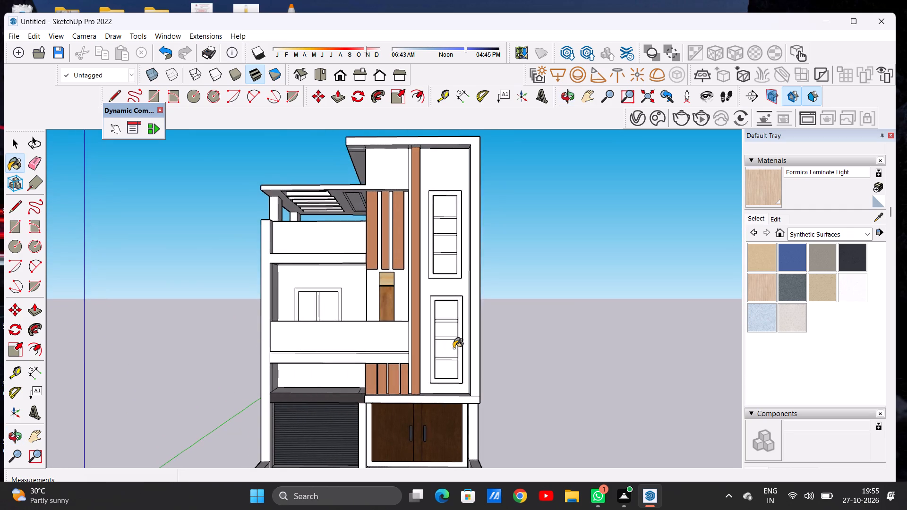
# Examine the lower tall window beside the terracotta-coloured vertical strip and the wall around it at close range.
pyautogui.scroll(2, 455, 348)
pyautogui.scroll(-1, 455, 348)
pyautogui.scroll(1, 455, 348)
pyautogui.scroll(-7, 449, 326)
pyautogui.moveTo(419, 359); pyautogui.dragTo(436, 359, button='middle')
pyautogui.scroll(5, 453, 352)
pyautogui.moveTo(467, 333); pyautogui.dragTo(447, 347, button='middle')
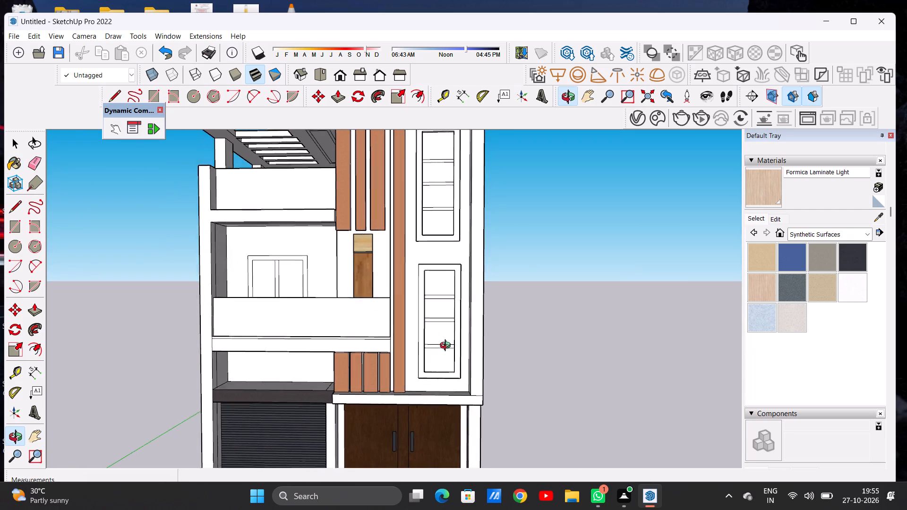
pyautogui.moveTo(447, 347); pyautogui.dragTo(452, 351, button='middle')
pyautogui.scroll(6, 459, 298)
pyautogui.moveTo(459, 292); pyautogui.dragTo(424, 307, button='middle')
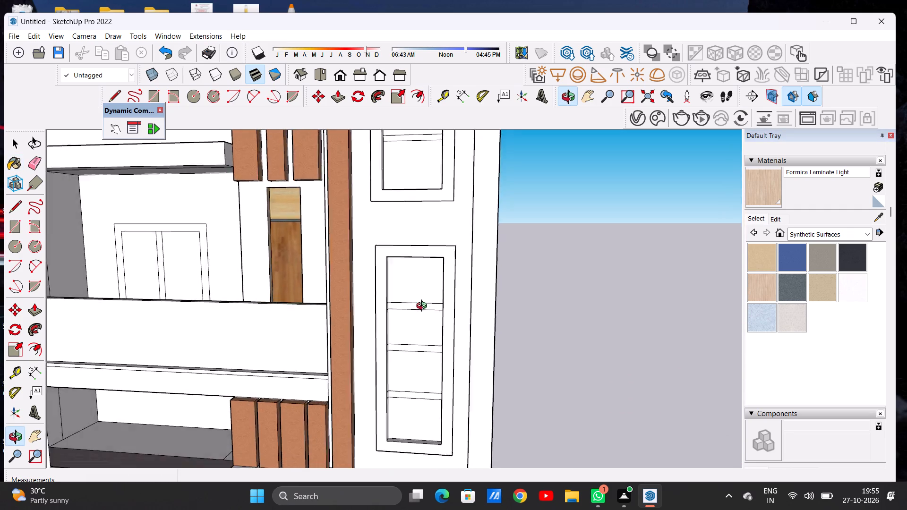
pyautogui.moveTo(424, 307); pyautogui.dragTo(453, 312, button='middle')
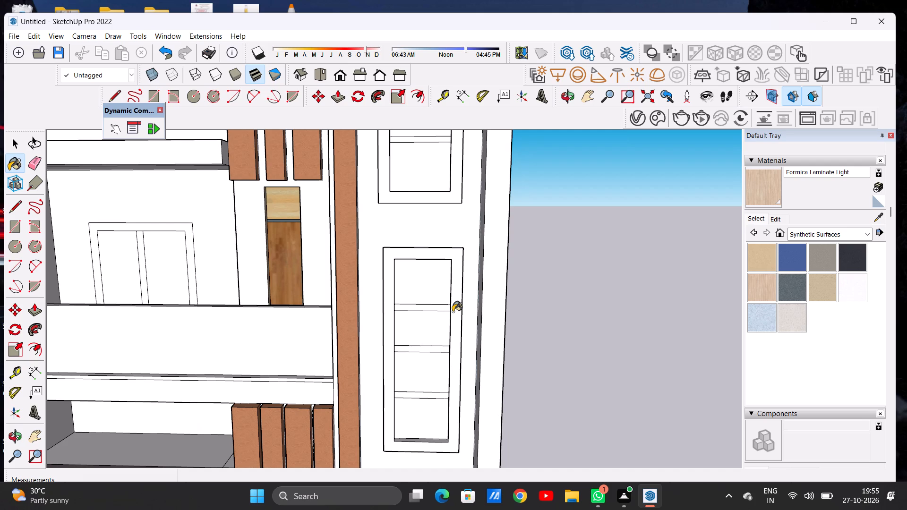
pyautogui.scroll(-16, 453, 312)
pyautogui.scroll(-10, 443, 296)
pyautogui.scroll(3, 445, 340)
pyautogui.scroll(-1, 445, 340)
pyautogui.scroll(5, 445, 340)
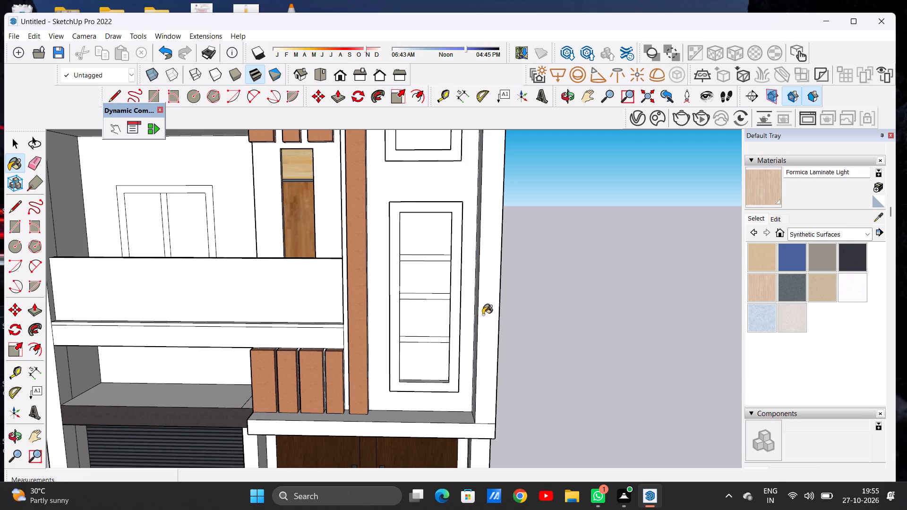
# Paint the front face of the lower tall window's frame with Wood Veneer 01 from the Wood collection.
pyautogui.click(797, 231)
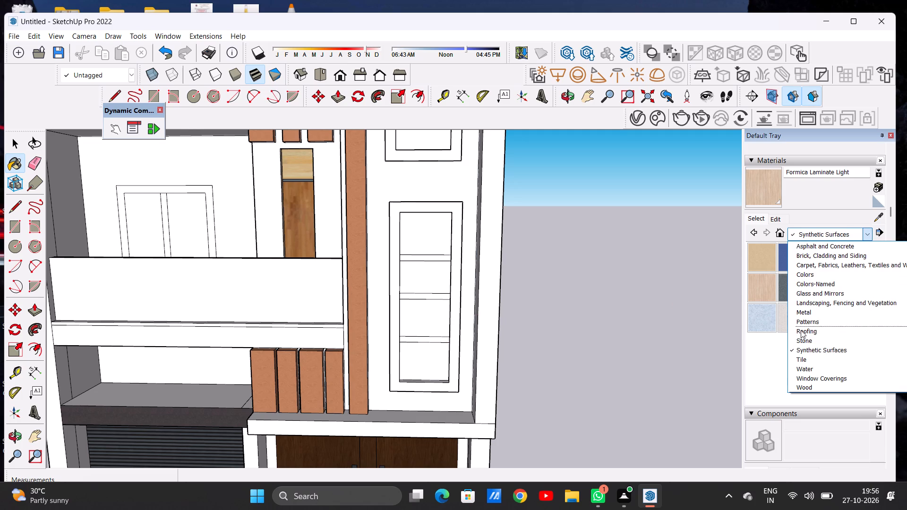
pyautogui.click(807, 388)
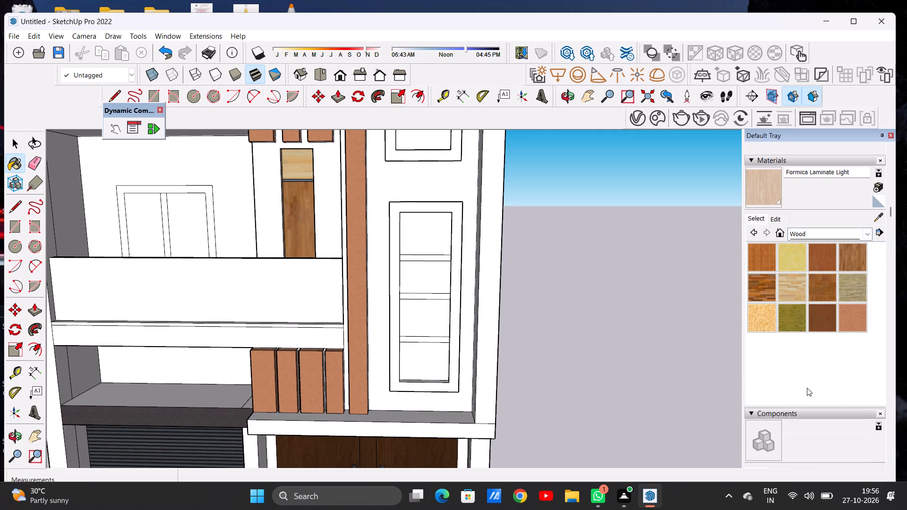
pyautogui.click(819, 319)
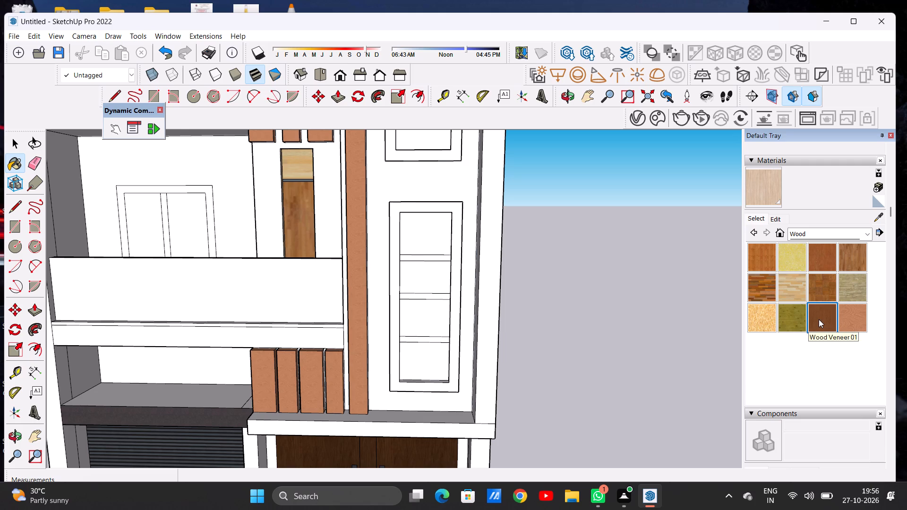
pyautogui.scroll(15, 384, 364)
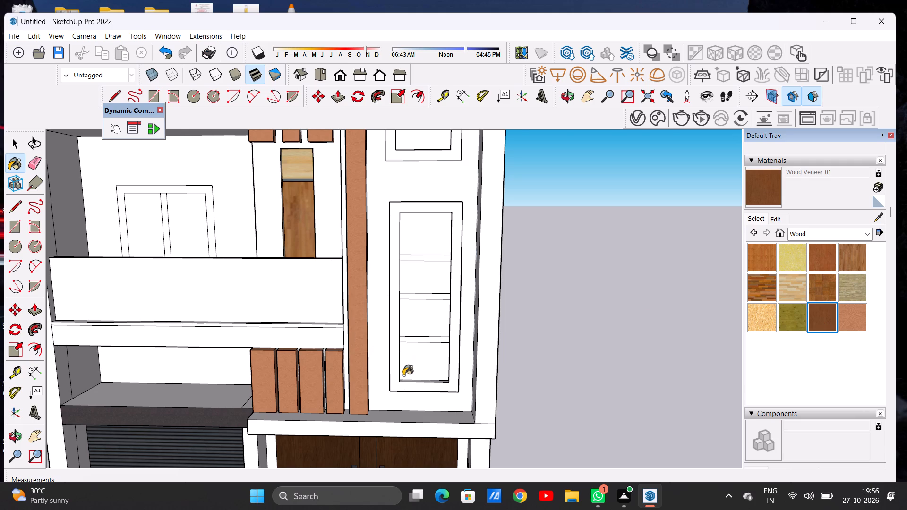
pyautogui.scroll(9, 403, 375)
pyautogui.scroll(-2, 399, 375)
pyautogui.scroll(1, 399, 375)
pyautogui.click(395, 359)
pyautogui.scroll(-4, 411, 361)
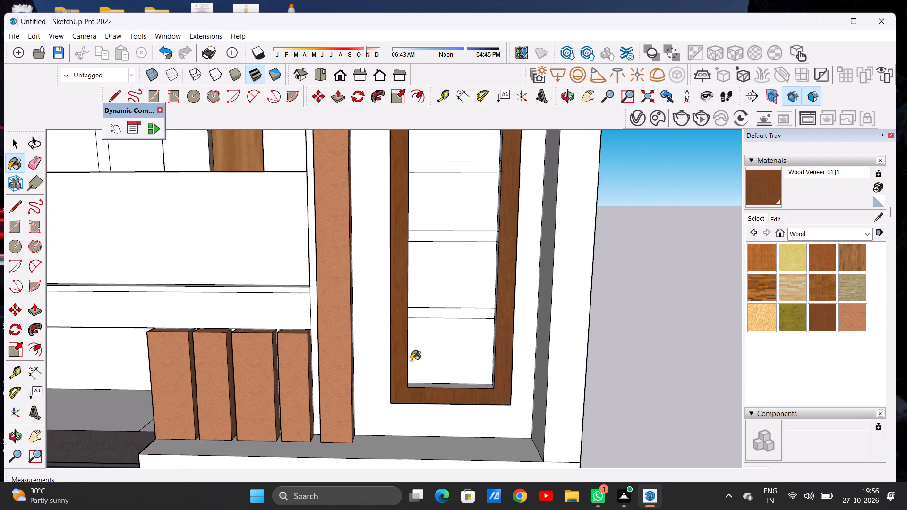
pyautogui.scroll(-8, 413, 357)
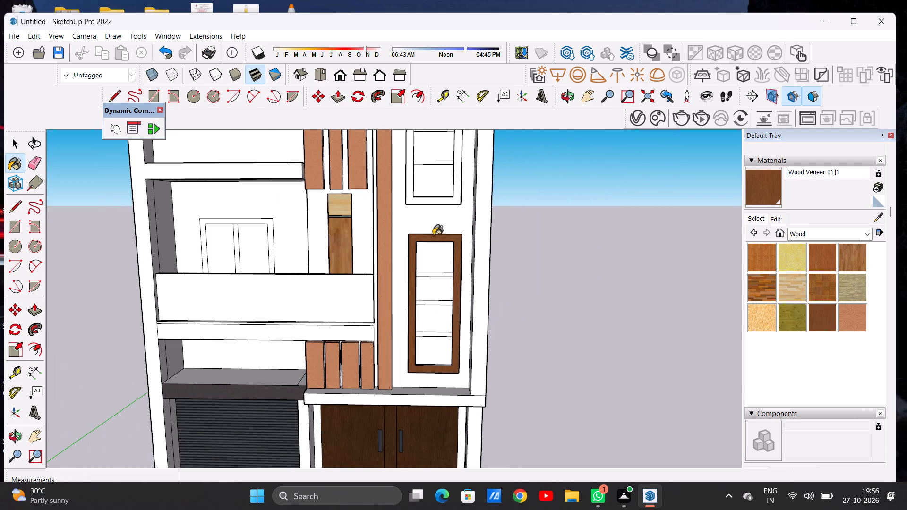
# Paint the lower tall window frame's top edge and its outer side edge nearest the vertical strip with Wood Veneer 01.
pyautogui.moveTo(422, 231); pyautogui.dragTo(490, 350, button='middle')
pyautogui.scroll(16, 450, 293)
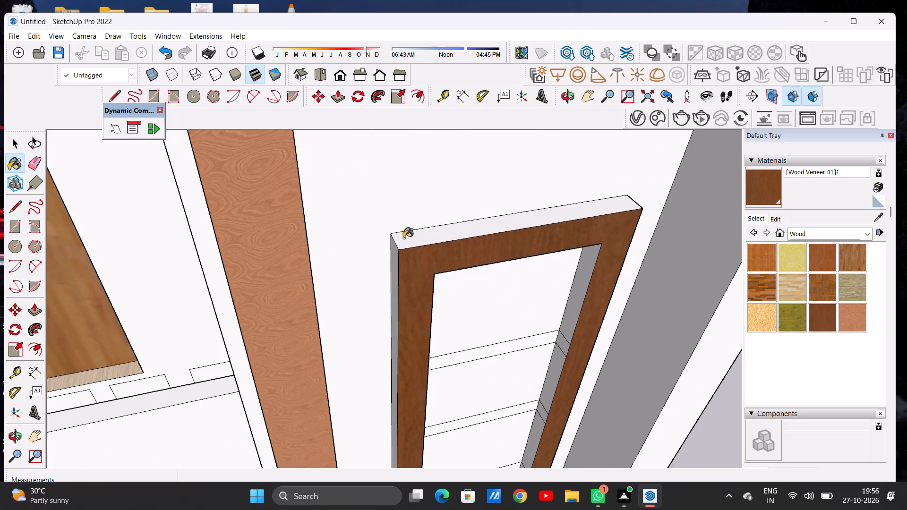
pyautogui.click(404, 238)
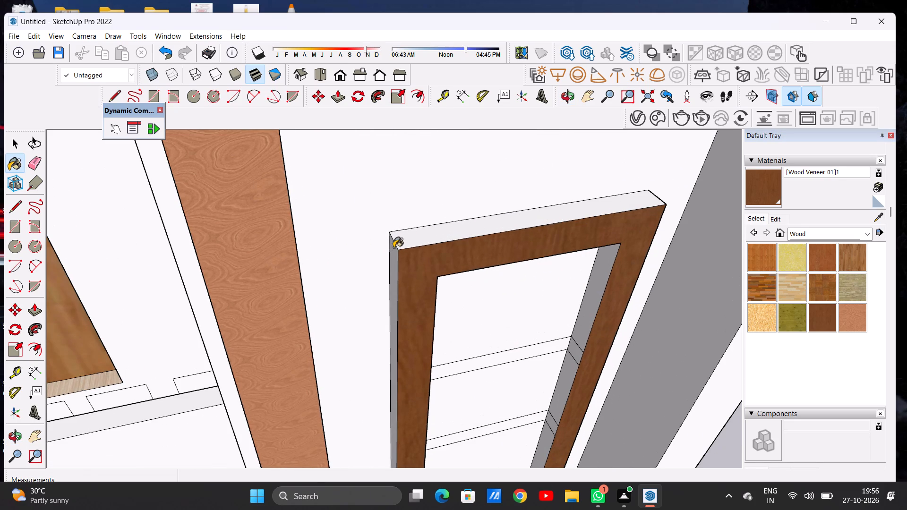
pyautogui.click(394, 247)
pyautogui.scroll(-13, 404, 286)
pyautogui.moveTo(442, 323); pyautogui.dragTo(410, 220, button='middle')
pyautogui.scroll(-8, 434, 297)
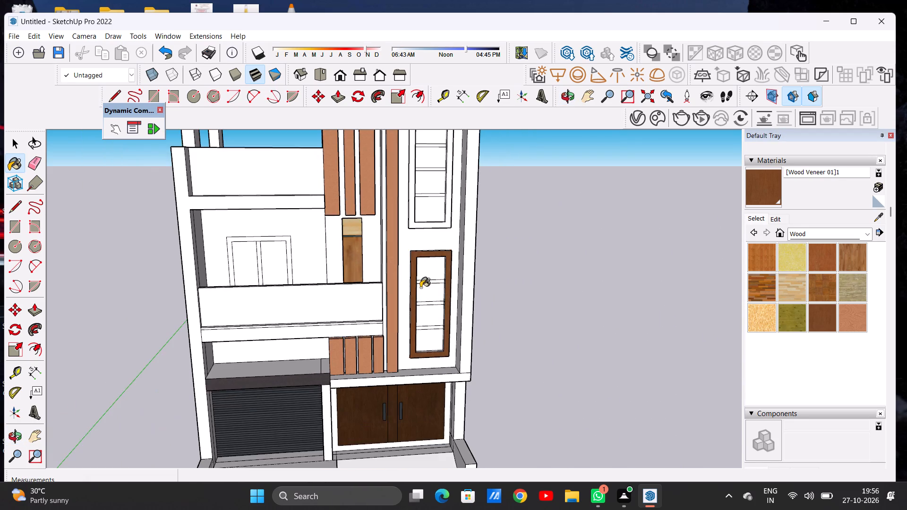
# Paint the lower tall window frame's outer side edge farthest from the vertical strip with Wood Veneer 01.
pyautogui.scroll(8, 423, 363)
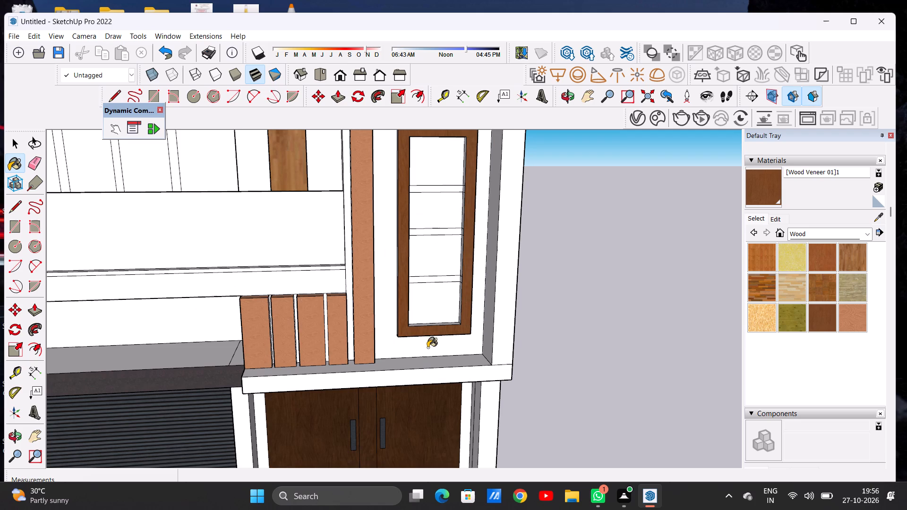
pyautogui.scroll(-7, 425, 358)
pyautogui.scroll(7, 431, 250)
pyautogui.scroll(-1, 397, 245)
pyautogui.scroll(5, 397, 245)
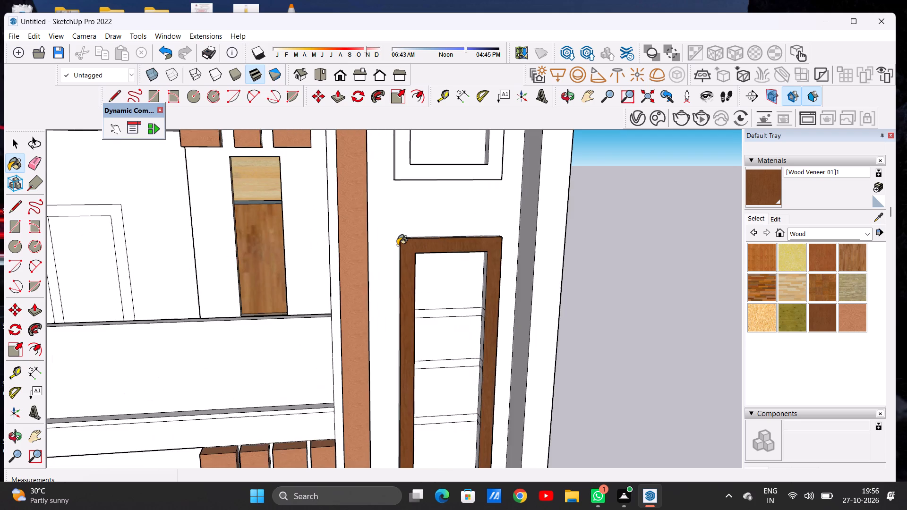
pyautogui.moveTo(392, 252); pyautogui.dragTo(287, 263, button='middle')
pyautogui.scroll(-1, 464, 251)
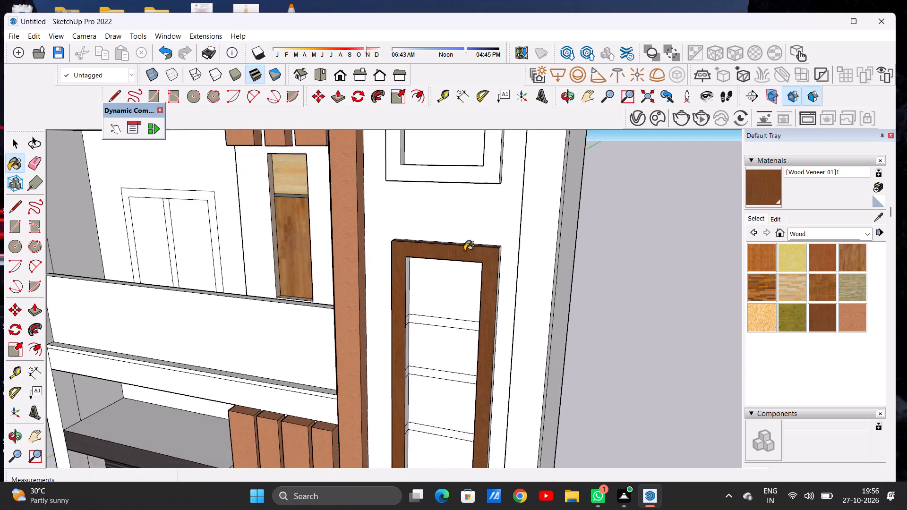
pyautogui.scroll(-4, 464, 251)
pyautogui.moveTo(484, 273); pyautogui.dragTo(446, 253, button='middle')
pyautogui.scroll(11, 472, 256)
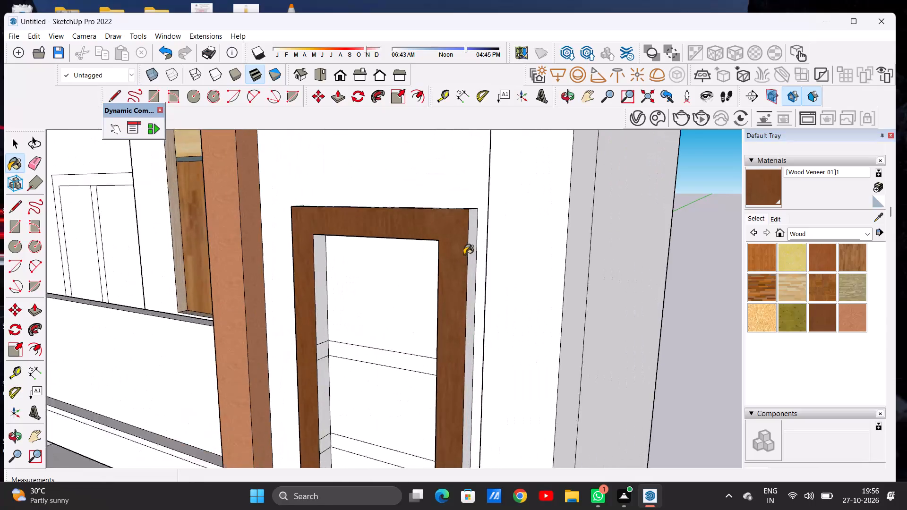
pyautogui.scroll(8, 464, 255)
pyautogui.click(471, 246)
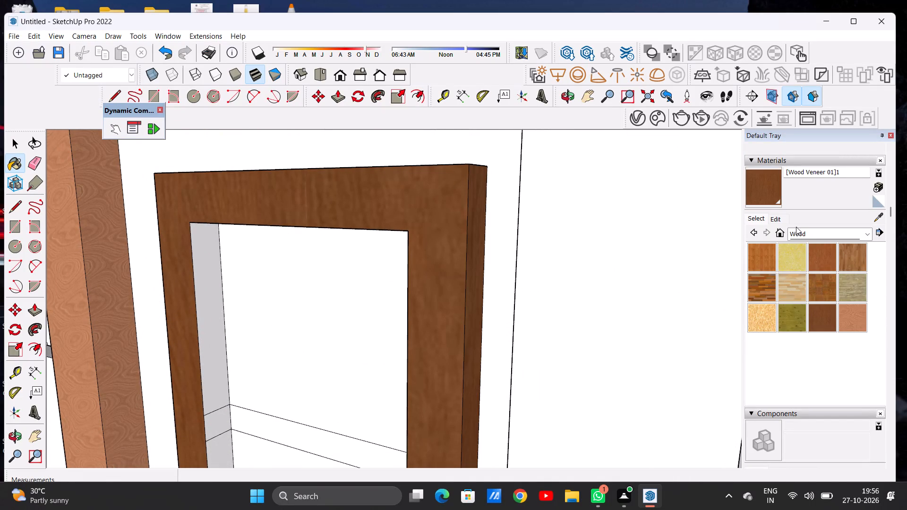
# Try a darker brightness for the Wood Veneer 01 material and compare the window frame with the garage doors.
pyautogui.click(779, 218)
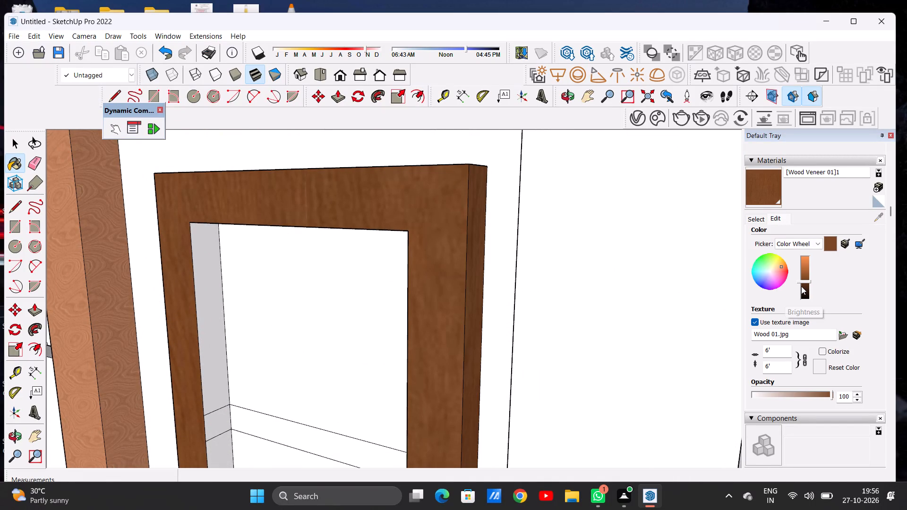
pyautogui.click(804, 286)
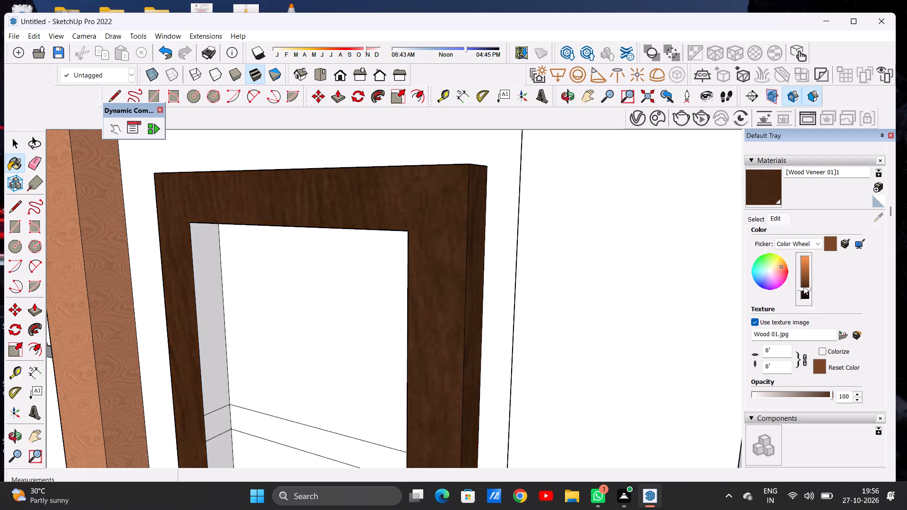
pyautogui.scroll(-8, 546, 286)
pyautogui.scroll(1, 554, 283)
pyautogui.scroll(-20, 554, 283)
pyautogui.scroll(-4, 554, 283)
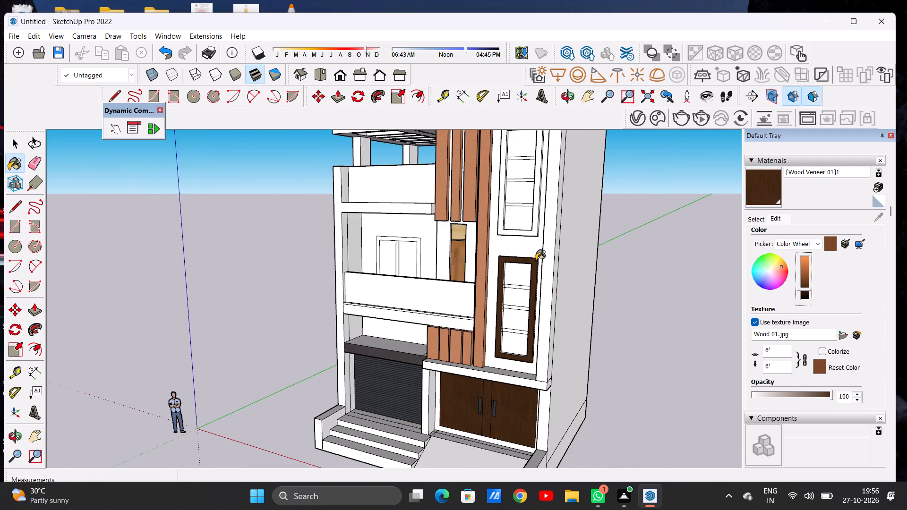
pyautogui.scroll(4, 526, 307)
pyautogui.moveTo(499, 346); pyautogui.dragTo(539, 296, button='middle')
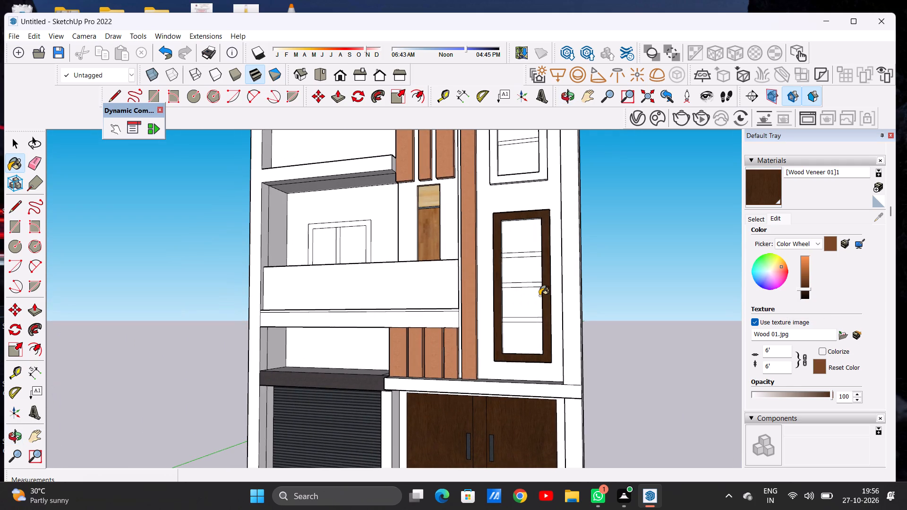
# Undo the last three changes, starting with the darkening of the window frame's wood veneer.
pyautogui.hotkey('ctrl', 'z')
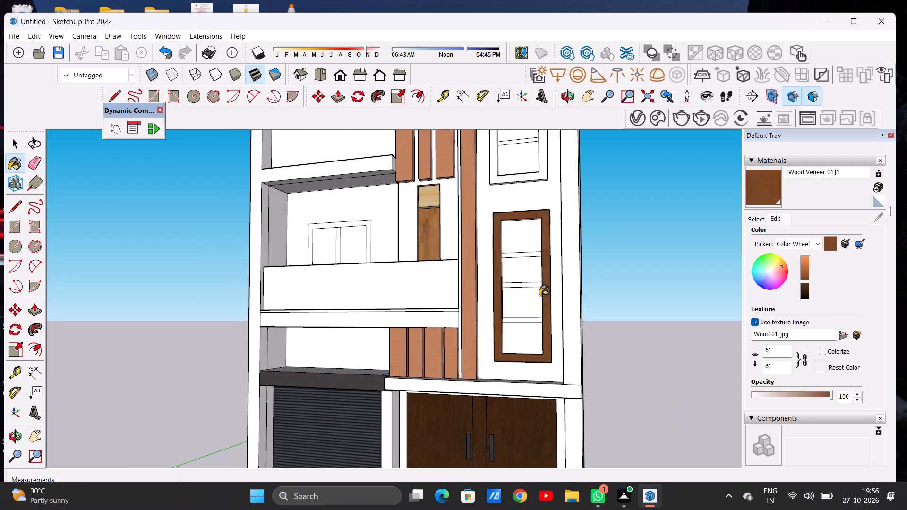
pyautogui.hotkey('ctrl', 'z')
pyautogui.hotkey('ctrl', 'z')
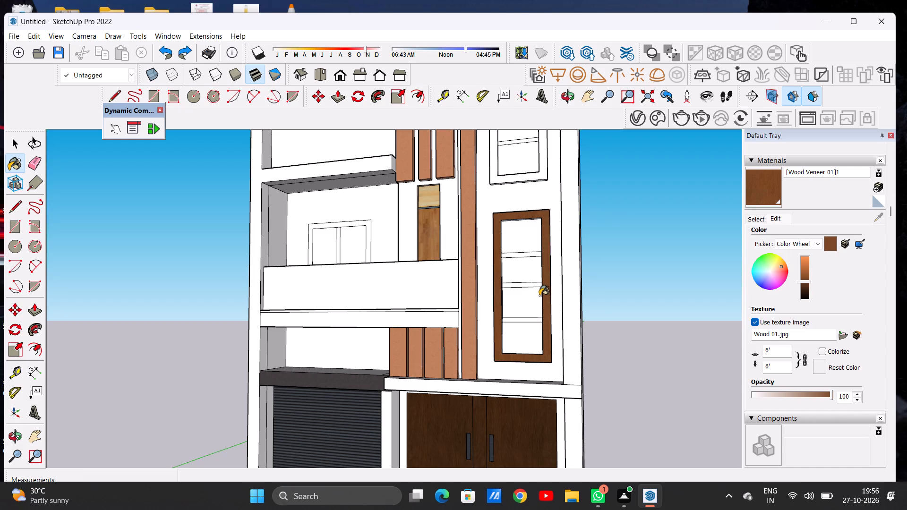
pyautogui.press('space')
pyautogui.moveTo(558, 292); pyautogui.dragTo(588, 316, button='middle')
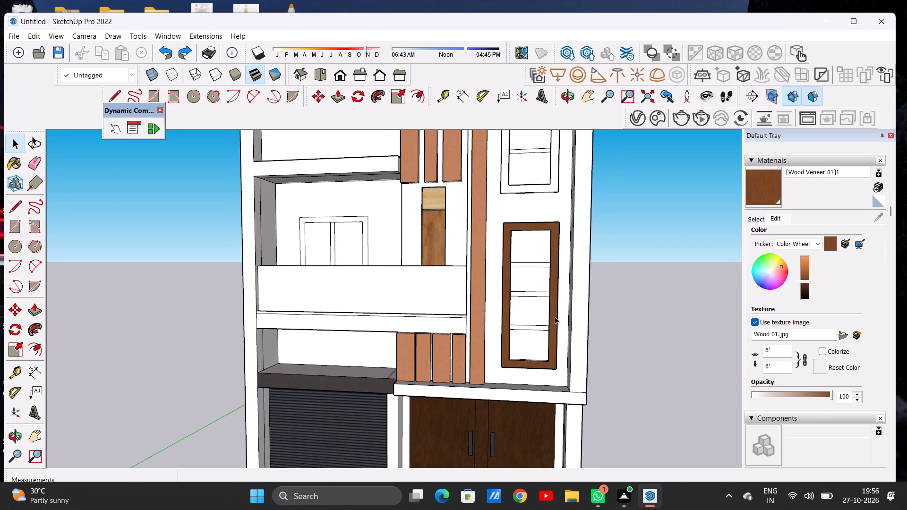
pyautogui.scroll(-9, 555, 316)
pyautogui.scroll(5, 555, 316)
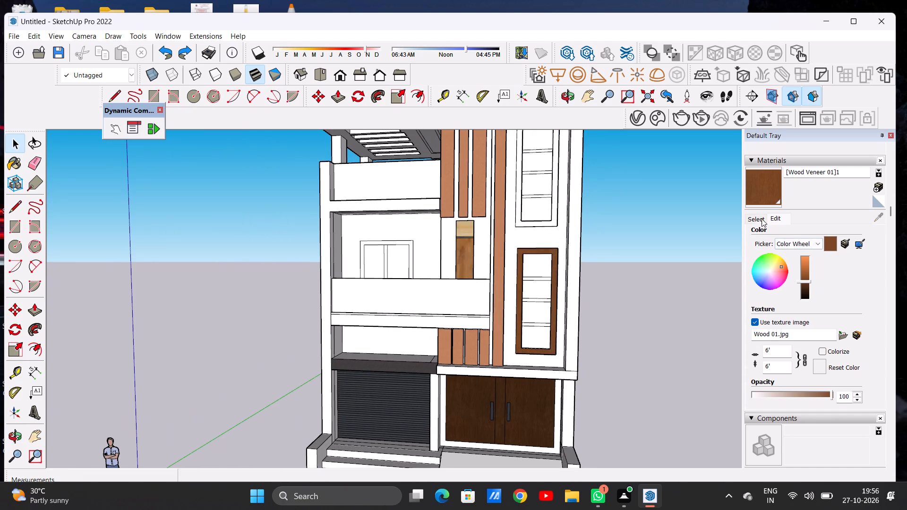
# Select the Wood Floor Parquet material from the Wood collection and bring the lower tall window into close view.
pyautogui.click(761, 218)
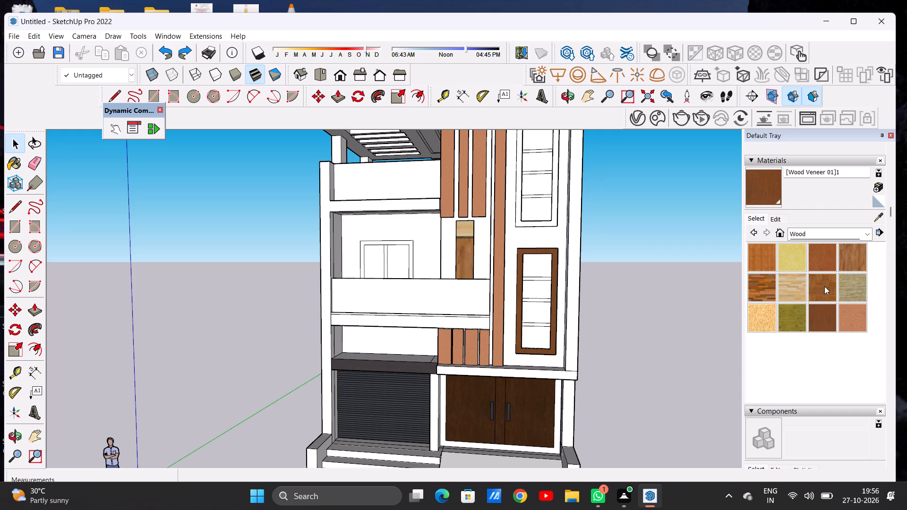
pyautogui.click(824, 286)
pyautogui.scroll(7, 525, 305)
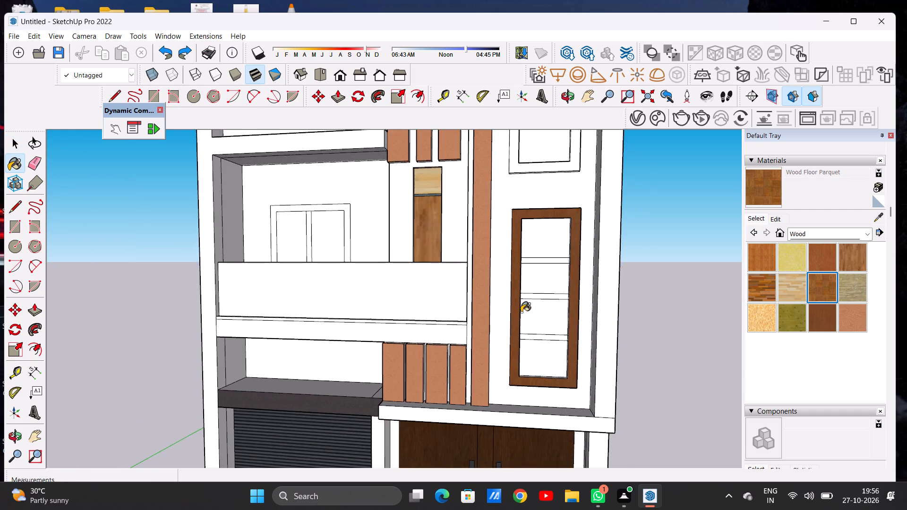
pyautogui.scroll(1, 520, 313)
pyautogui.scroll(-1, 519, 314)
pyautogui.scroll(2, 519, 314)
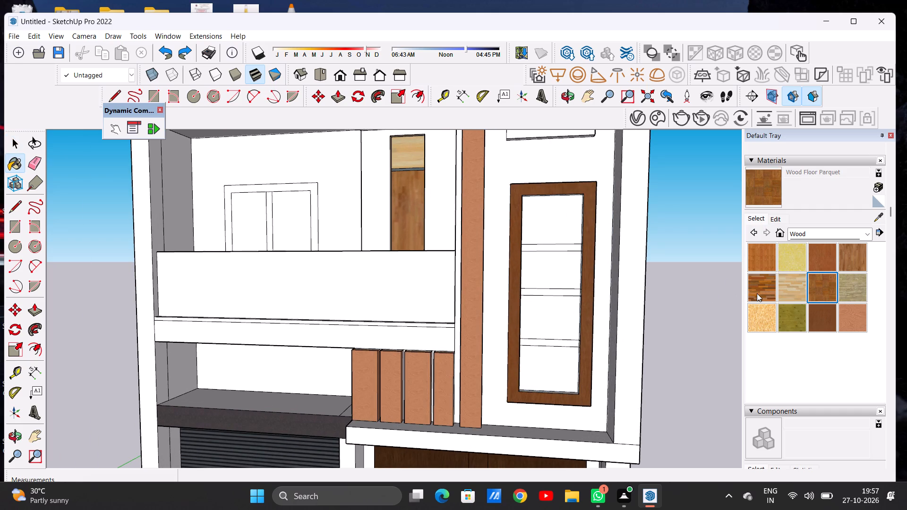
# Paint the front face of the lower tall window frame with Color C08 from the Colors collection.
pyautogui.click(800, 234)
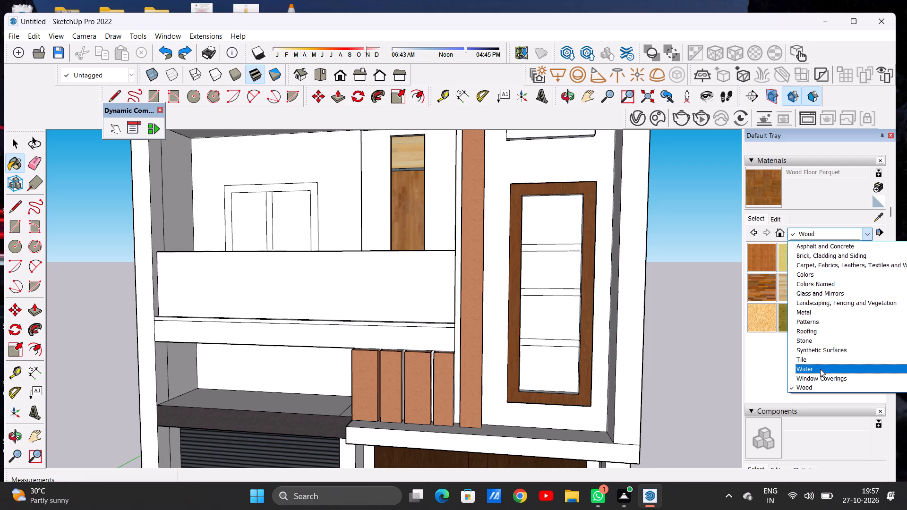
pyautogui.click(819, 249)
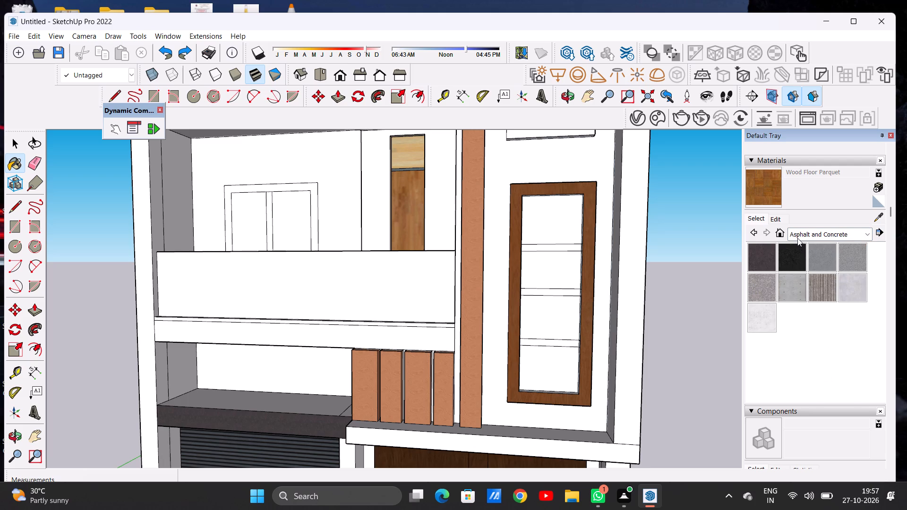
pyautogui.click(797, 235)
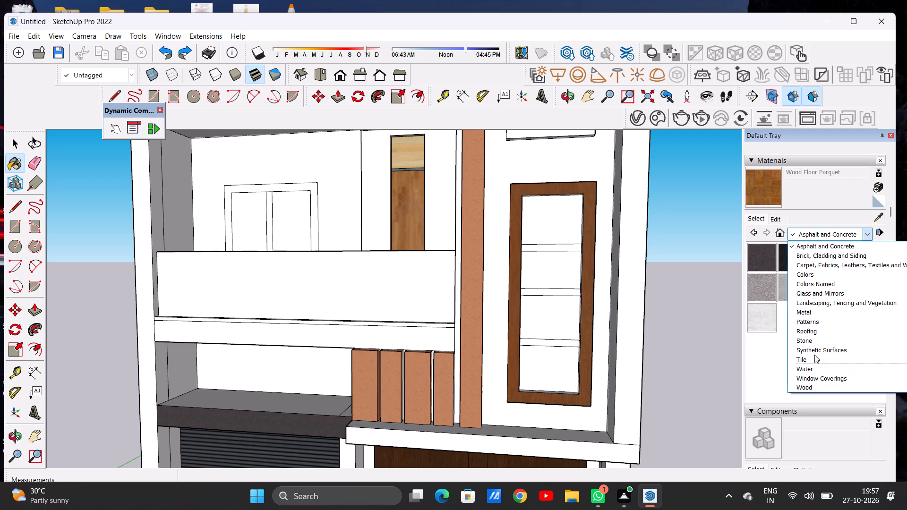
pyautogui.click(806, 278)
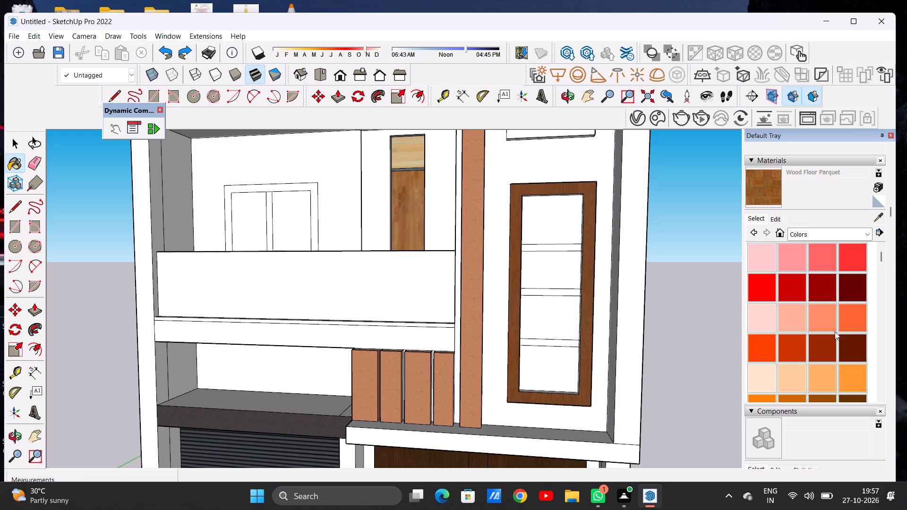
pyautogui.scroll(-2, 803, 318)
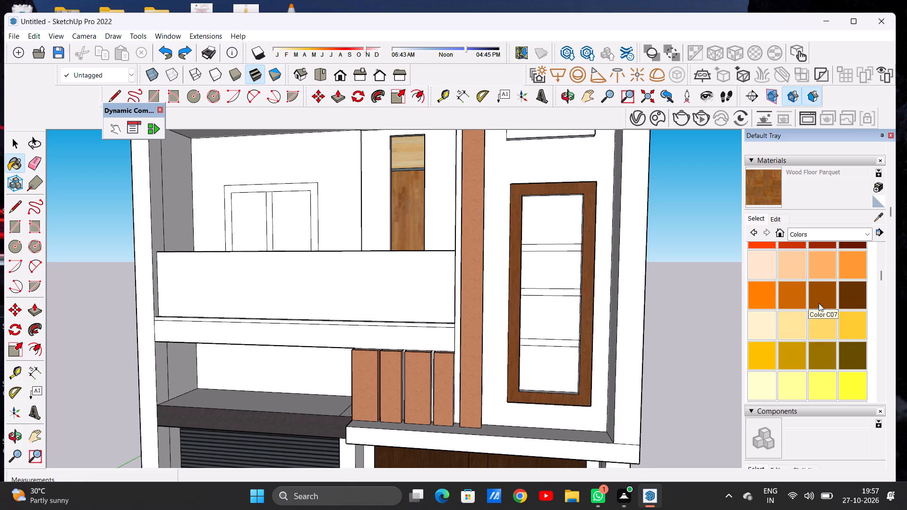
pyautogui.click(845, 300)
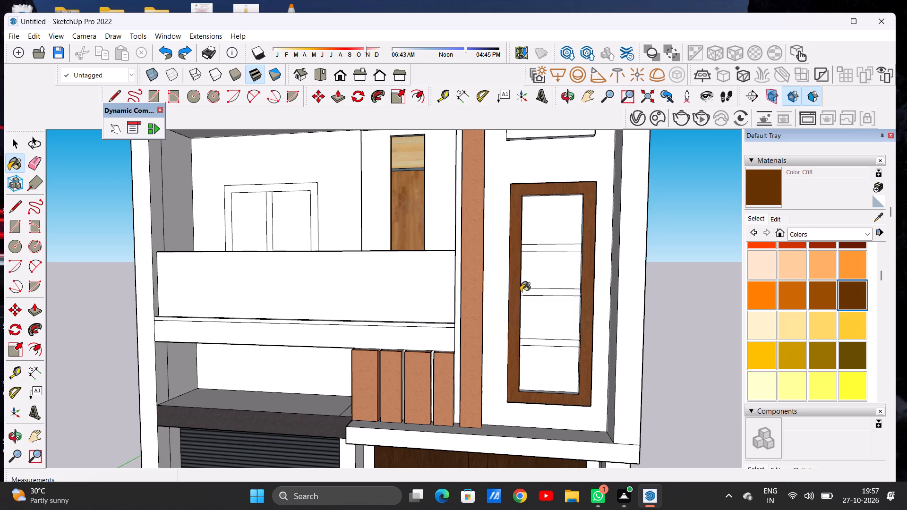
pyautogui.scroll(8, 532, 298)
pyautogui.scroll(-1, 518, 312)
pyautogui.scroll(13, 517, 314)
pyautogui.click(514, 314)
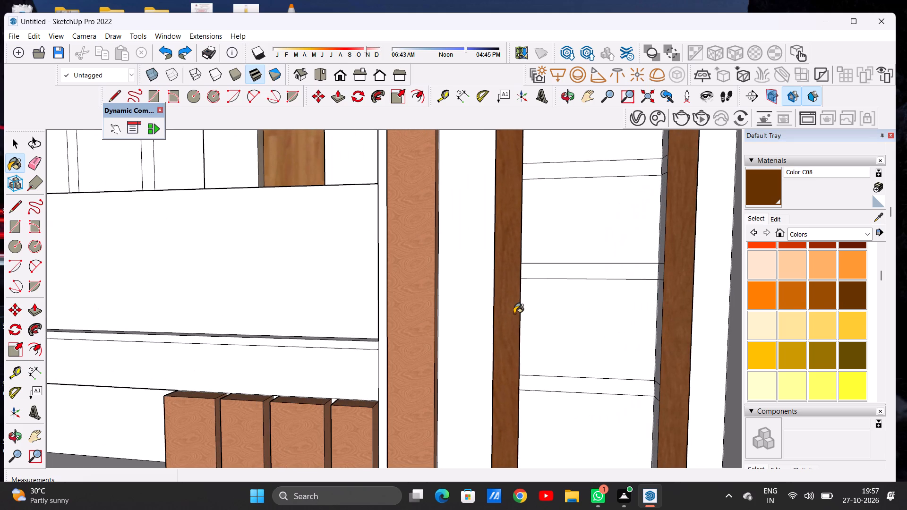
# Darken the Color C08 material by lowering its brightness.
pyautogui.scroll(-4, 514, 314)
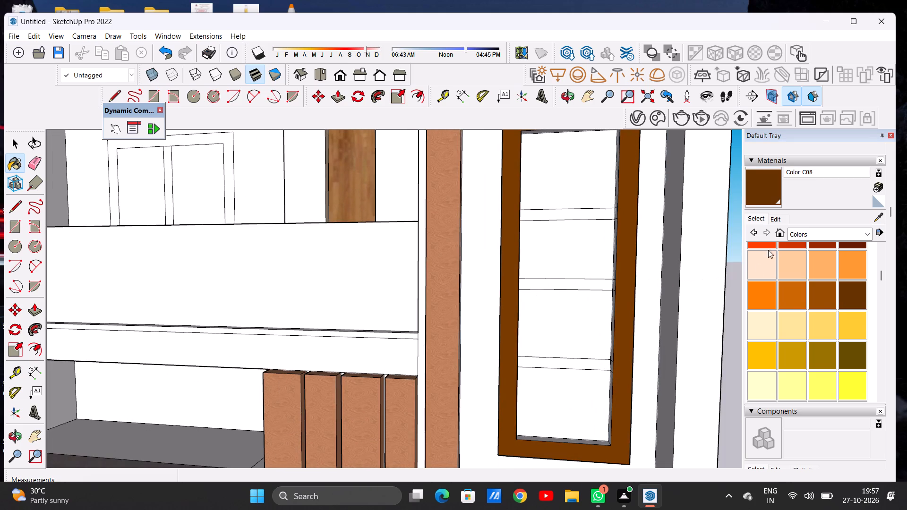
pyautogui.click(773, 221)
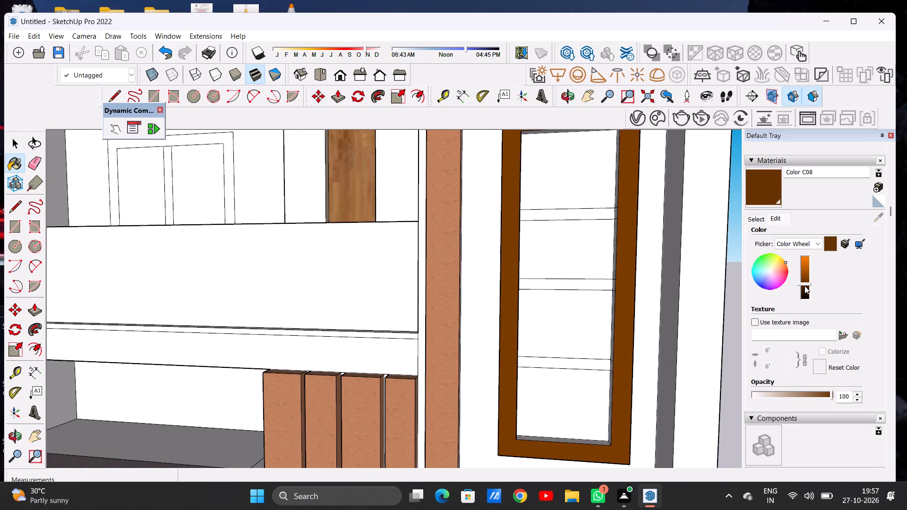
pyautogui.click(804, 286)
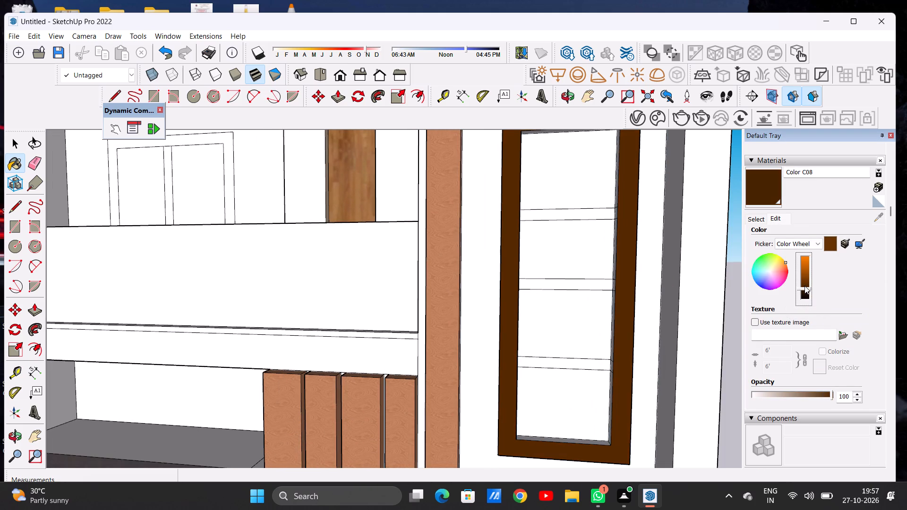
pyautogui.click(803, 291)
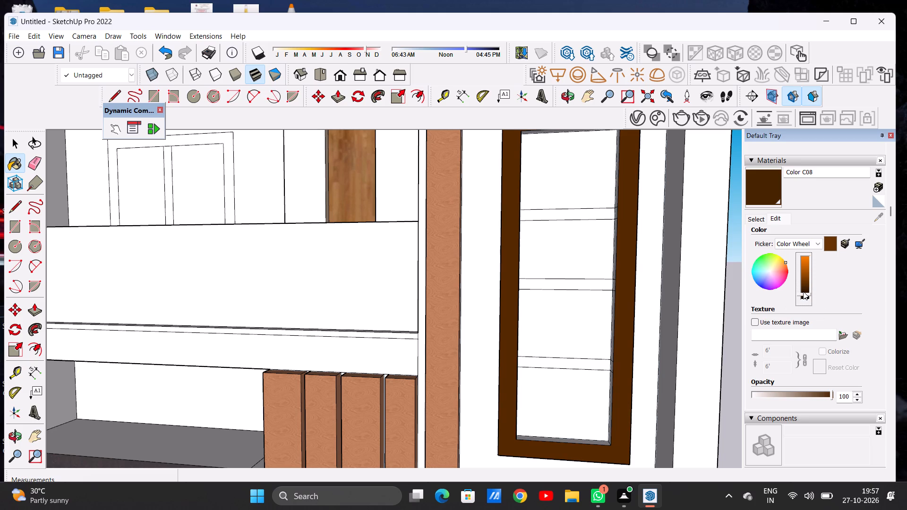
pyautogui.click(804, 288)
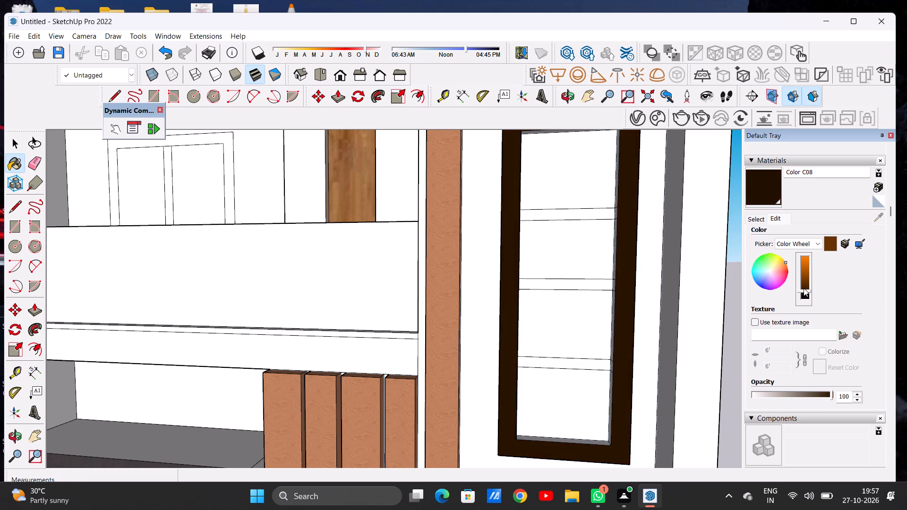
# Paint all segments of the lower tall window frame's inner side face nearest the vertical strip with the darkened Color C08.
pyautogui.scroll(-11, 565, 315)
pyautogui.scroll(1, 549, 311)
pyautogui.moveTo(539, 301); pyautogui.dragTo(457, 306, button='middle')
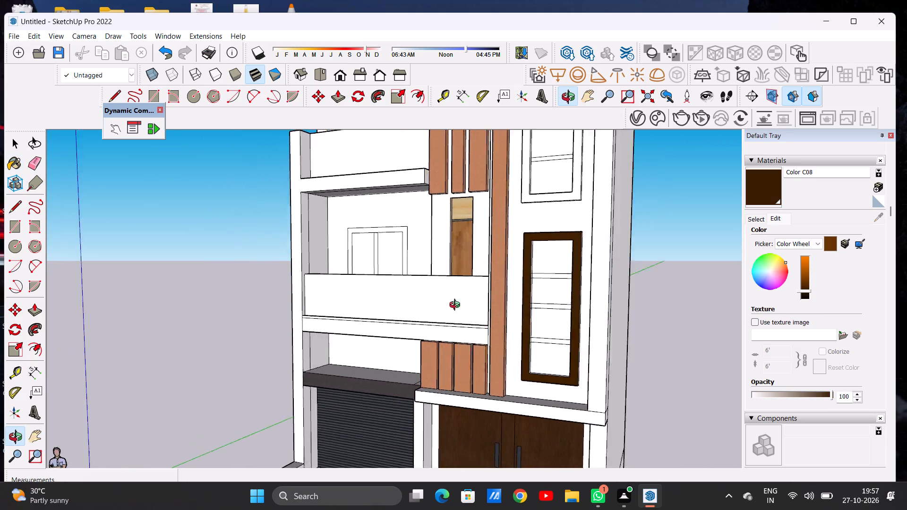
pyautogui.moveTo(457, 306); pyautogui.dragTo(419, 354, button='middle')
pyautogui.scroll(15, 497, 305)
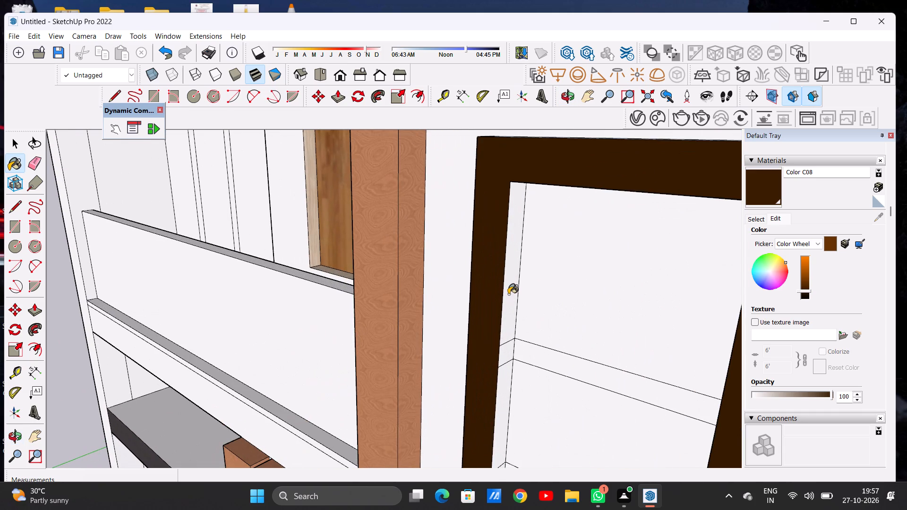
pyautogui.click(508, 294)
pyautogui.click(505, 348)
pyautogui.click(503, 380)
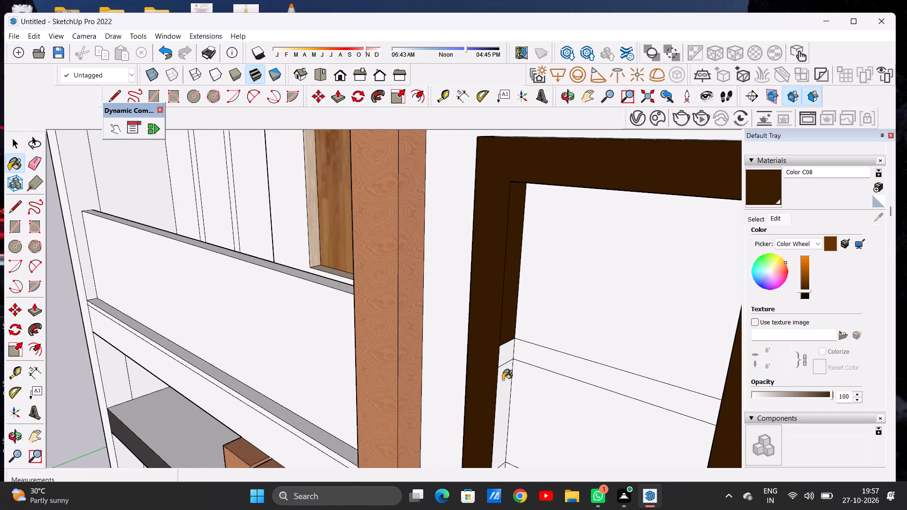
pyautogui.scroll(-13, 529, 298)
pyautogui.scroll(13, 517, 372)
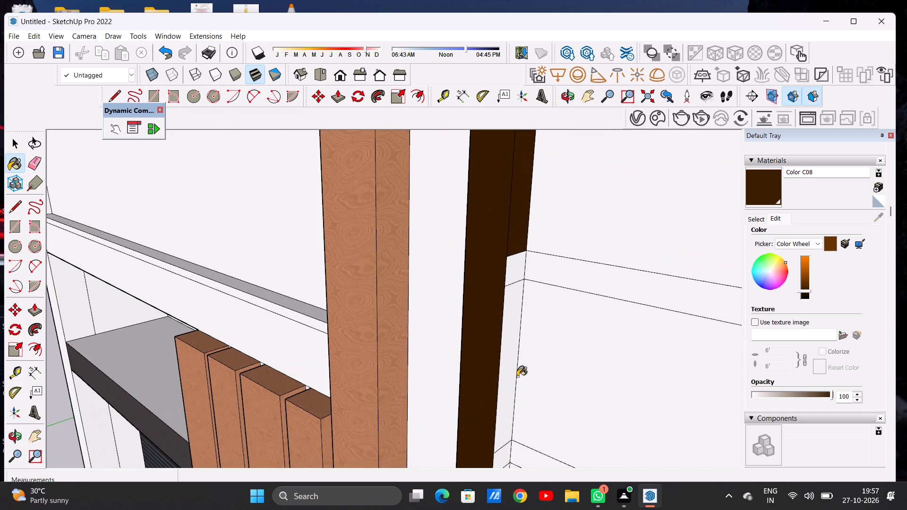
pyautogui.click(505, 369)
pyautogui.click(512, 278)
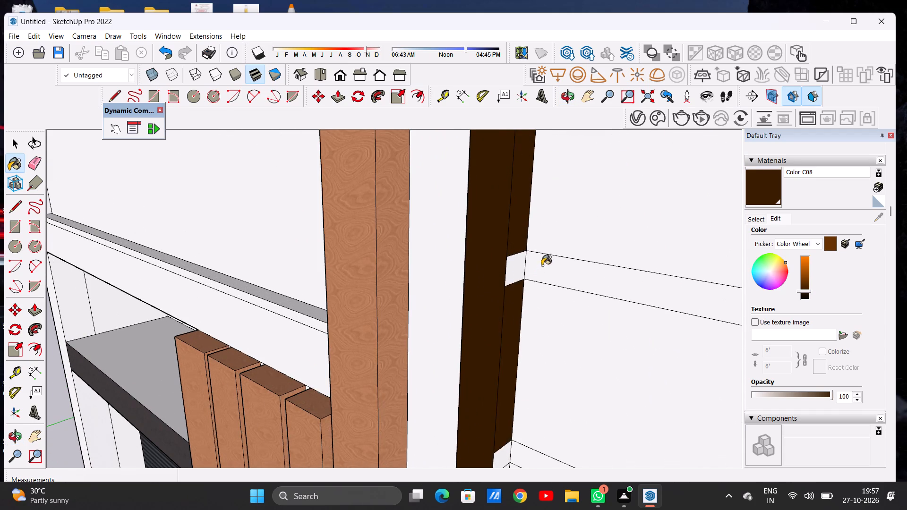
pyautogui.scroll(-1, 542, 265)
pyautogui.scroll(1, 542, 265)
pyautogui.scroll(-9, 540, 263)
pyautogui.scroll(14, 509, 358)
pyautogui.click(526, 367)
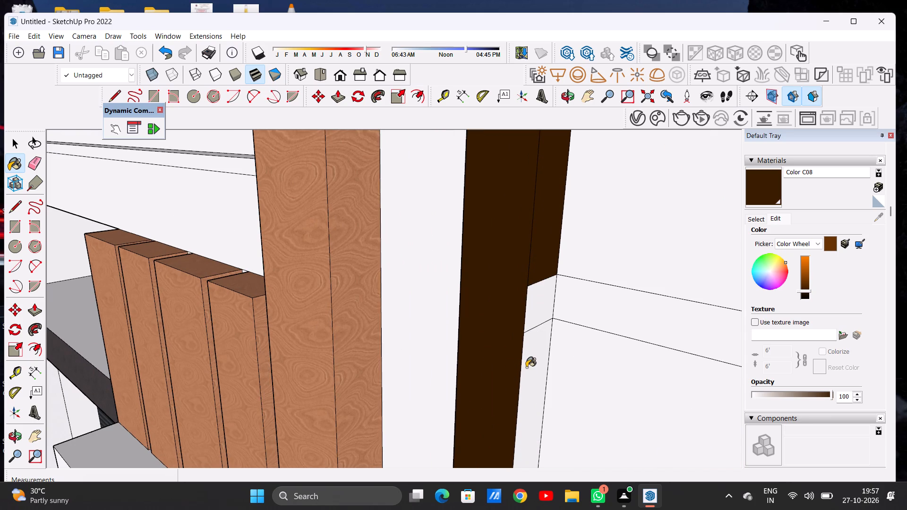
pyautogui.click(533, 314)
# Paint the bottom inner ledge of the lower tall window frame with Color C08.
pyautogui.scroll(-15, 533, 319)
pyautogui.scroll(3, 531, 388)
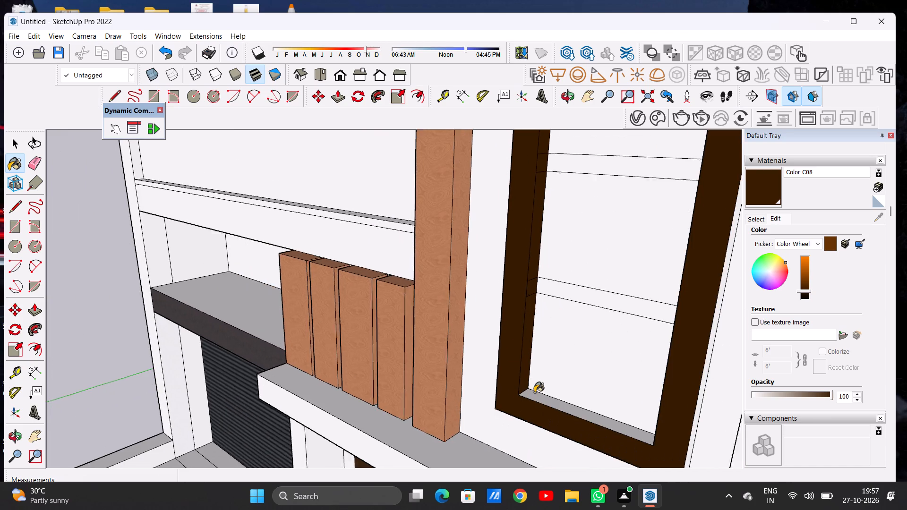
pyautogui.scroll(8, 534, 392)
pyautogui.click(535, 393)
# Paint the lower tall window frame's outer side edge nearest the vertical strip with Color C08.
pyautogui.scroll(-1, 521, 376)
pyautogui.scroll(1, 521, 376)
pyautogui.scroll(-16, 521, 376)
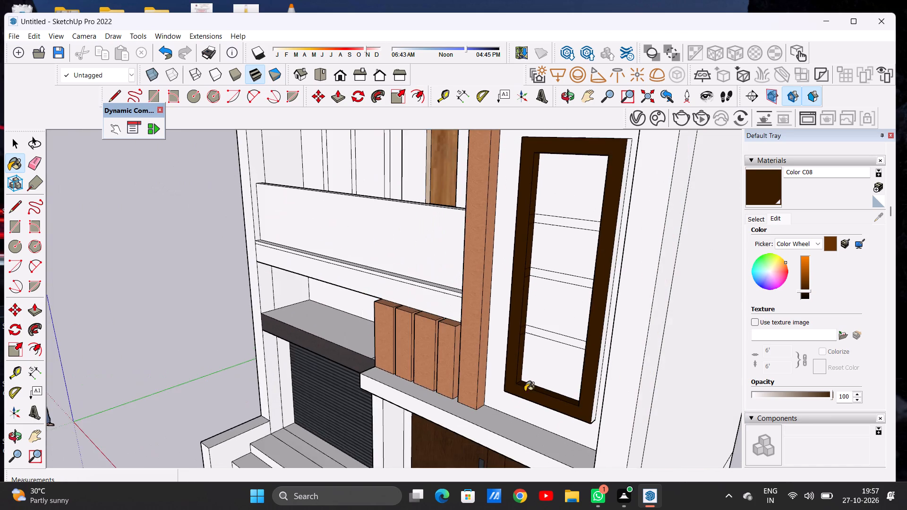
pyautogui.scroll(-7, 525, 391)
pyautogui.moveTo(483, 376); pyautogui.dragTo(681, 362, button='middle')
pyautogui.scroll(6, 563, 307)
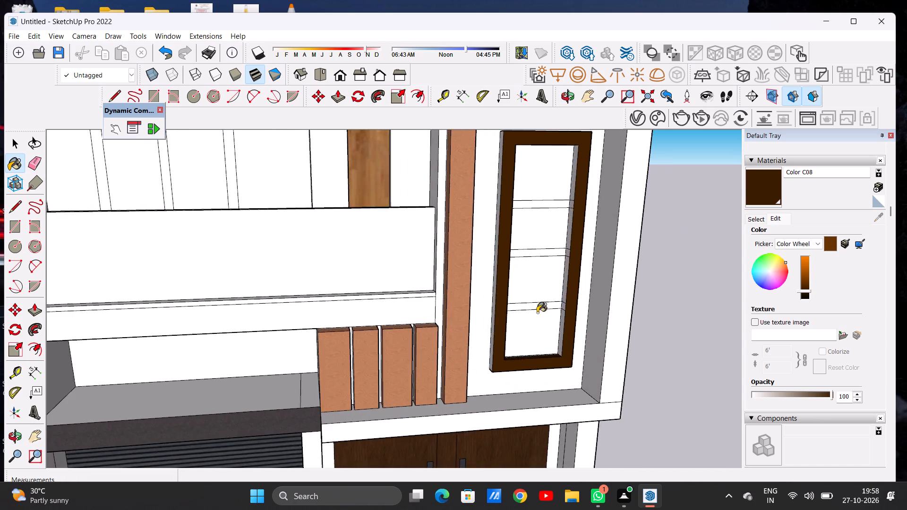
pyautogui.scroll(4, 510, 319)
pyautogui.scroll(-1, 509, 319)
pyautogui.scroll(7, 507, 321)
pyautogui.click(485, 331)
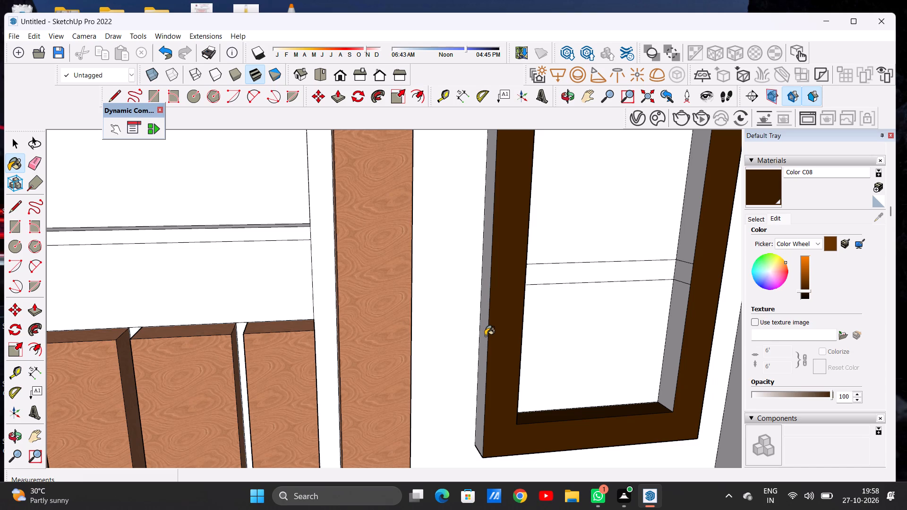
# Paint the lowest segment of the window frame's inner side face farthest from the vertical strip with Color C08.
pyautogui.scroll(-13, 481, 359)
pyautogui.scroll(-2, 482, 398)
pyautogui.scroll(10, 501, 391)
pyautogui.scroll(7, 564, 389)
pyautogui.click(586, 365)
# Lighten the Color C08 material slightly by raising its brightness.
pyautogui.scroll(-5, 567, 371)
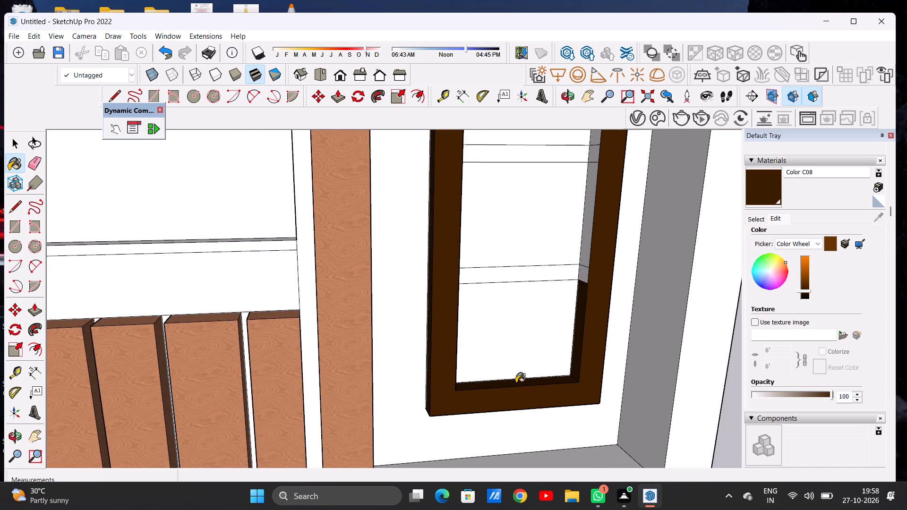
pyautogui.scroll(-5, 509, 389)
pyautogui.scroll(-4, 468, 396)
pyautogui.moveTo(467, 404); pyautogui.dragTo(478, 367, button='middle')
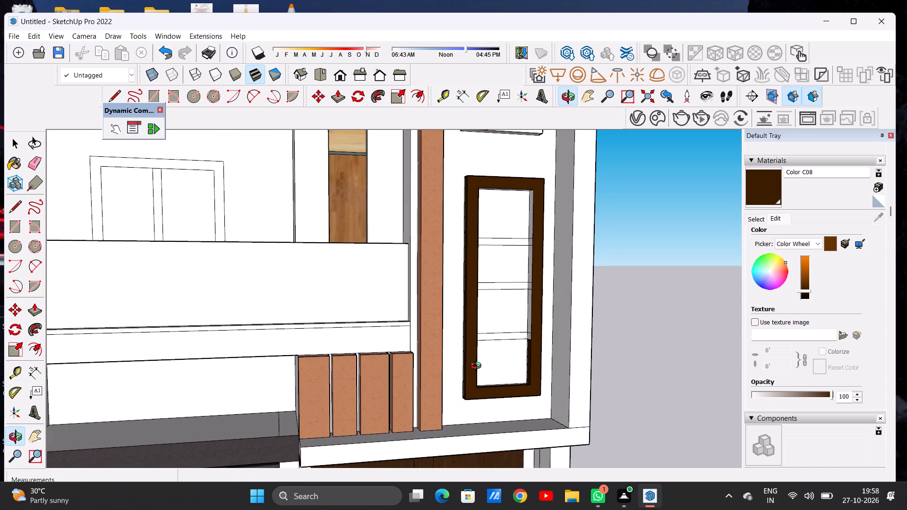
pyautogui.moveTo(478, 367); pyautogui.dragTo(470, 376, button='middle')
pyautogui.scroll(-4, 470, 376)
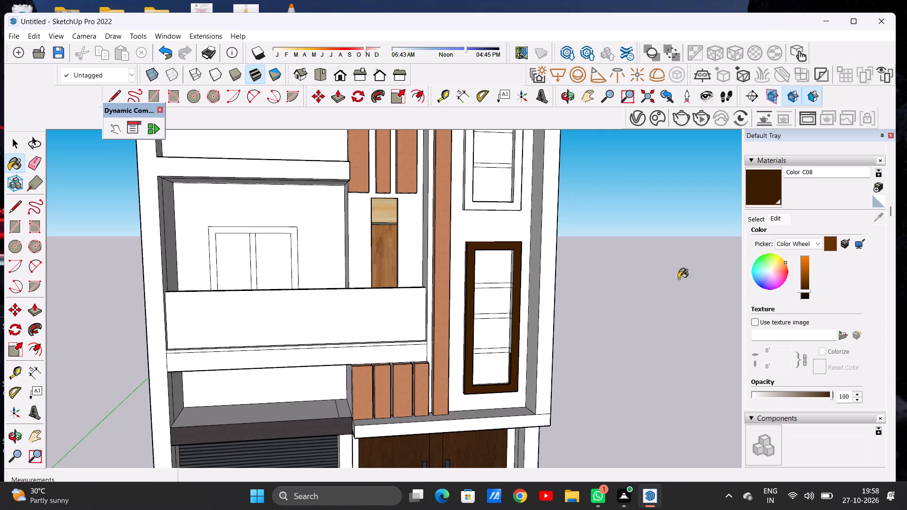
pyautogui.click(804, 285)
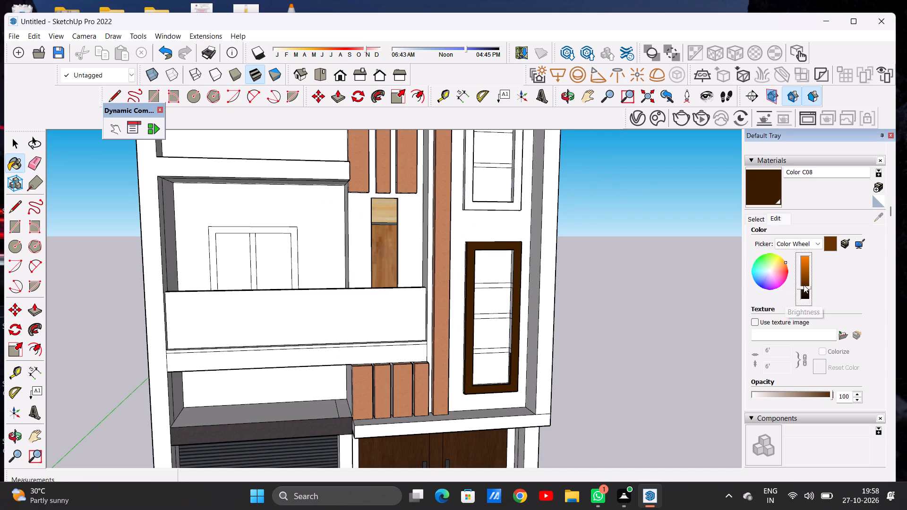
# Paint the remaining segments of the window frame's inner side face farthest from the vertical strip with Color C08.
pyautogui.scroll(11, 498, 327)
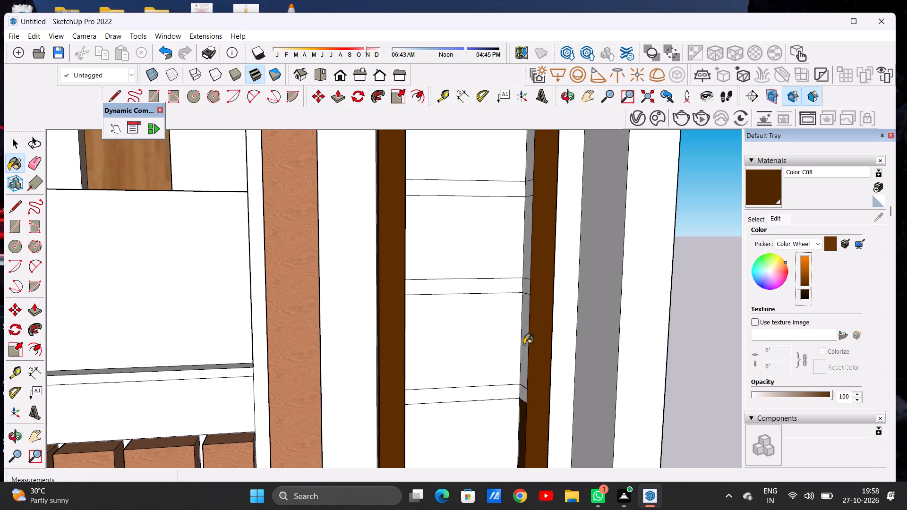
pyautogui.click(524, 344)
pyautogui.scroll(6, 520, 394)
pyautogui.click(525, 392)
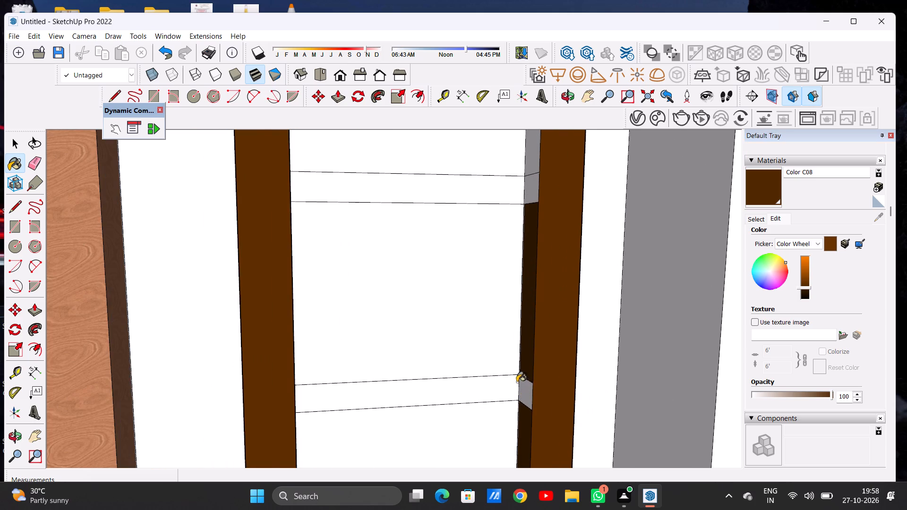
pyautogui.scroll(-9, 517, 384)
pyautogui.scroll(10, 528, 308)
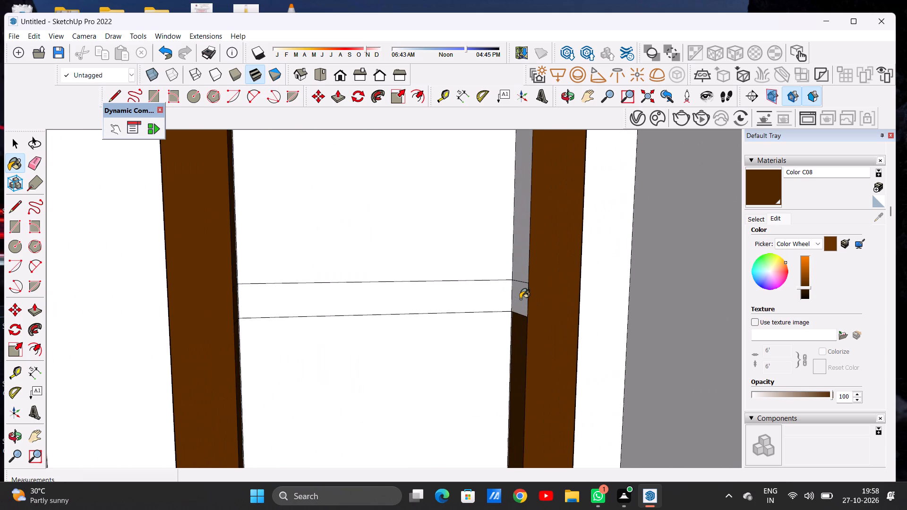
pyautogui.click(520, 299)
pyautogui.click(523, 270)
pyautogui.scroll(-10, 526, 319)
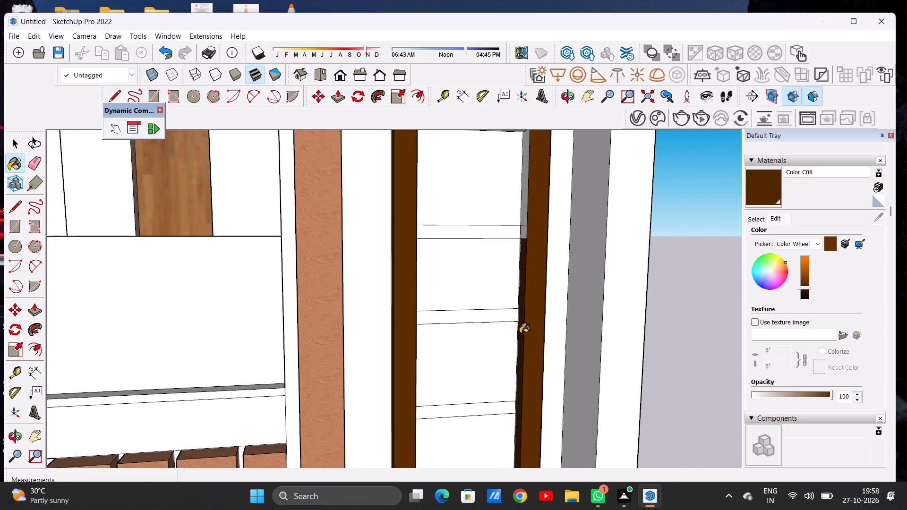
pyautogui.scroll(-7, 520, 333)
pyautogui.scroll(17, 526, 278)
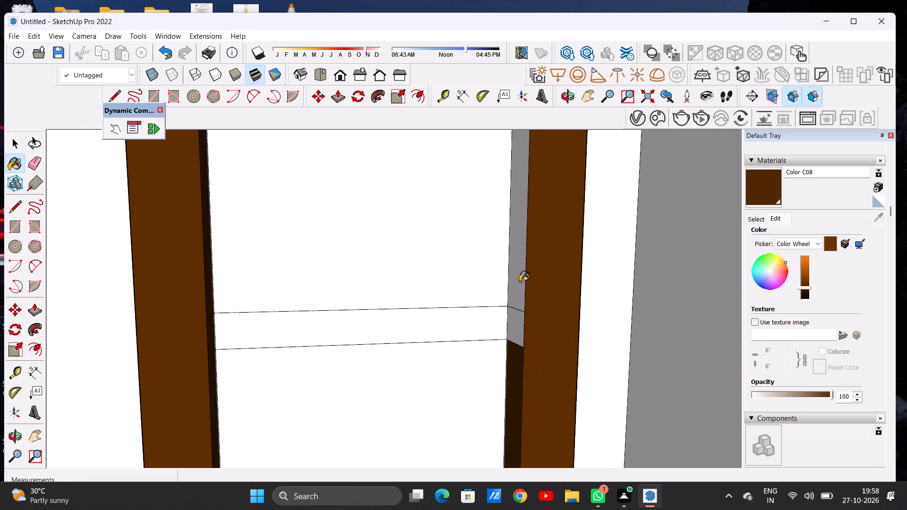
pyautogui.click(520, 281)
pyautogui.click(516, 328)
# Paint the top inner face of the lower tall window frame with Color C08.
pyautogui.scroll(-9, 516, 347)
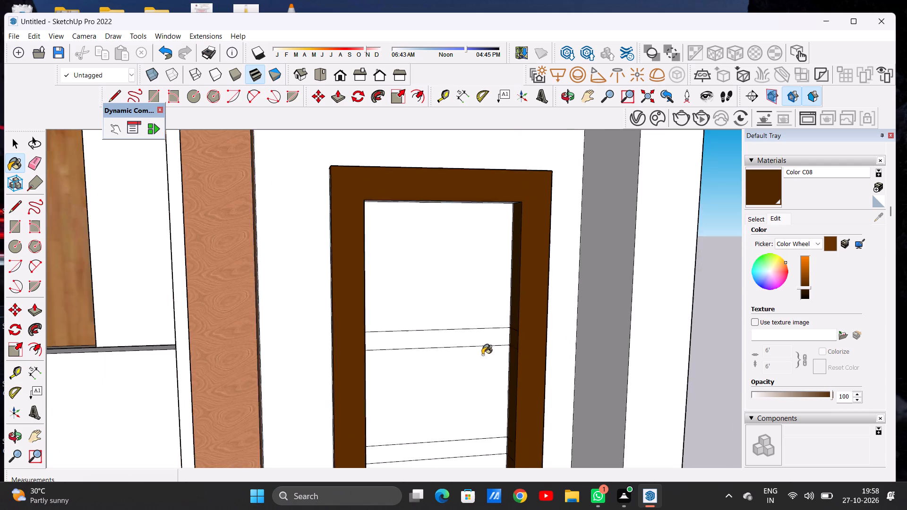
pyautogui.scroll(-5, 482, 355)
pyautogui.scroll(1, 481, 368)
pyautogui.moveTo(481, 368); pyautogui.dragTo(403, 242, button='middle')
pyautogui.scroll(-1, 416, 249)
pyautogui.scroll(9, 416, 249)
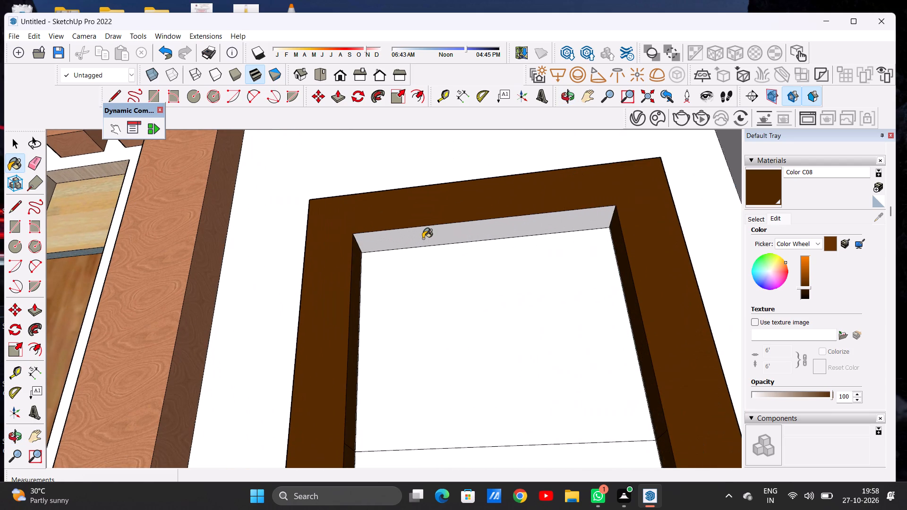
pyautogui.click(422, 237)
# Paint the outer side face of the lower tall window frame farthest from the vertical strip with Color C08.
pyautogui.scroll(-12, 426, 242)
pyautogui.moveTo(414, 263); pyautogui.dragTo(418, 330, button='middle')
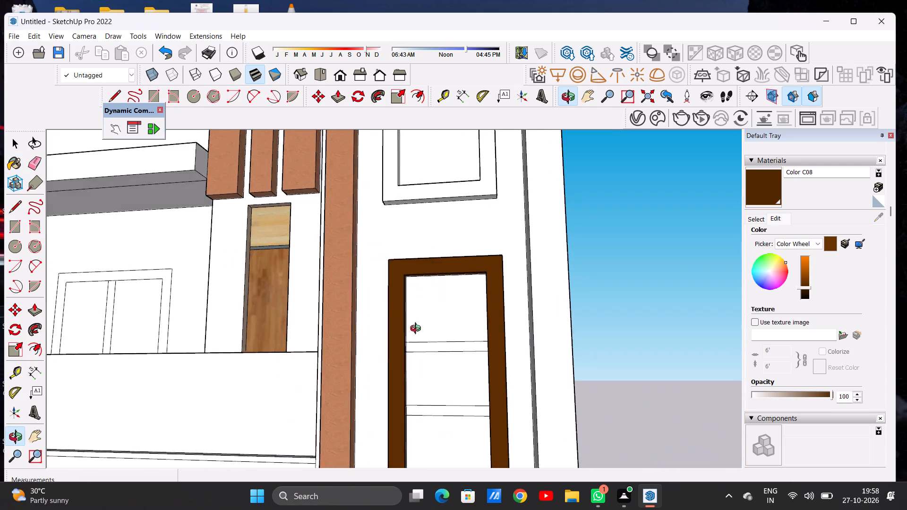
pyautogui.moveTo(418, 330); pyautogui.dragTo(420, 323, button='middle')
pyautogui.scroll(-4, 445, 275)
pyautogui.moveTo(460, 276); pyautogui.dragTo(370, 340, button='middle')
pyautogui.scroll(6, 417, 326)
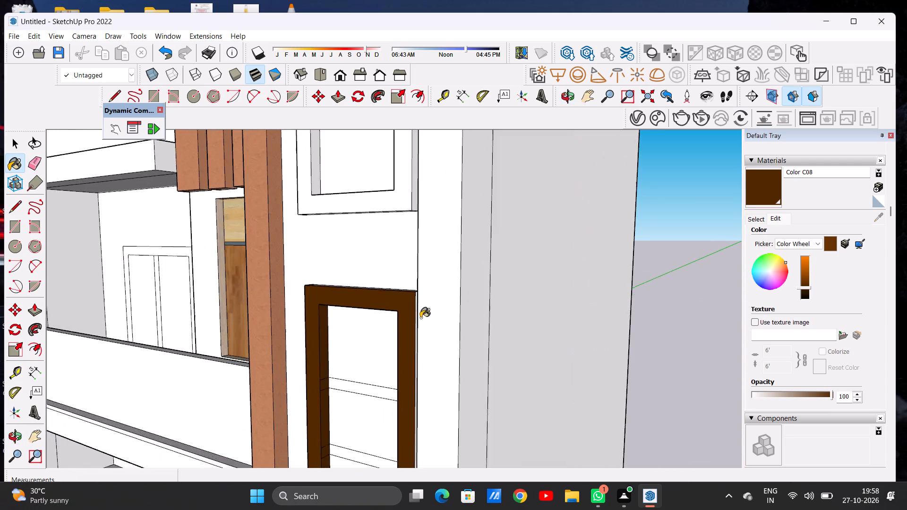
pyautogui.scroll(-1, 422, 309)
pyautogui.scroll(20, 422, 309)
pyautogui.click(414, 296)
# Paint the underside of the lower tall window frame with Color C08.
pyautogui.moveTo(401, 261); pyautogui.dragTo(409, 329, button='middle')
pyautogui.moveTo(416, 313); pyautogui.dragTo(433, 275, button='middle')
pyautogui.scroll(-17, 433, 275)
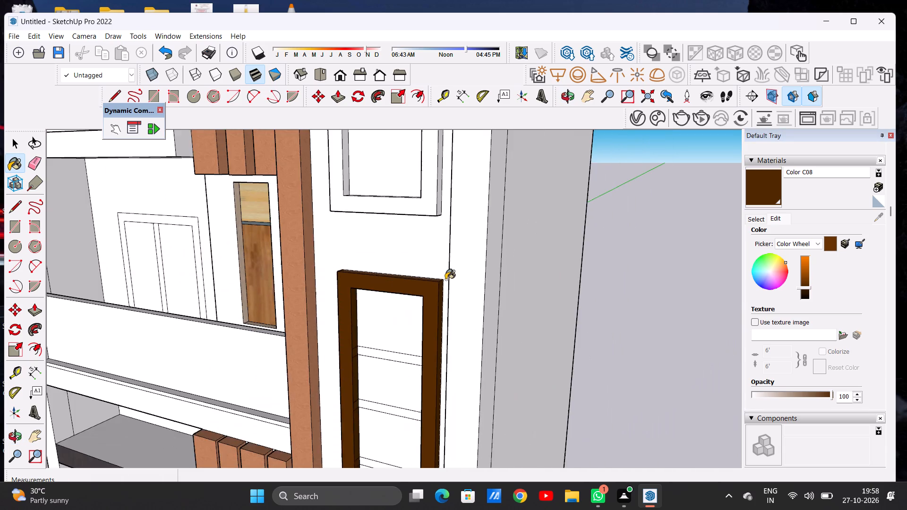
pyautogui.scroll(-17, 445, 280)
pyautogui.scroll(20, 438, 342)
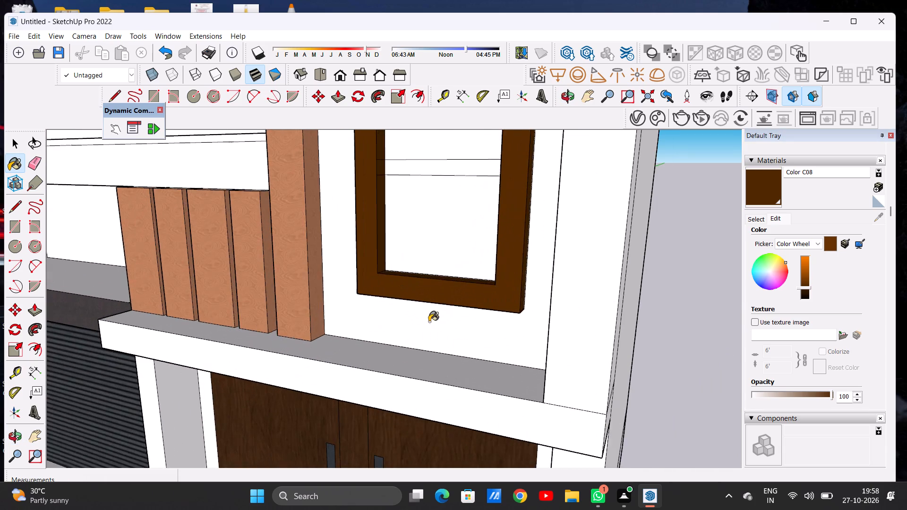
pyautogui.moveTo(429, 339); pyautogui.dragTo(437, 220, button='middle')
pyautogui.scroll(7, 438, 240)
pyautogui.click(436, 237)
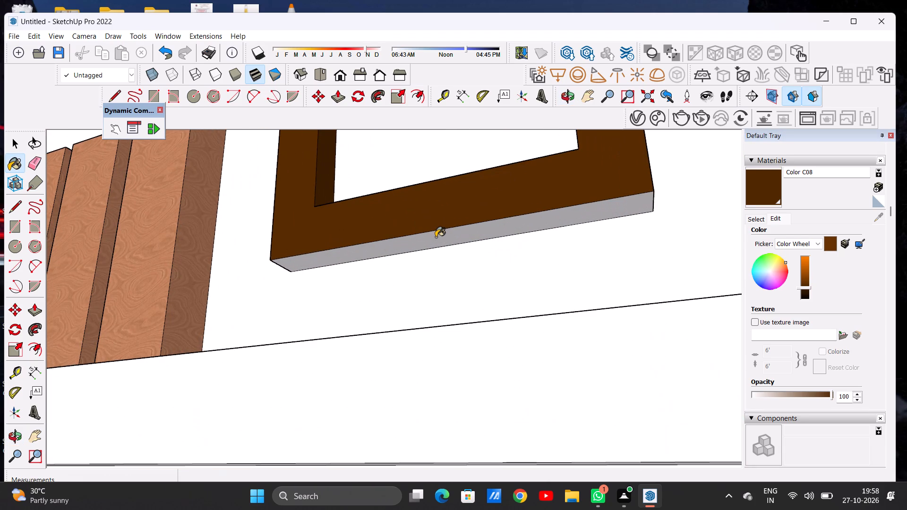
# Paint the front face of the upper tall window frame with Color C08.
pyautogui.scroll(-7, 440, 277)
pyautogui.moveTo(436, 246); pyautogui.dragTo(479, 372, button='middle')
pyautogui.scroll(-6, 462, 345)
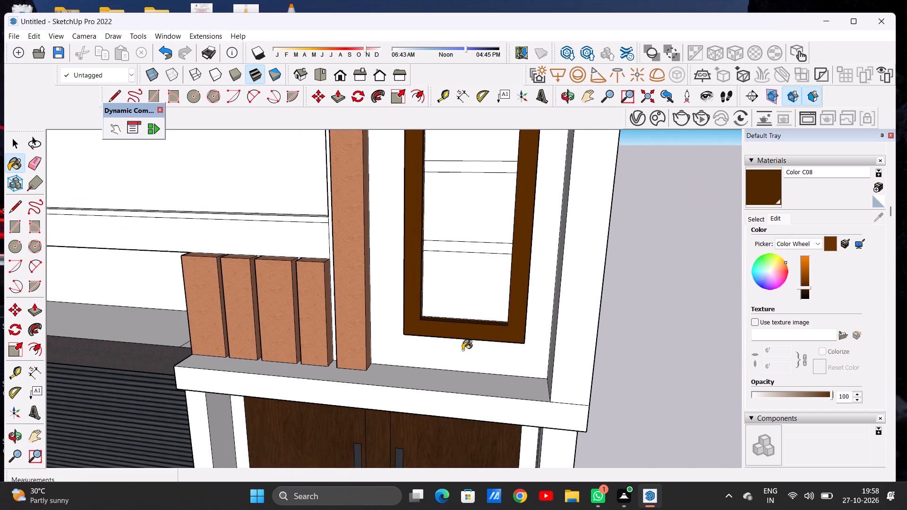
pyautogui.scroll(-12, 458, 349)
pyautogui.moveTo(436, 323); pyautogui.dragTo(453, 323, button='middle')
pyautogui.scroll(-6, 450, 343)
pyautogui.scroll(10, 468, 210)
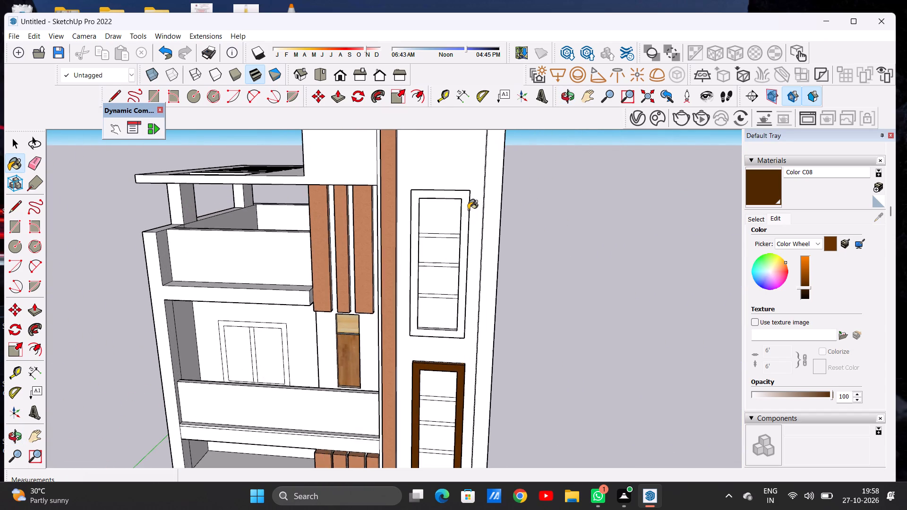
pyautogui.scroll(9, 468, 216)
pyautogui.click(472, 214)
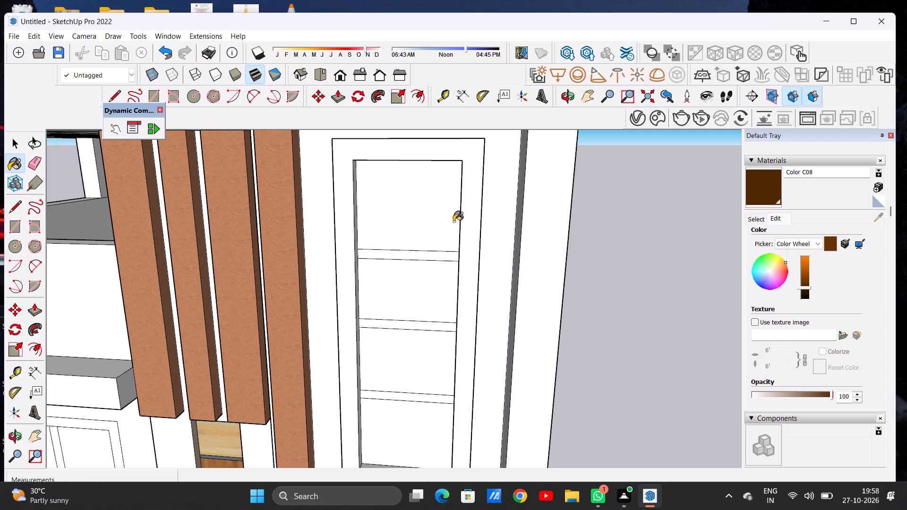
# Paint the upper window frame's inner side face nearest the vertical strip with Color C08.
pyautogui.scroll(-6, 456, 221)
pyautogui.moveTo(461, 225); pyautogui.dragTo(361, 214, button='middle')
pyautogui.scroll(1, 345, 240)
pyautogui.scroll(-1, 345, 241)
pyautogui.scroll(2, 345, 243)
pyautogui.scroll(-1, 348, 247)
pyautogui.scroll(5, 348, 247)
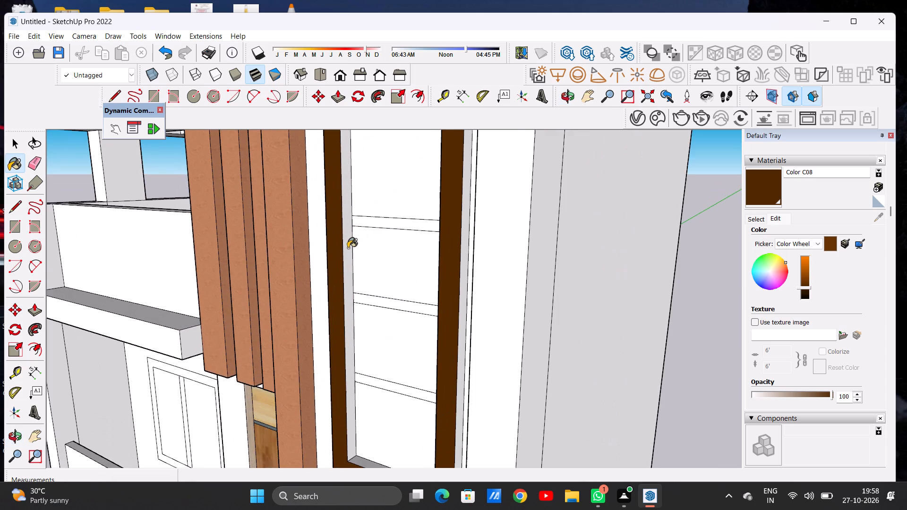
pyautogui.click(348, 248)
# Paint the bottom inner face of the upper tall window frame with Color C08.
pyautogui.scroll(-6, 377, 240)
pyautogui.scroll(5, 370, 337)
pyautogui.scroll(4, 379, 386)
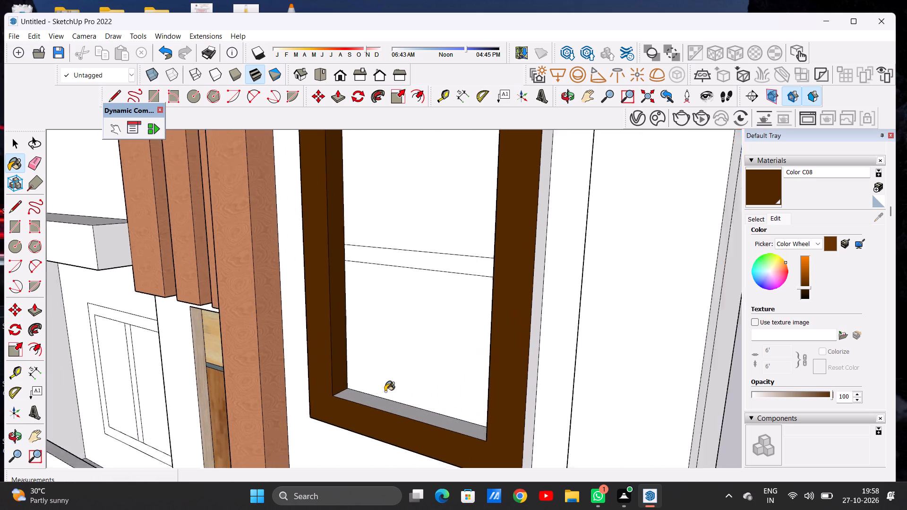
pyautogui.scroll(3, 385, 391)
pyautogui.click(382, 410)
# Paint the upper window frame's inner side face farthest from the vertical strip and its outer side face nearest the strip with Color C08.
pyautogui.scroll(-9, 411, 324)
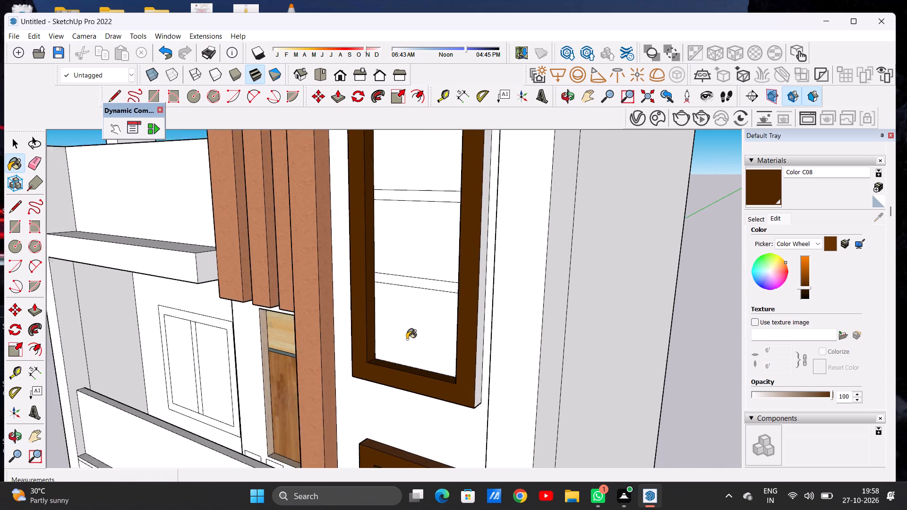
pyautogui.scroll(-3, 407, 339)
pyautogui.moveTo(359, 348); pyautogui.dragTo(590, 349, button='middle')
pyautogui.scroll(2, 582, 327)
pyautogui.scroll(-1, 582, 325)
pyautogui.scroll(5, 582, 325)
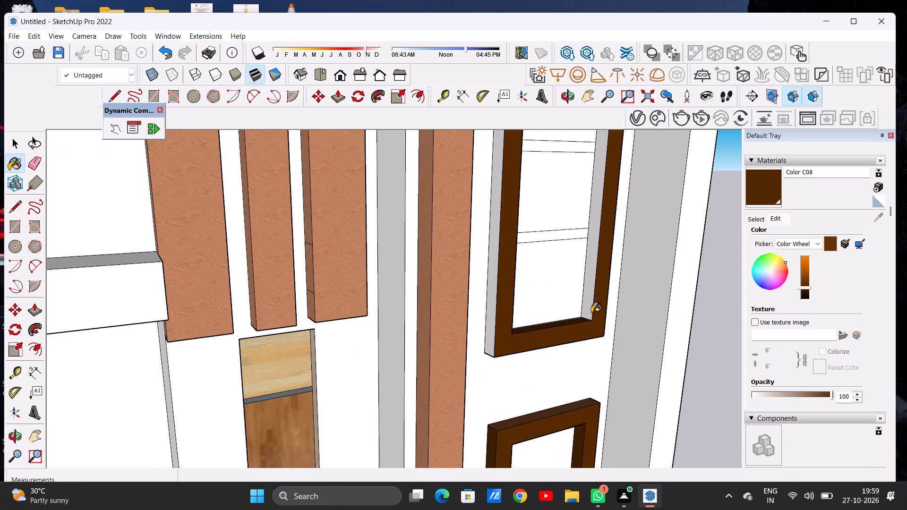
pyautogui.scroll(6, 593, 306)
pyautogui.click(585, 303)
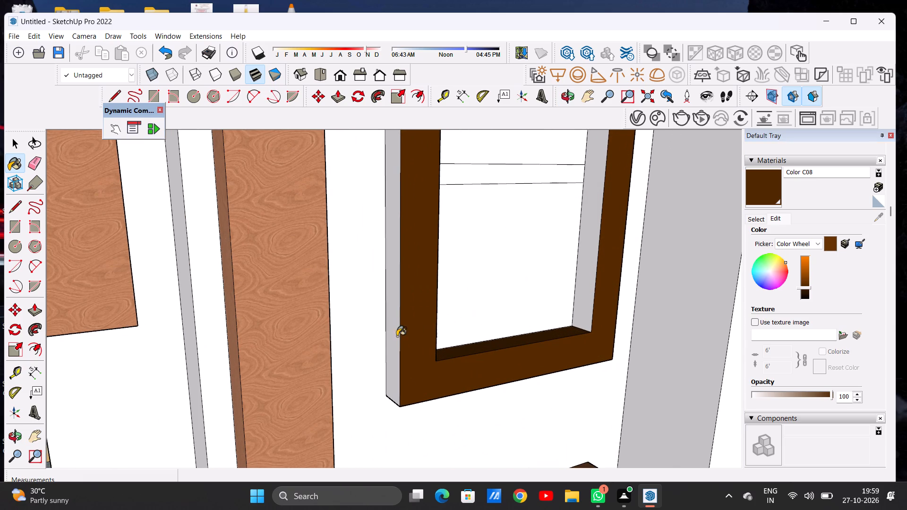
pyautogui.click(393, 342)
# Paint the top outer face of the upper tall window frame with Color C08.
pyautogui.scroll(-18, 400, 358)
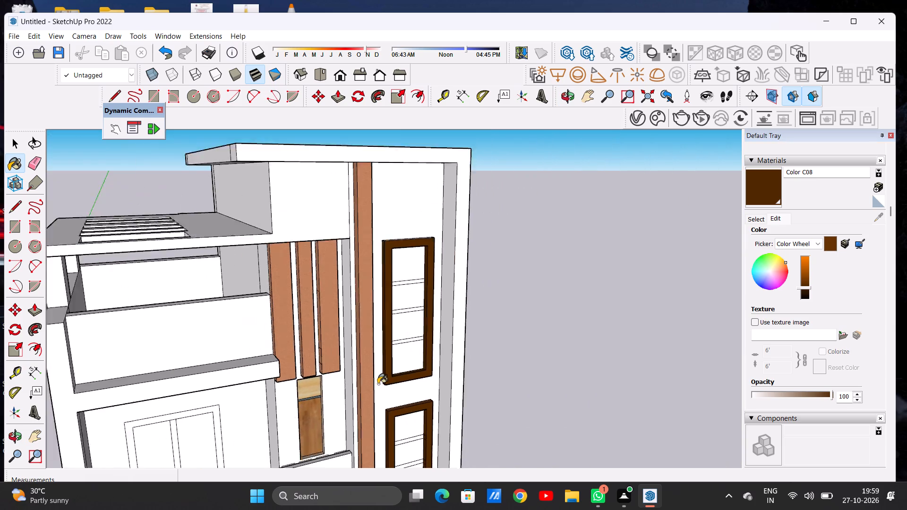
pyautogui.scroll(-2, 378, 384)
pyautogui.scroll(8, 417, 254)
pyautogui.scroll(-1, 401, 269)
pyautogui.scroll(1, 401, 271)
pyautogui.moveTo(382, 268); pyautogui.dragTo(369, 360, button='middle')
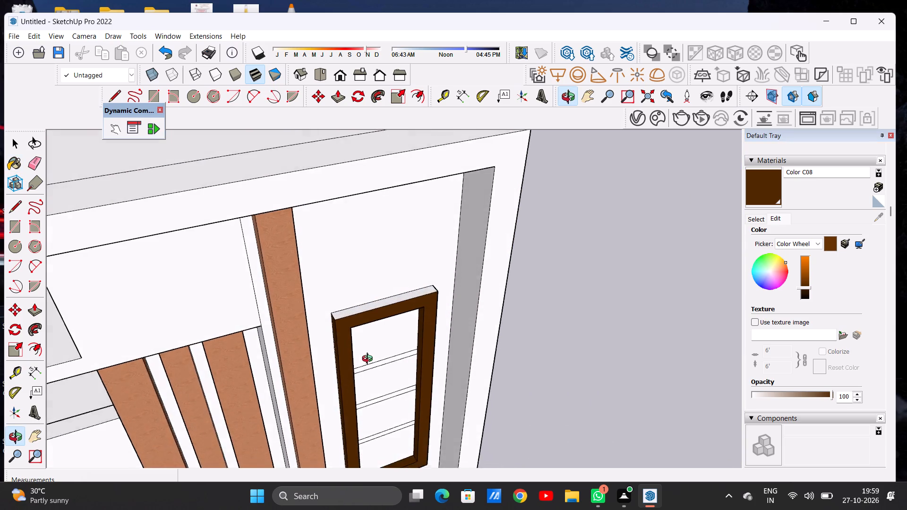
pyautogui.moveTo(369, 360); pyautogui.dragTo(366, 356, button='middle')
pyautogui.scroll(11, 340, 322)
pyautogui.click(347, 308)
# Paint the upper window frame's outer side face farthest from the vertical strip with Color C08.
pyautogui.scroll(-5, 347, 320)
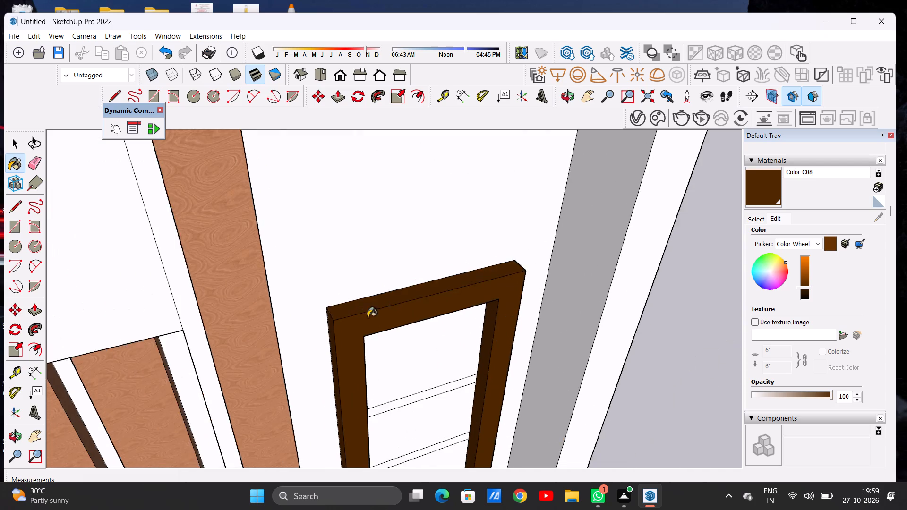
pyautogui.scroll(-12, 428, 291)
pyautogui.scroll(1, 424, 279)
pyautogui.scroll(-3, 424, 279)
pyautogui.moveTo(449, 313); pyautogui.dragTo(191, 231, button='middle')
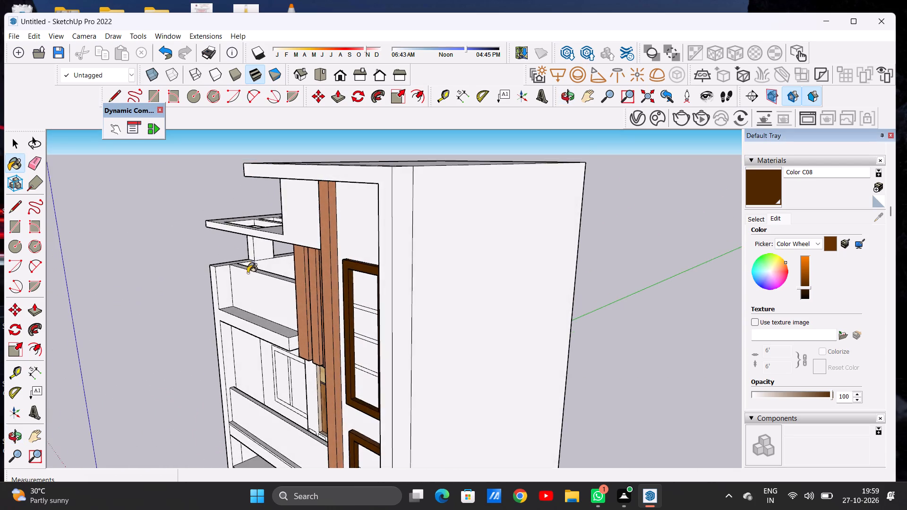
pyautogui.moveTo(263, 275); pyautogui.dragTo(338, 255, button='middle')
pyautogui.scroll(4, 452, 260)
pyautogui.scroll(-1, 452, 260)
pyautogui.scroll(14, 452, 260)
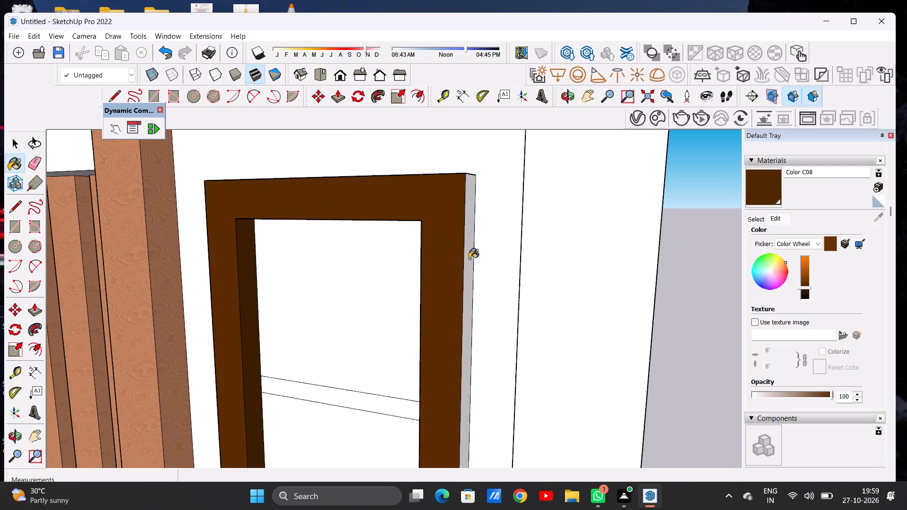
pyautogui.click(468, 259)
# Paint the underside of the upper tall window frame with Color C08.
pyautogui.scroll(-20, 453, 245)
pyautogui.scroll(-1, 453, 245)
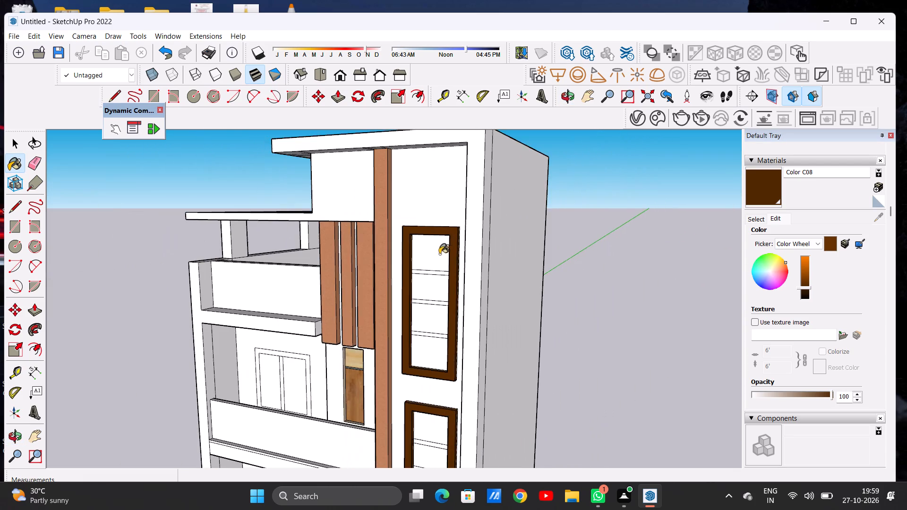
pyautogui.moveTo(400, 283); pyautogui.dragTo(461, 274, button='middle')
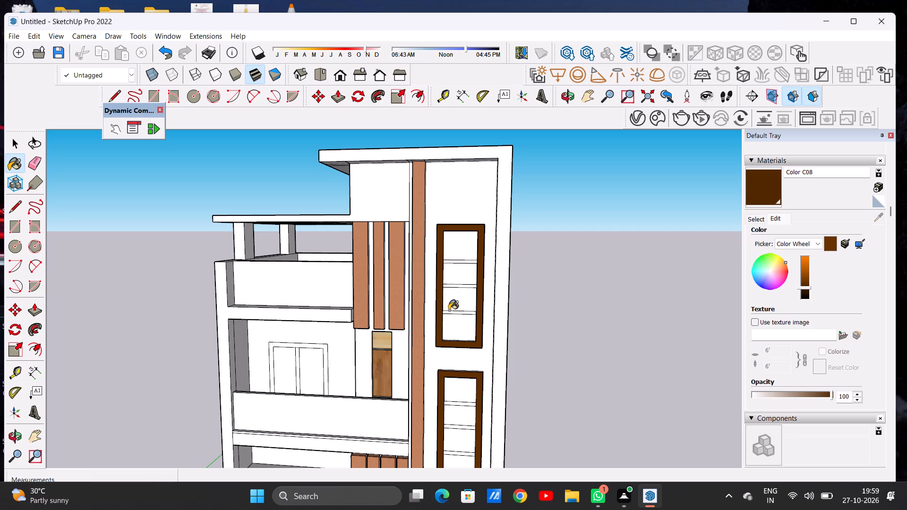
pyautogui.scroll(-13, 443, 307)
pyautogui.scroll(-9, 440, 309)
pyautogui.scroll(1, 443, 332)
pyautogui.scroll(-3, 443, 332)
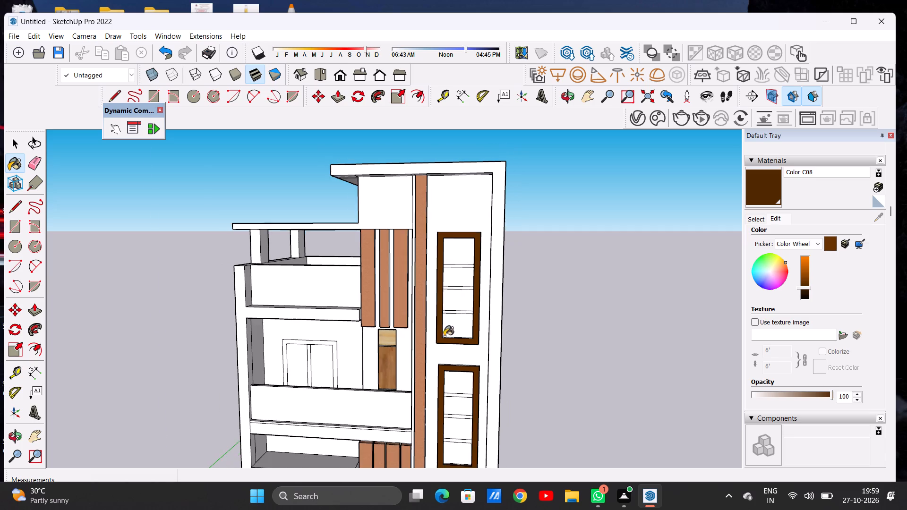
pyautogui.scroll(-2, 444, 336)
pyautogui.scroll(5, 446, 353)
pyautogui.moveTo(445, 366); pyautogui.dragTo(476, 281, button='middle')
pyautogui.scroll(7, 466, 314)
pyautogui.scroll(-1, 466, 314)
pyautogui.scroll(4, 466, 314)
pyautogui.moveTo(470, 310); pyautogui.dragTo(470, 285, button='middle')
pyautogui.scroll(9, 478, 295)
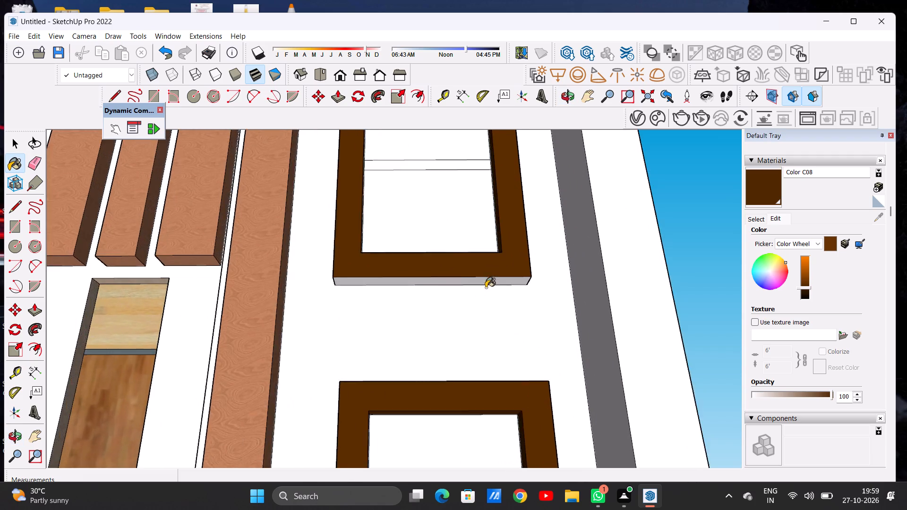
pyautogui.scroll(4, 486, 288)
pyautogui.click(485, 274)
# Inspect the upper tall window frame from several angles for faces still left unpainted.
pyautogui.scroll(-10, 488, 317)
pyautogui.moveTo(393, 294); pyautogui.dragTo(284, 490, button='middle')
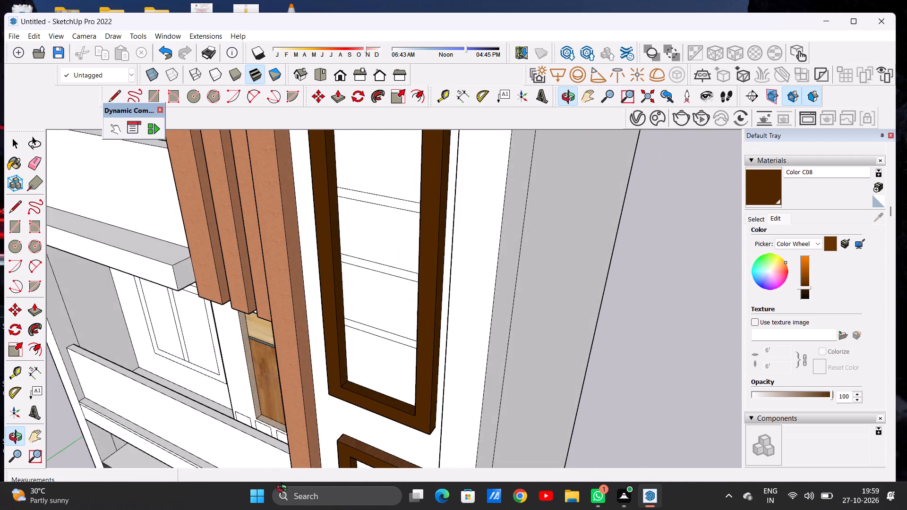
pyautogui.moveTo(284, 490); pyautogui.dragTo(285, 490, button='middle')
pyautogui.scroll(-5, 438, 390)
pyautogui.scroll(2, 433, 221)
pyautogui.moveTo(443, 248); pyautogui.dragTo(518, 275, button='middle')
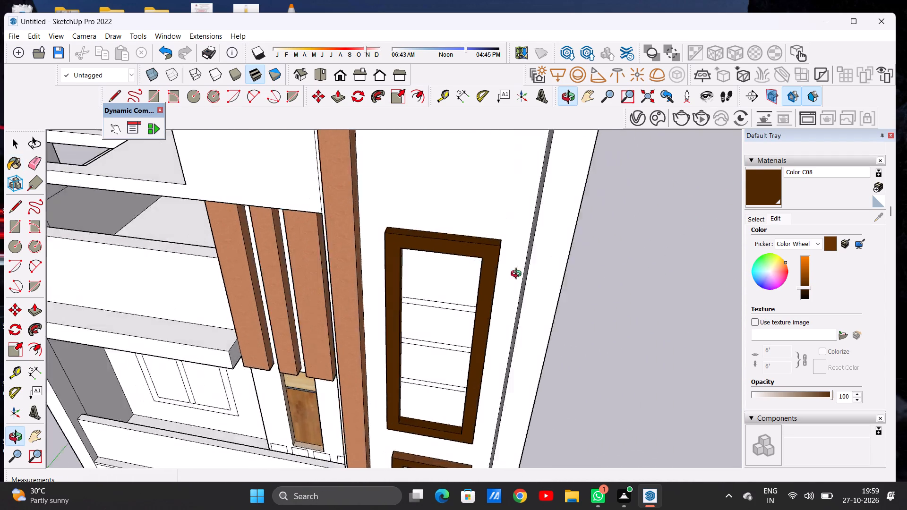
pyautogui.moveTo(518, 275); pyautogui.dragTo(544, 219, button='middle')
pyautogui.scroll(-10, 476, 292)
pyautogui.moveTo(455, 339); pyautogui.dragTo(458, 301, button='middle')
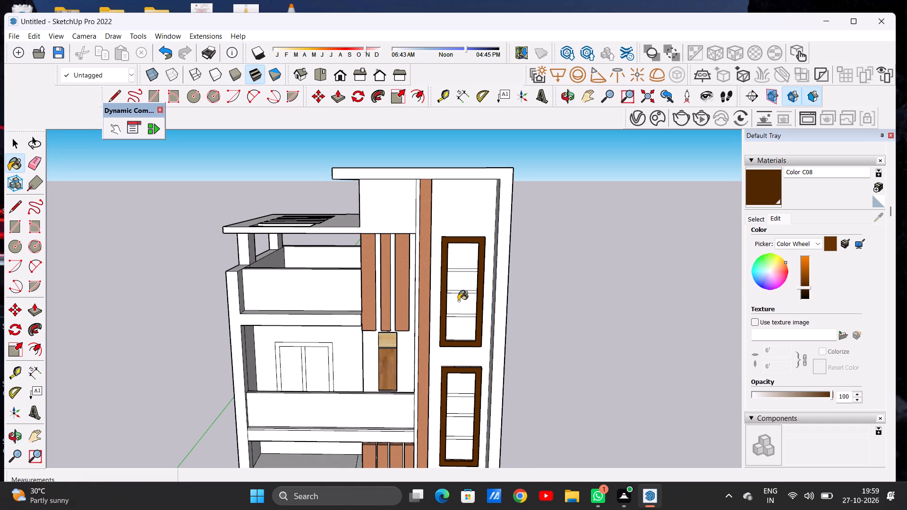
# Paint the lower tall window's top two panels and the narrow band between them with the Sandstone material from the Stone collection.
pyautogui.click(755, 217)
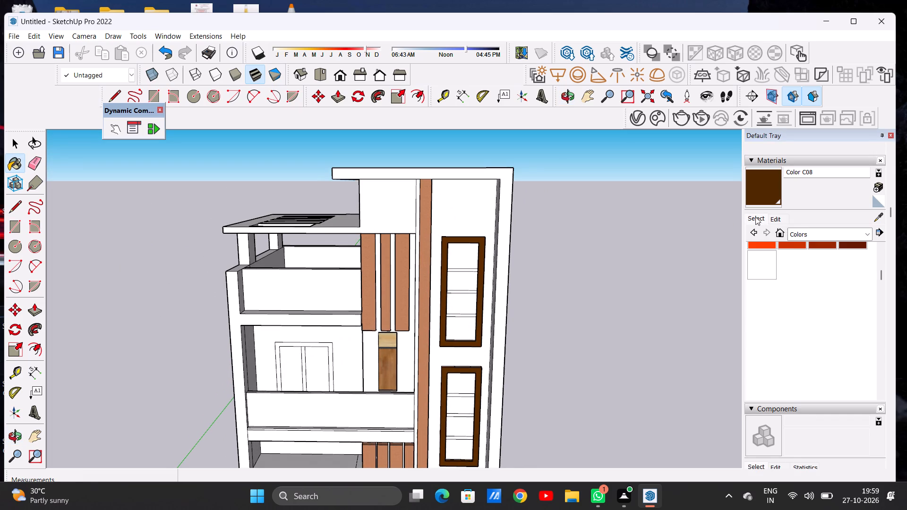
pyautogui.click(795, 231)
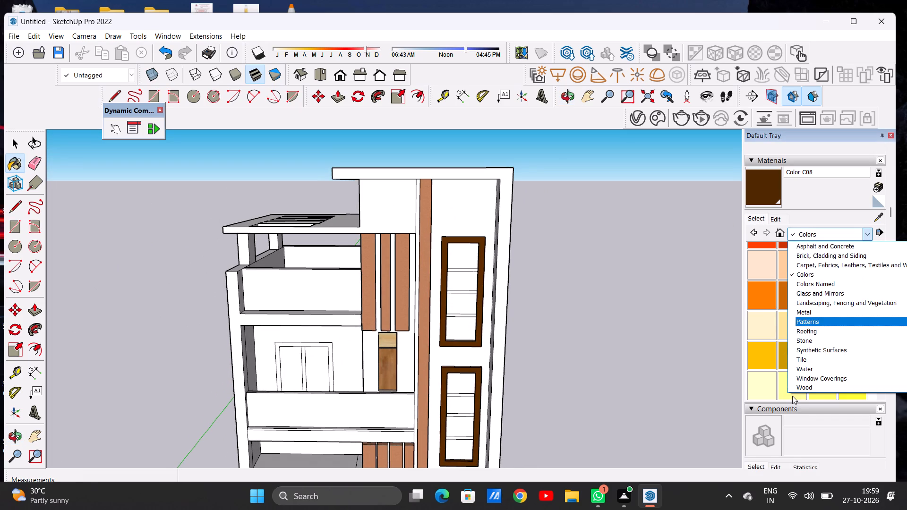
pyautogui.click(804, 385)
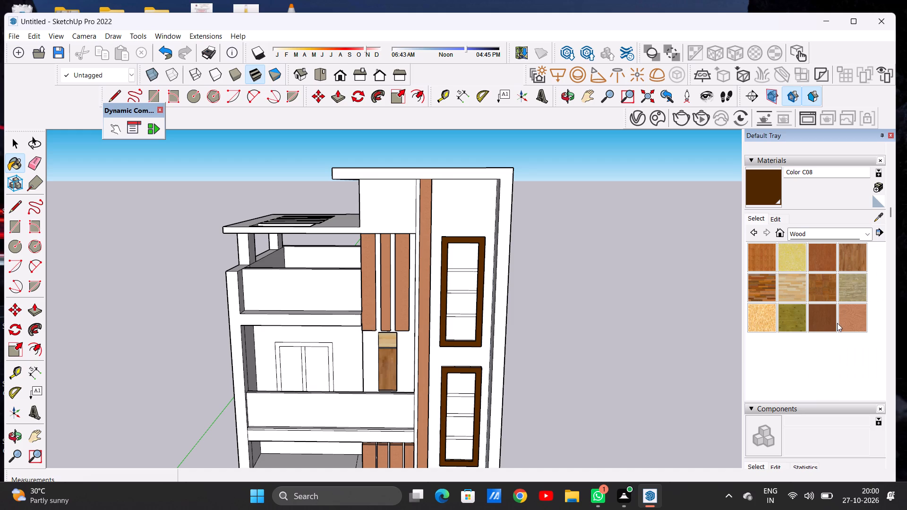
pyautogui.click(802, 227)
pyautogui.click(804, 232)
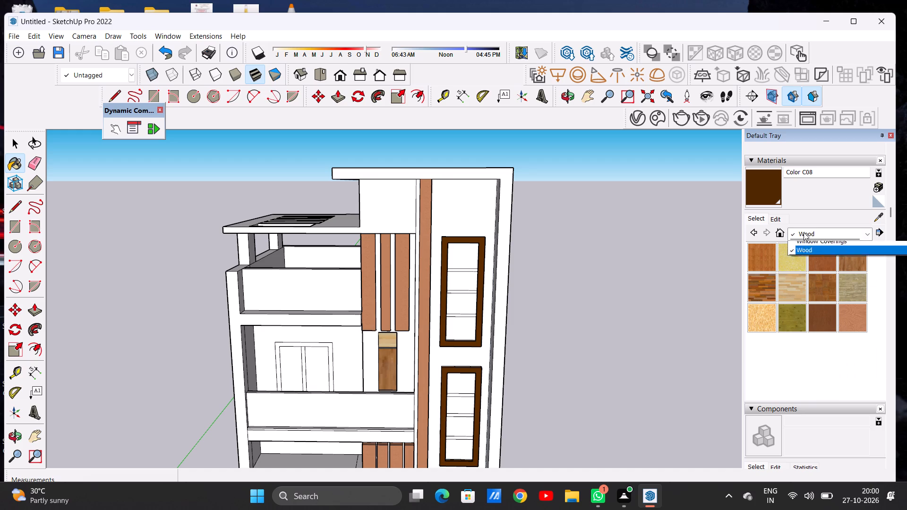
pyautogui.click(804, 342)
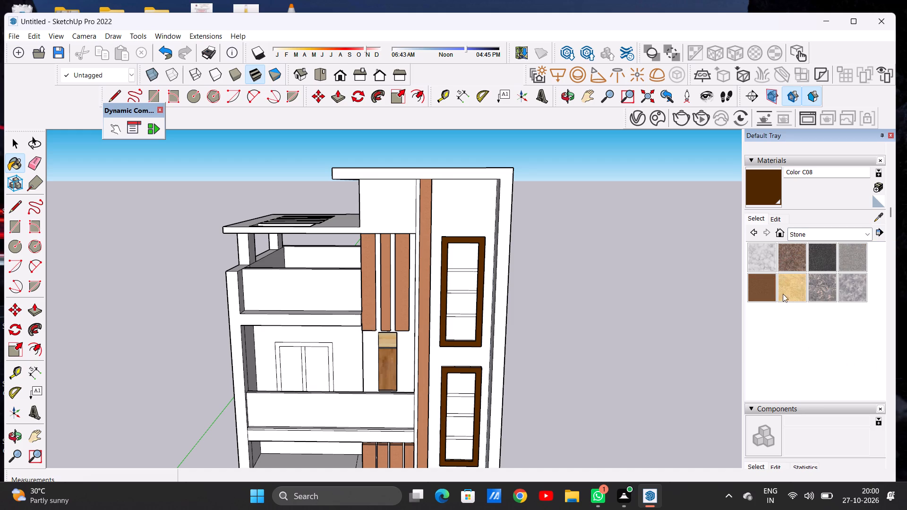
pyautogui.click(768, 283)
pyautogui.scroll(11, 458, 390)
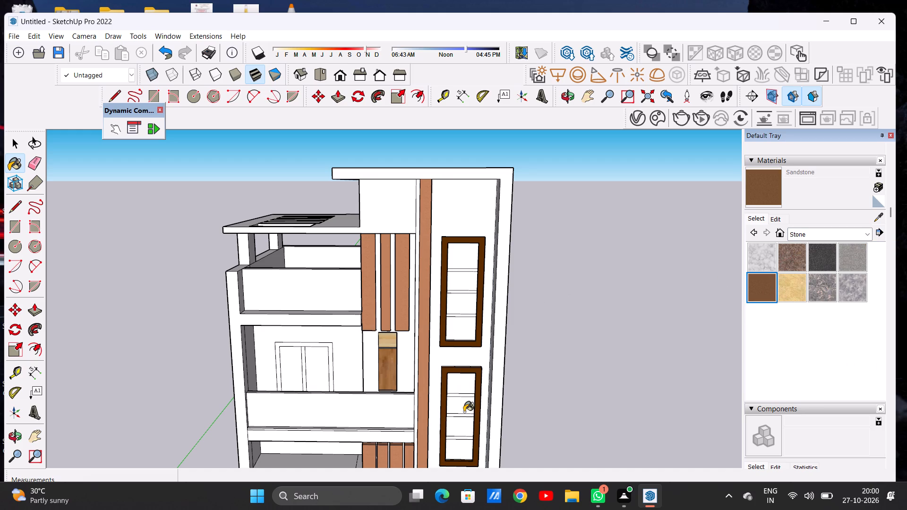
pyautogui.scroll(16, 464, 412)
pyautogui.click(465, 356)
pyautogui.scroll(5, 477, 382)
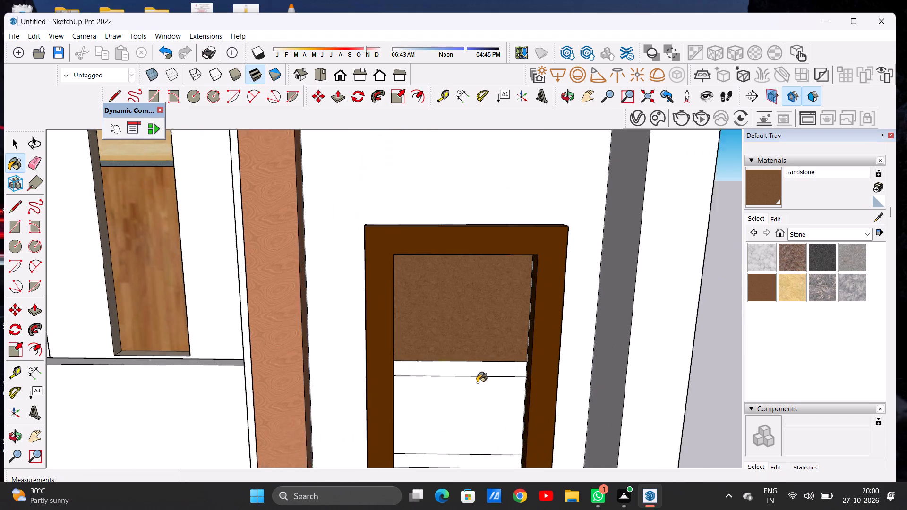
pyautogui.scroll(1, 477, 382)
pyautogui.click(477, 367)
pyautogui.click(477, 386)
# Paint the lower tall window's remaining two panels and narrow bands with Sandstone.
pyautogui.scroll(-8, 496, 323)
pyautogui.scroll(1, 493, 302)
pyautogui.scroll(-10, 493, 302)
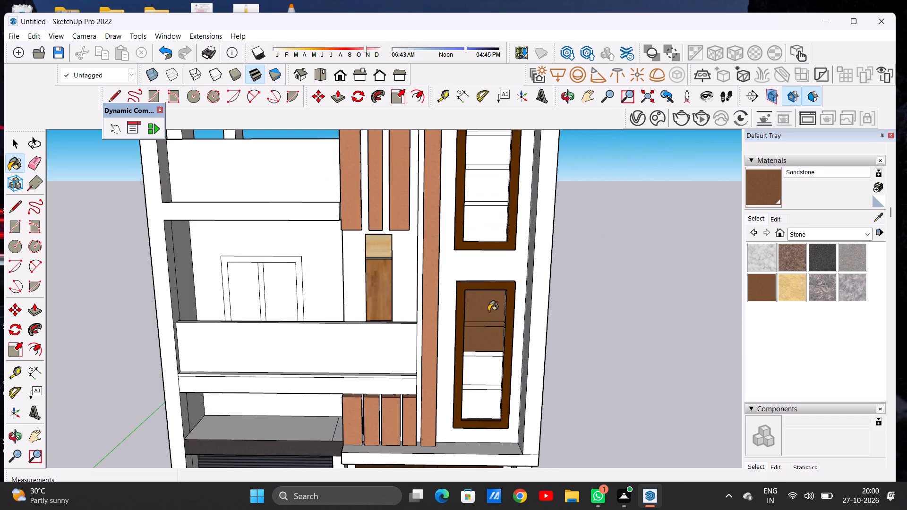
pyautogui.scroll(12, 480, 382)
pyautogui.click(542, 242)
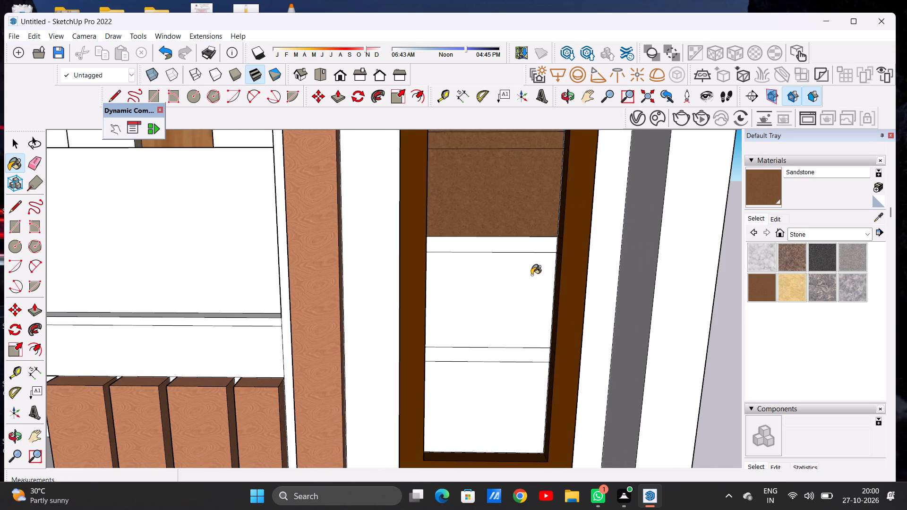
pyautogui.click(528, 280)
pyautogui.click(505, 356)
pyautogui.click(505, 375)
pyautogui.scroll(-3, 499, 402)
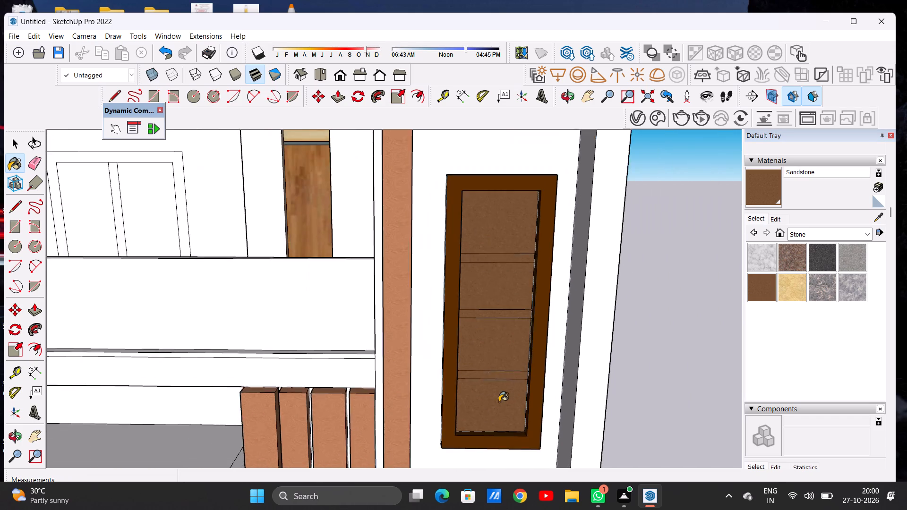
# Paint the upper tall window's bottom two panels and the narrow band between them with Sandstone.
pyautogui.scroll(-14, 499, 402)
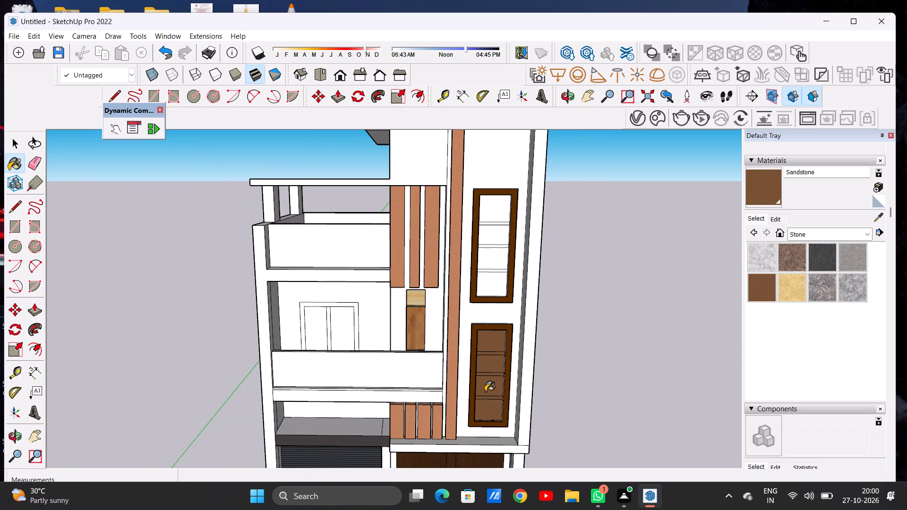
pyautogui.scroll(13, 473, 282)
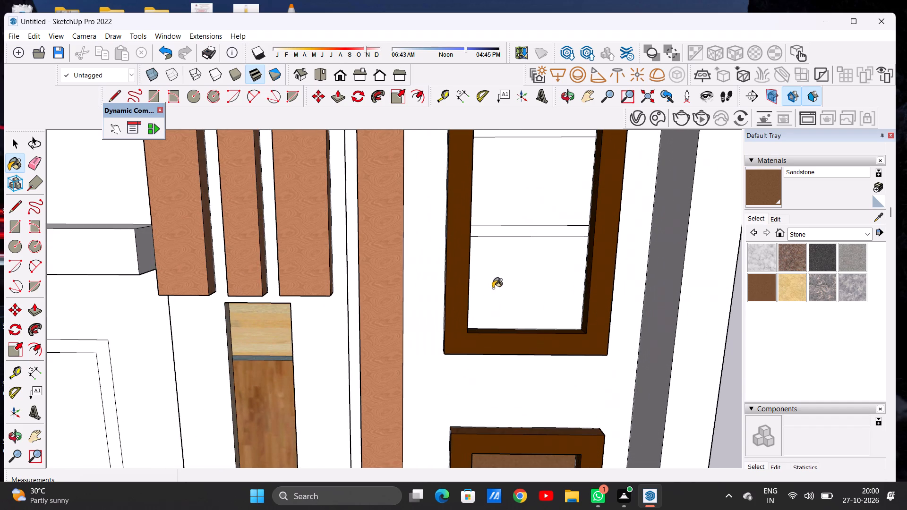
pyautogui.click(511, 290)
pyautogui.click(531, 234)
pyautogui.click(536, 216)
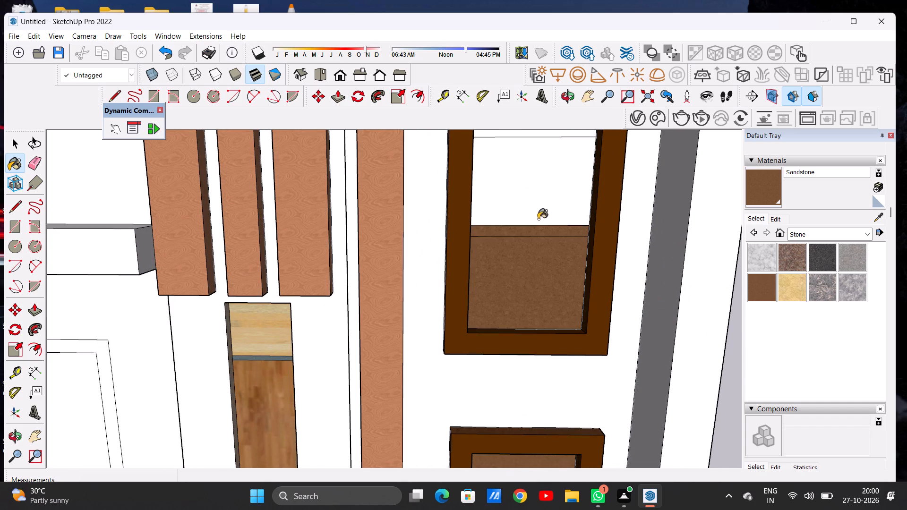
# Paint the upper tall window's remaining two panels and narrow bands with Sandstone.
pyautogui.scroll(-16, 522, 307)
pyautogui.scroll(8, 539, 270)
pyautogui.scroll(-1, 534, 270)
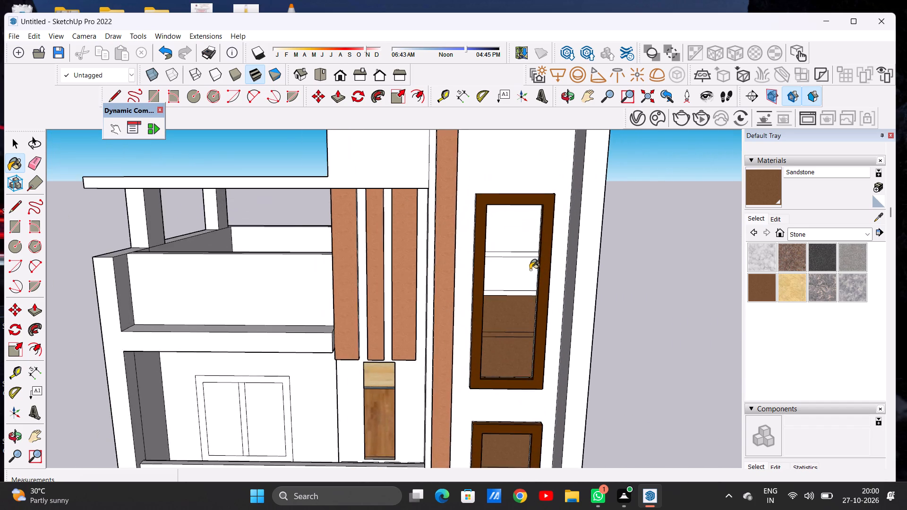
pyautogui.scroll(14, 516, 278)
pyautogui.click(493, 328)
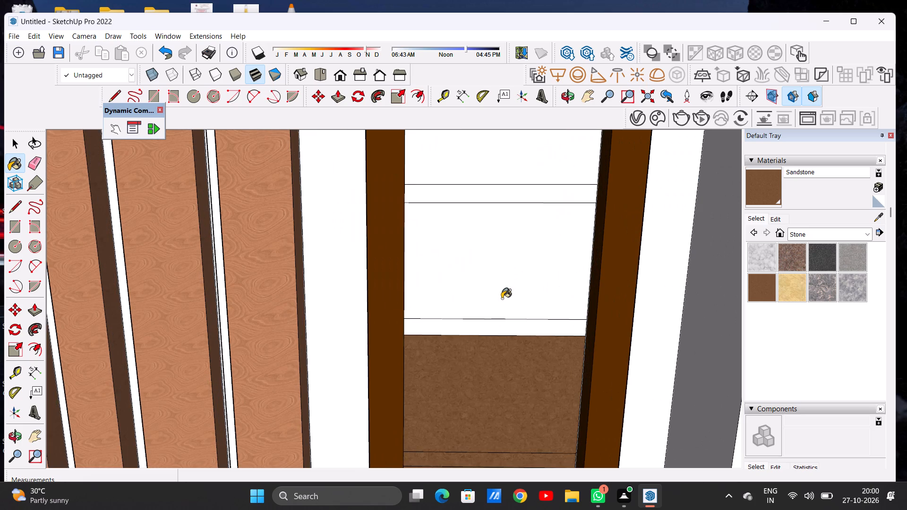
pyautogui.click(502, 298)
pyautogui.scroll(-10, 500, 314)
pyautogui.scroll(13, 514, 256)
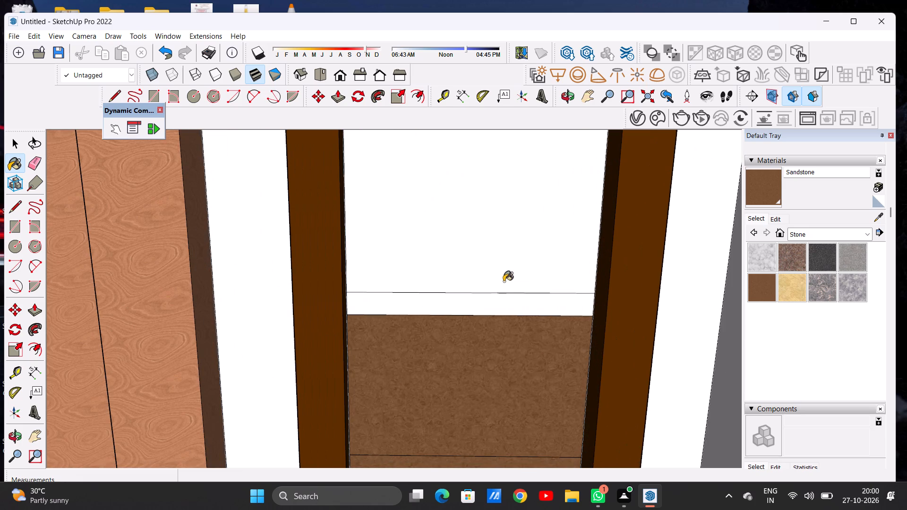
pyautogui.click(496, 309)
pyautogui.click(509, 266)
pyautogui.scroll(-13, 512, 279)
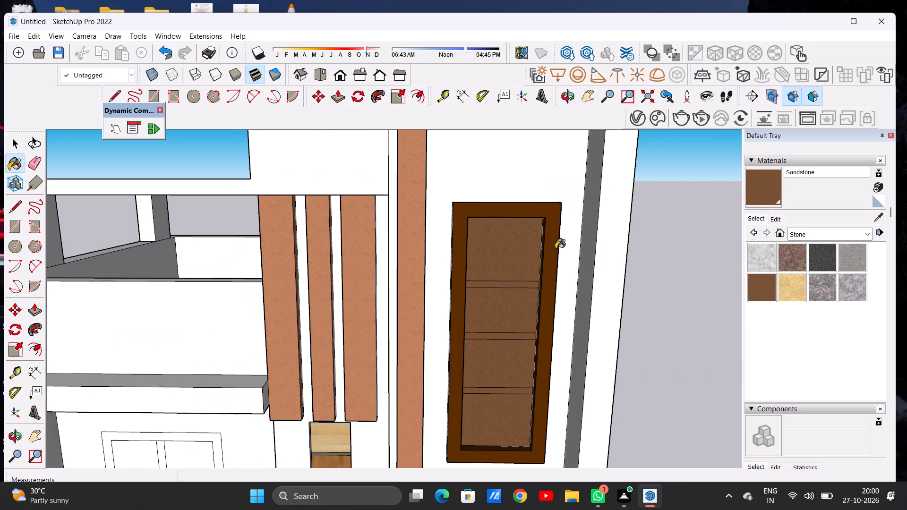
# Paint the unpainted underside at the head of the upper tall window's recess with Sandstone.
pyautogui.scroll(-5, 556, 249)
pyautogui.moveTo(524, 299); pyautogui.dragTo(495, 204, button='middle')
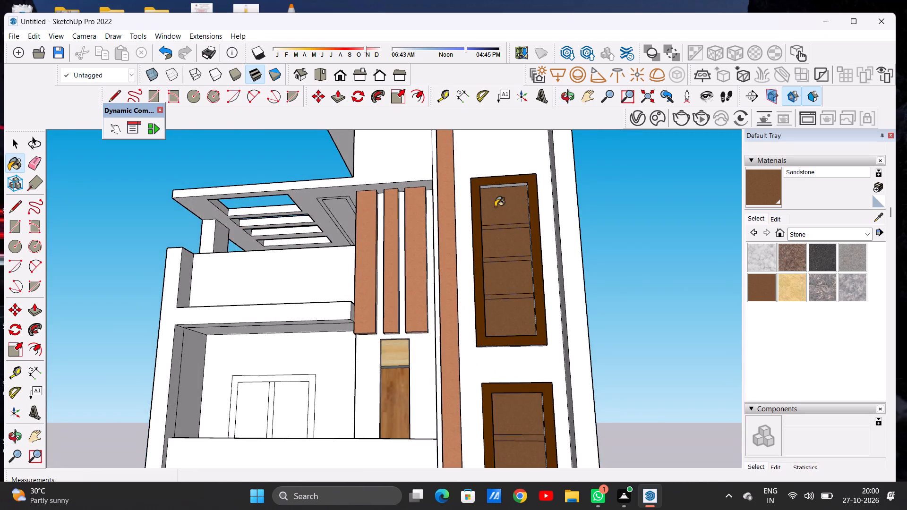
pyautogui.scroll(15, 505, 212)
pyautogui.click(535, 158)
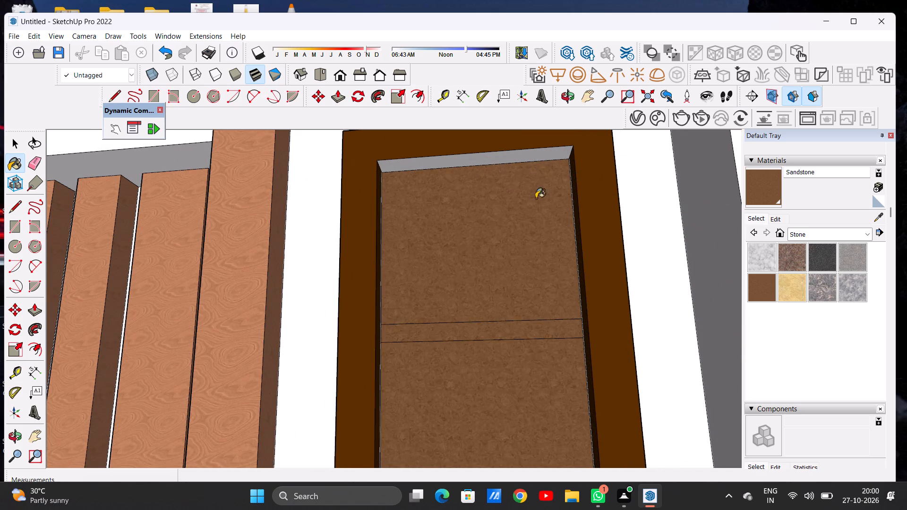
# Inspect both tall windows and the whole front elevation from several angles for faces still left unpainted.
pyautogui.scroll(-6, 533, 204)
pyautogui.moveTo(508, 229); pyautogui.dragTo(540, 253, button='middle')
pyautogui.scroll(-5, 545, 179)
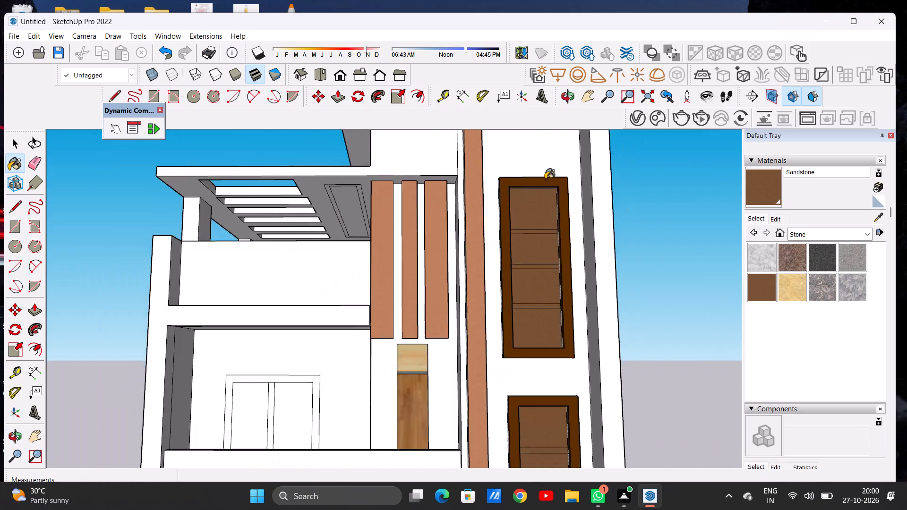
pyautogui.scroll(-7, 545, 179)
pyautogui.moveTo(530, 289); pyautogui.dragTo(551, 459, button='middle')
pyautogui.scroll(11, 539, 342)
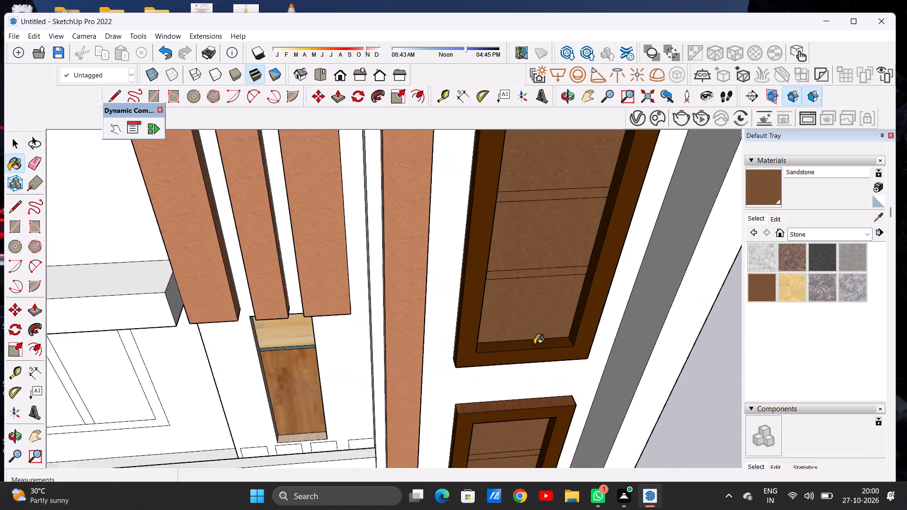
pyautogui.scroll(2, 534, 344)
pyautogui.scroll(-18, 534, 344)
pyautogui.moveTo(514, 370); pyautogui.dragTo(513, 328, button='middle')
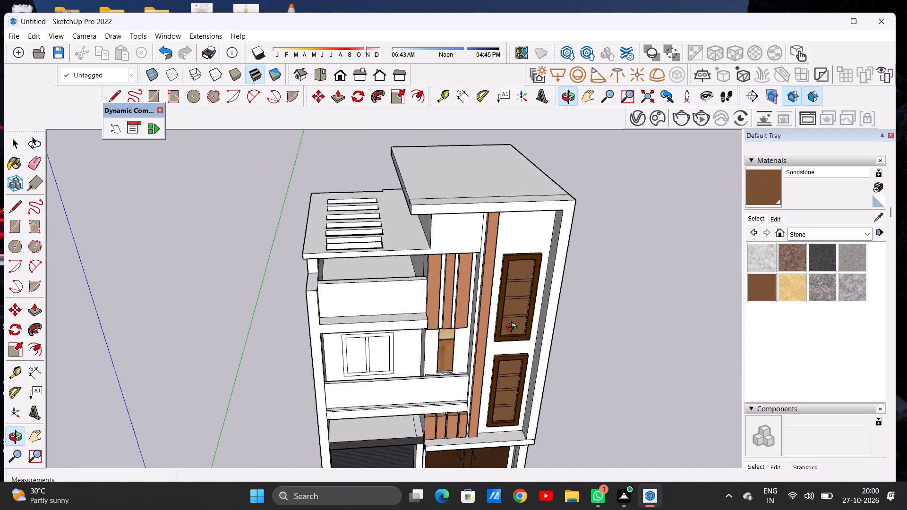
pyautogui.moveTo(513, 328); pyautogui.dragTo(497, 248, button='middle')
pyautogui.scroll(-5, 497, 264)
pyautogui.scroll(3, 507, 324)
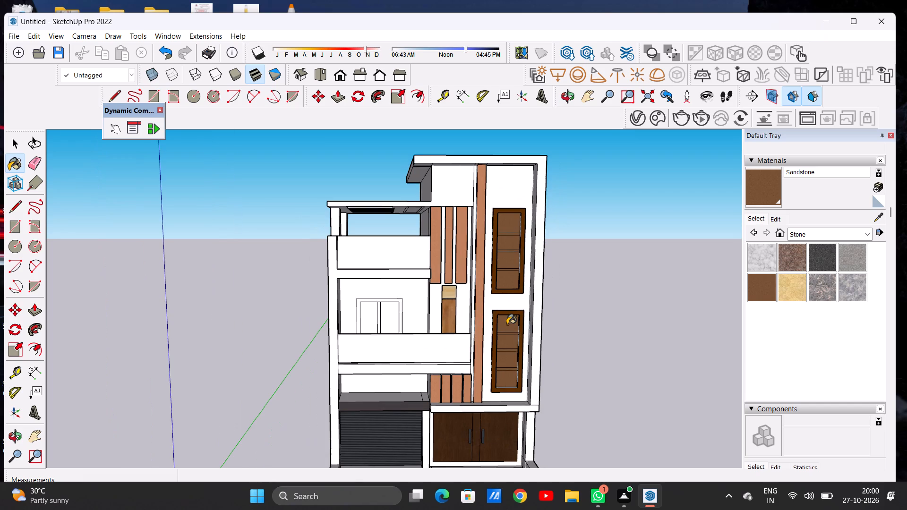
pyautogui.press('space')
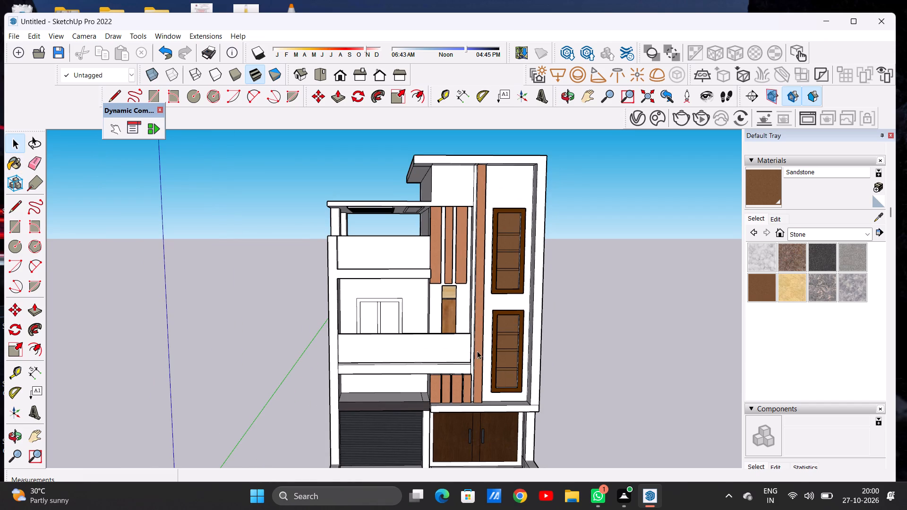
pyautogui.scroll(-5, 479, 339)
pyautogui.scroll(6, 476, 310)
pyautogui.moveTo(465, 306); pyautogui.dragTo(548, 323, button='middle')
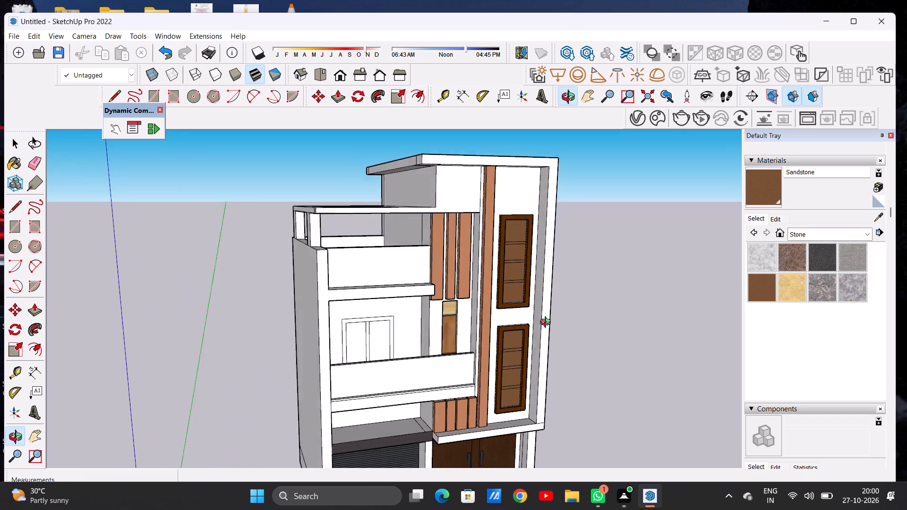
pyautogui.moveTo(548, 323); pyautogui.dragTo(468, 285, button='middle')
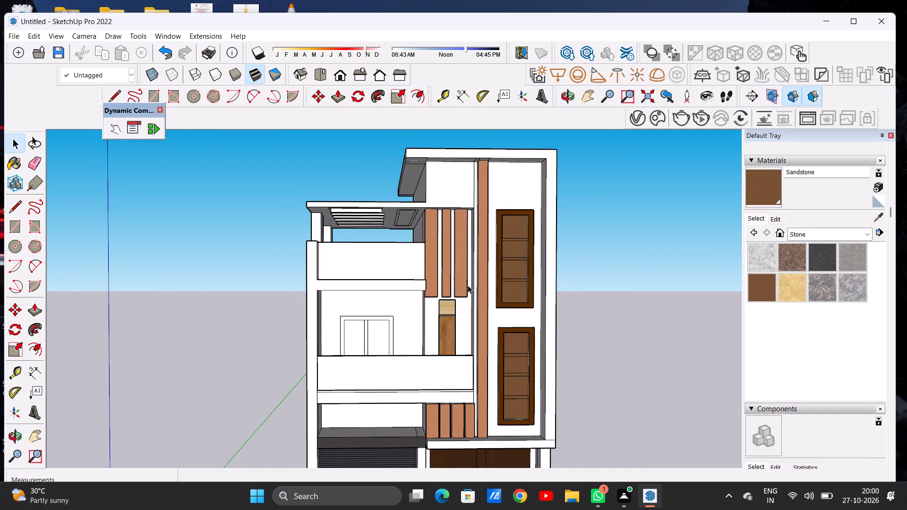
pyautogui.scroll(-5, 486, 274)
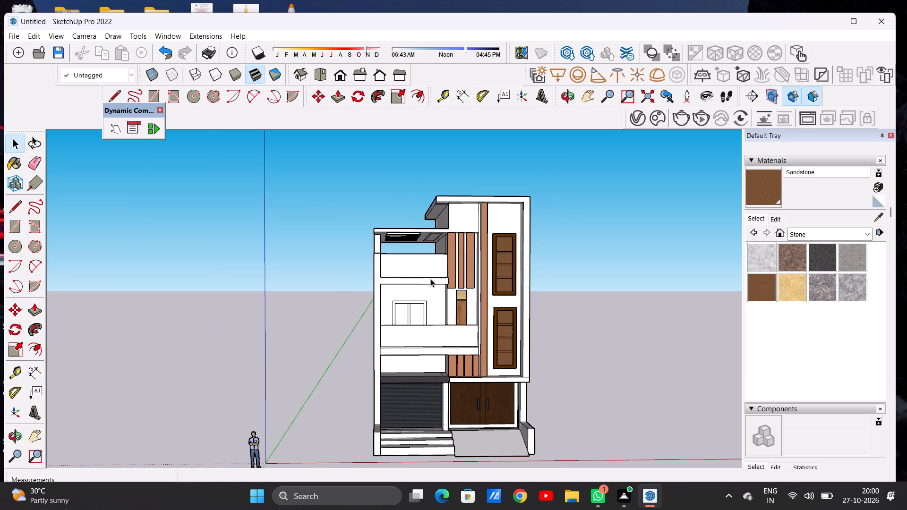
pyautogui.scroll(7, 422, 313)
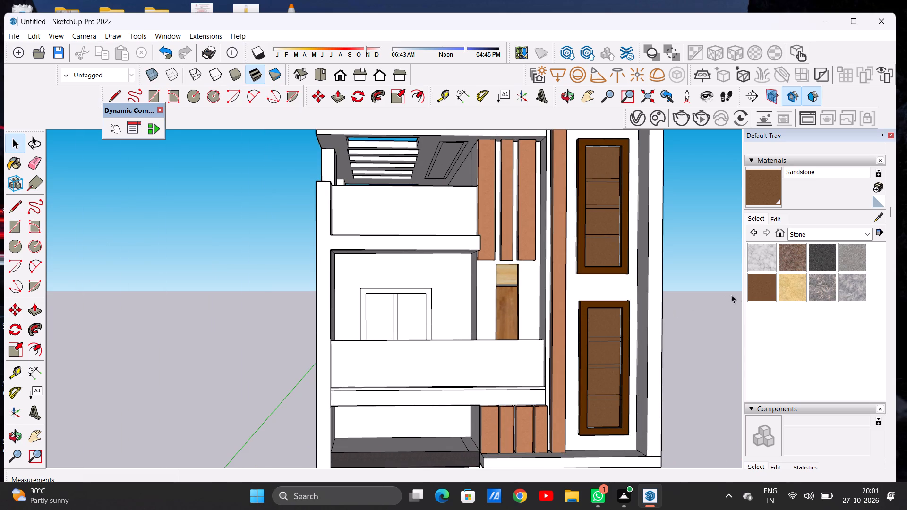
# Paint the middle-floor balcony window's centre mullion and outer frame with Formica Laminate Dark from the Synthetic Surfaces collection.
pyautogui.click(817, 238)
pyautogui.click(817, 348)
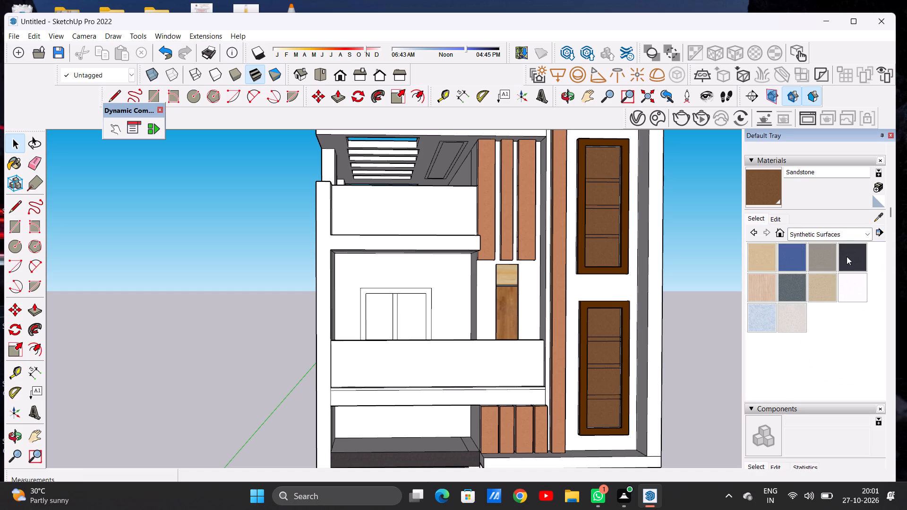
pyautogui.click(848, 260)
pyautogui.scroll(12, 429, 346)
pyautogui.click(358, 304)
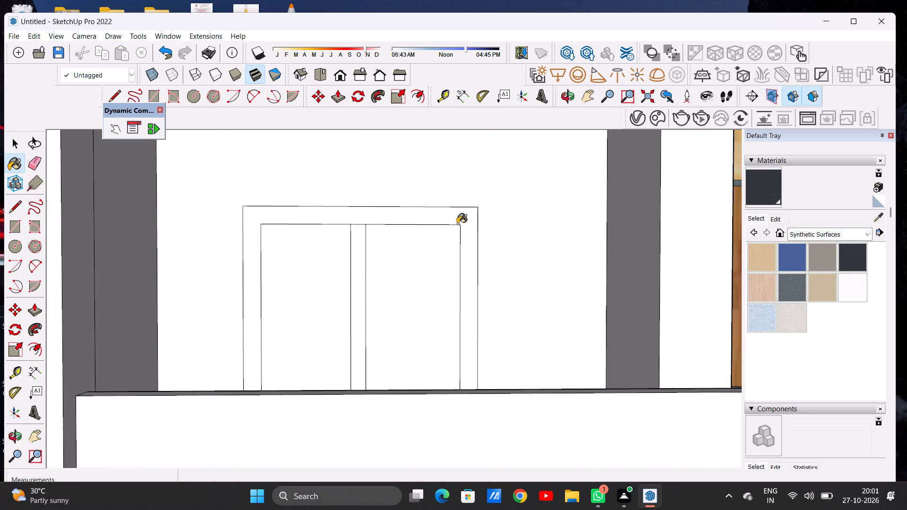
pyautogui.click(459, 222)
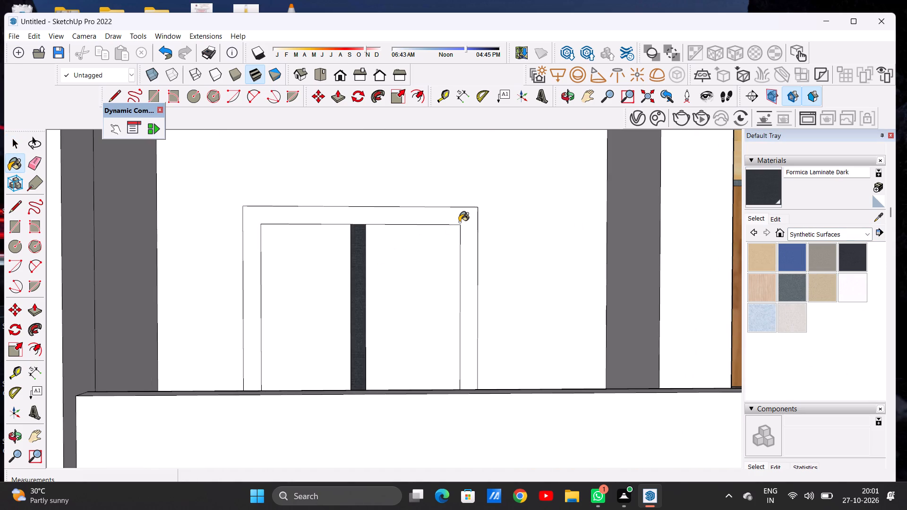
pyautogui.press('space')
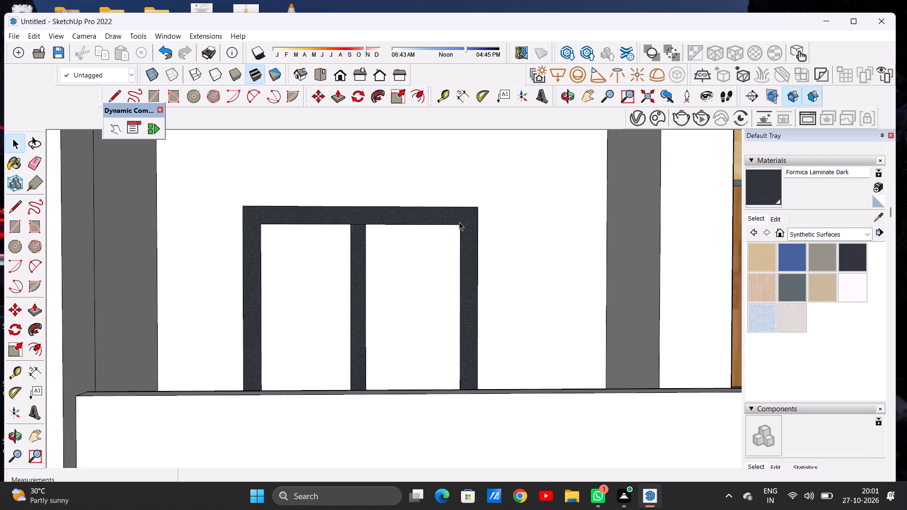
# Paint both panes of the middle-floor balcony window with Translucent Glass Gray from the Glass and Mirrors collection.
pyautogui.scroll(-4, 467, 294)
pyautogui.click(811, 231)
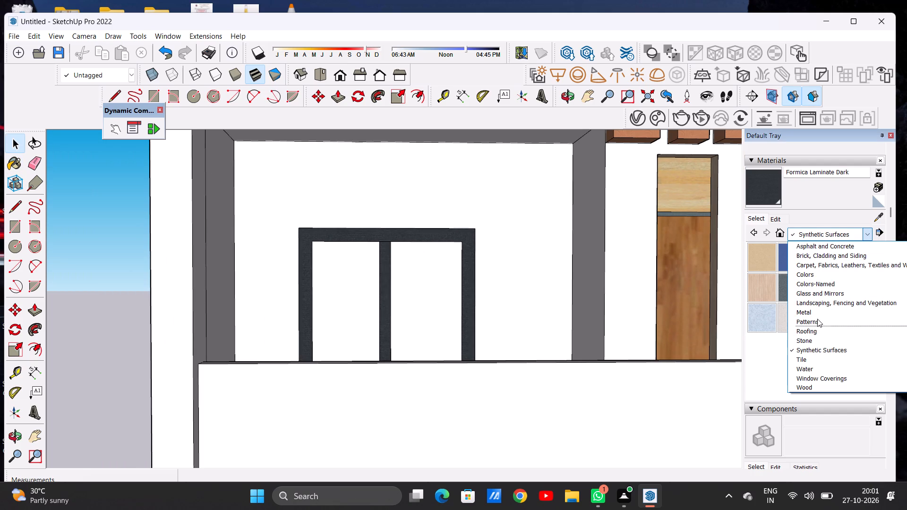
pyautogui.click(821, 296)
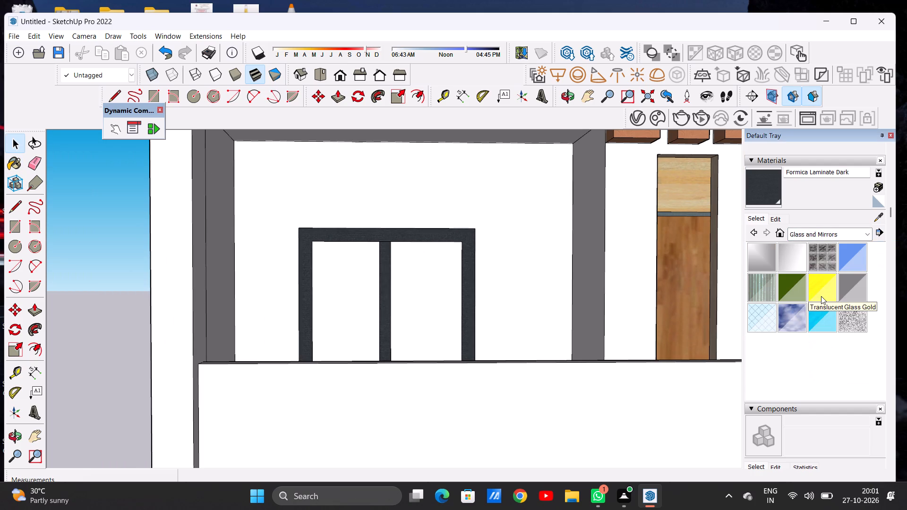
pyautogui.click(854, 287)
pyautogui.click(353, 291)
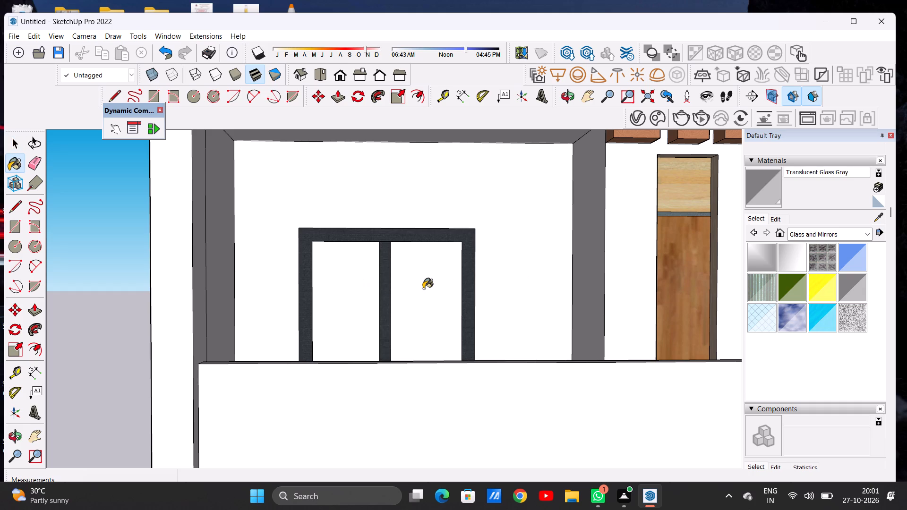
pyautogui.click(423, 289)
pyautogui.moveTo(403, 295); pyautogui.dragTo(379, 366, button='middle')
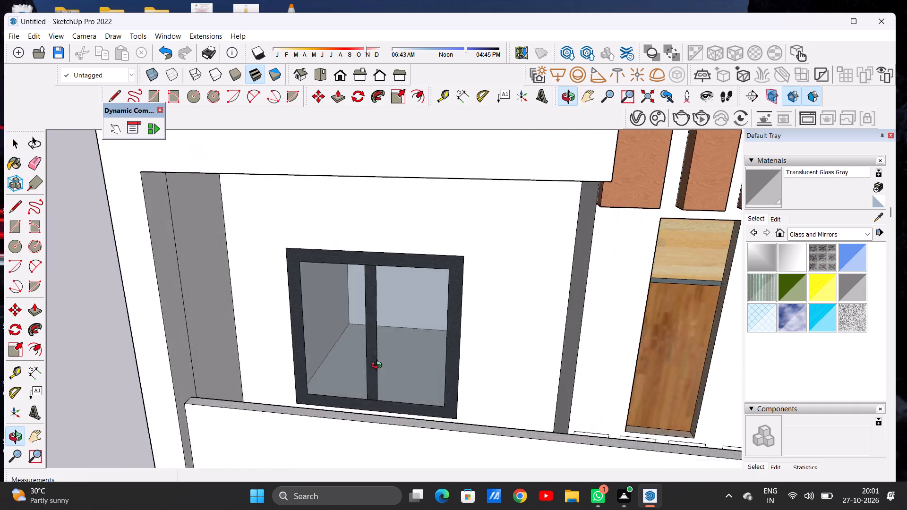
pyautogui.moveTo(379, 366); pyautogui.dragTo(405, 319, button='middle')
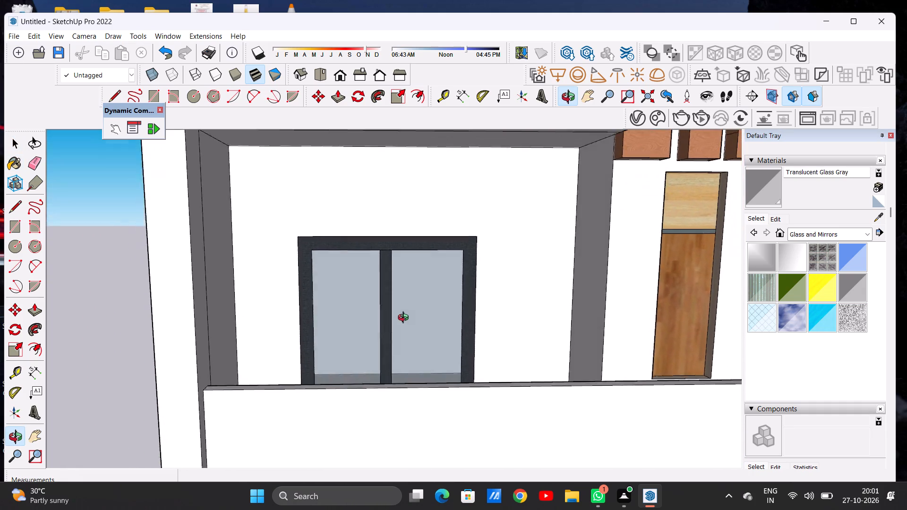
pyautogui.moveTo(405, 319); pyautogui.dragTo(407, 312, button='middle')
pyautogui.scroll(-11, 402, 314)
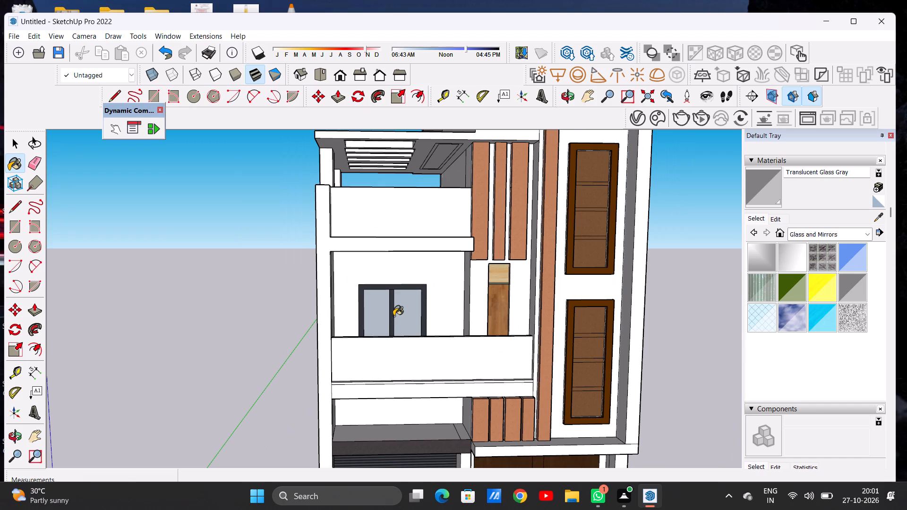
pyautogui.press('space')
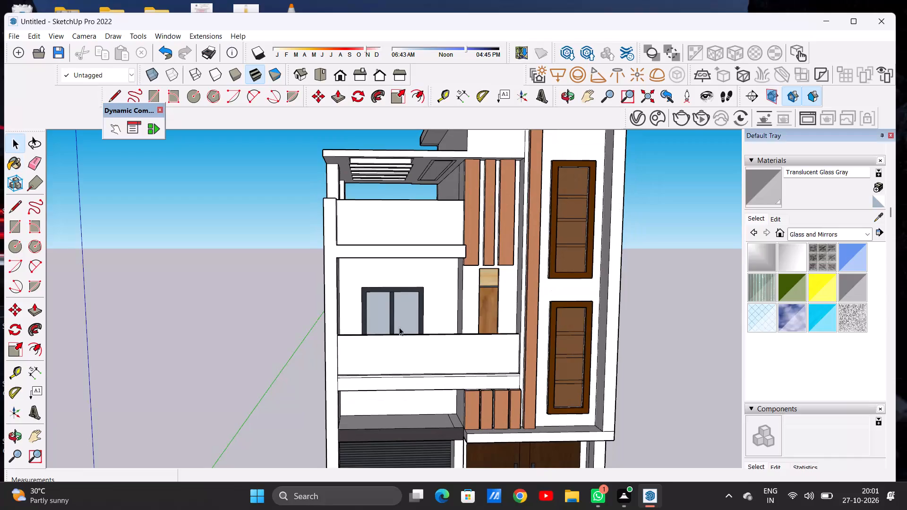
# Paint the front face of the middle-floor balcony railing with Translucent Glass Safety.
pyautogui.scroll(4, 446, 354)
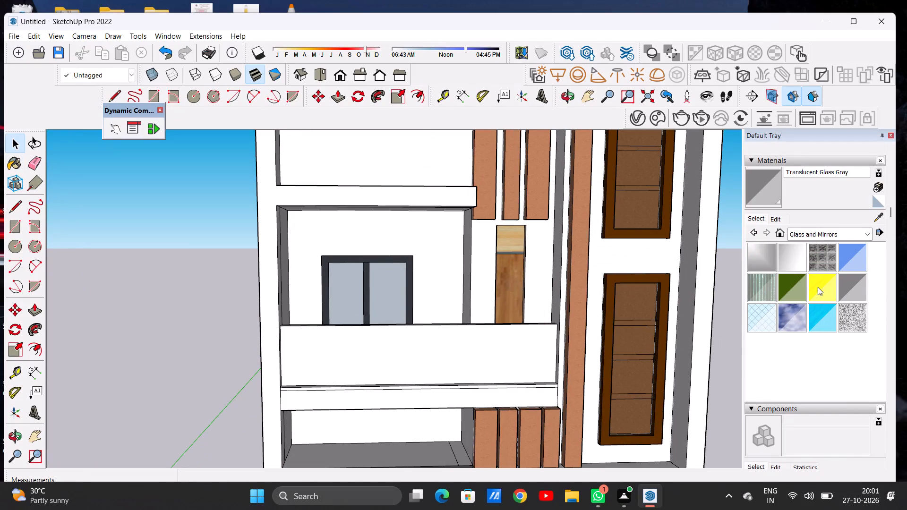
pyautogui.click(755, 313)
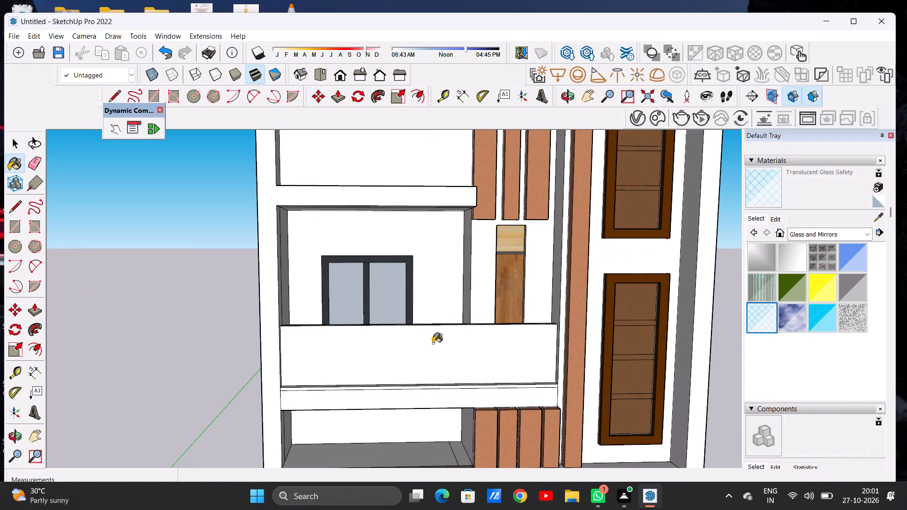
pyautogui.click(430, 355)
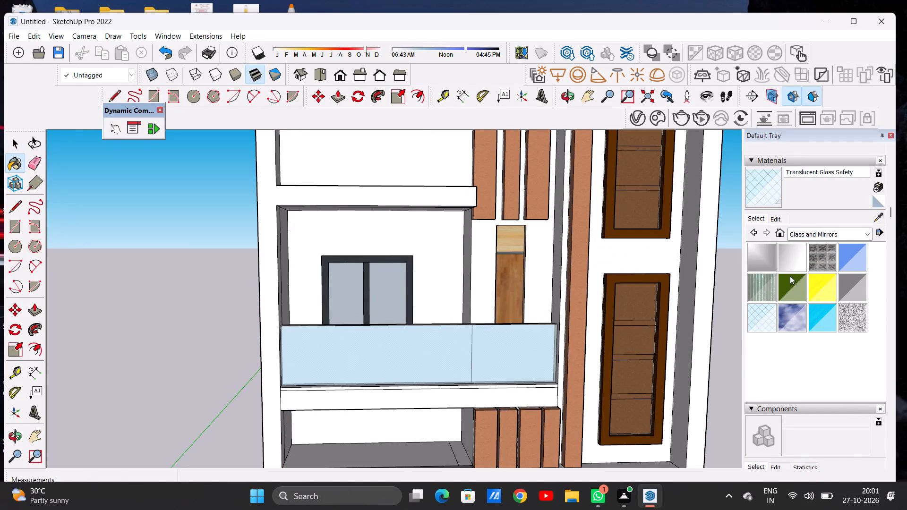
# Raise the Translucent Glass Safety material's colour brightness to maximum and lower its opacity to 19.
pyautogui.click(777, 217)
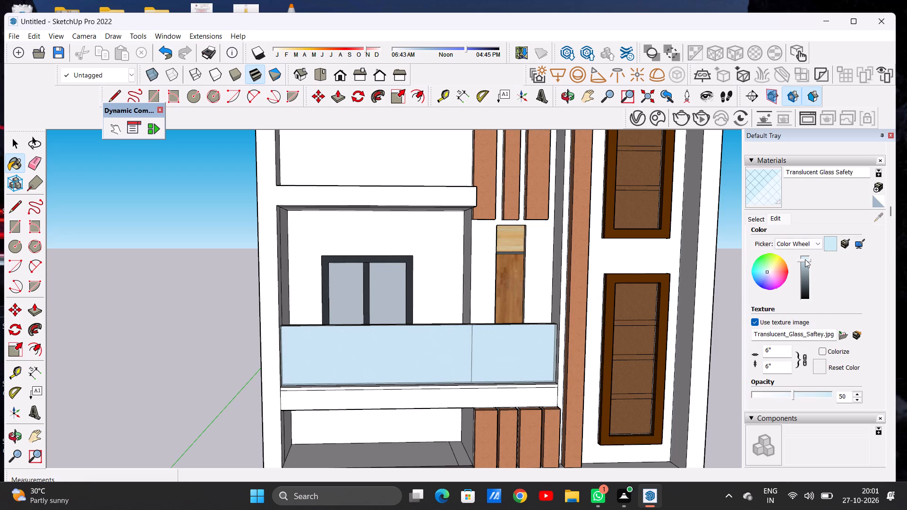
pyautogui.click(803, 257)
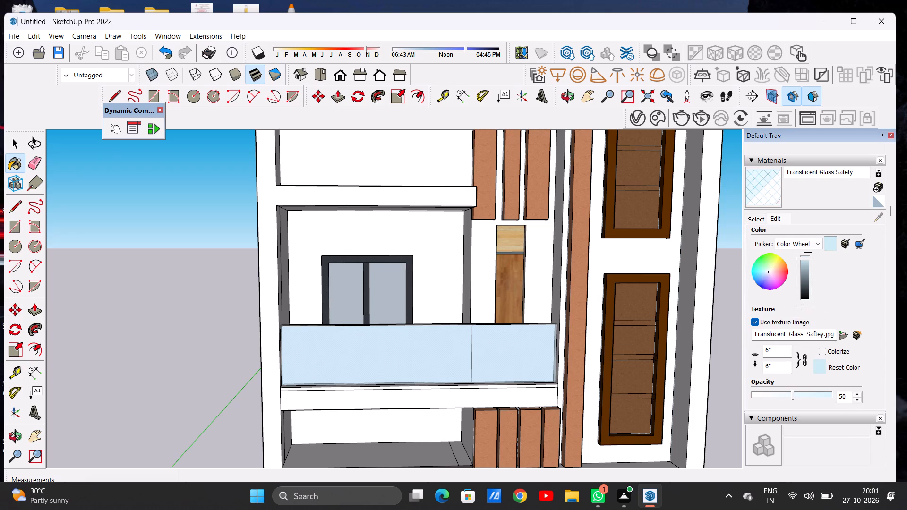
pyautogui.click(768, 397)
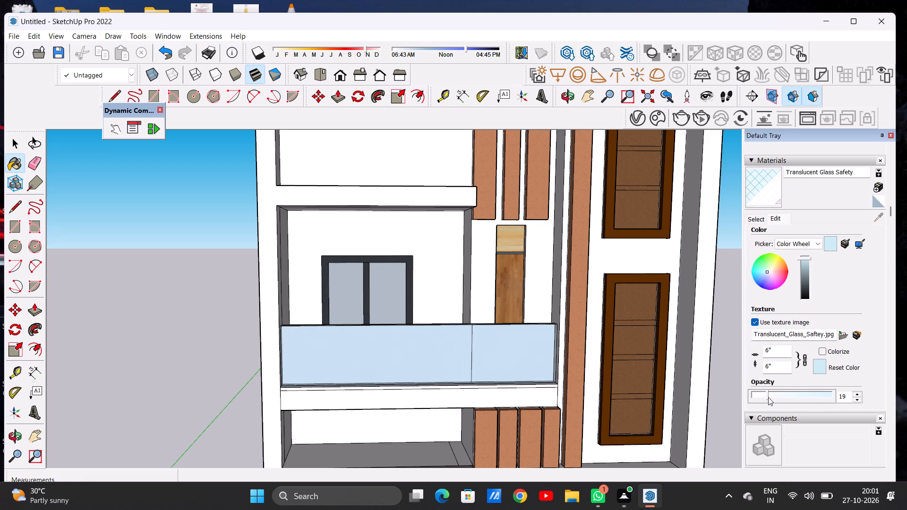
# Paint the inner face of the middle-floor railing's long section, in front of the balcony window, with Translucent Glass Safety.
pyautogui.moveTo(421, 320); pyautogui.dragTo(299, 379, button='middle')
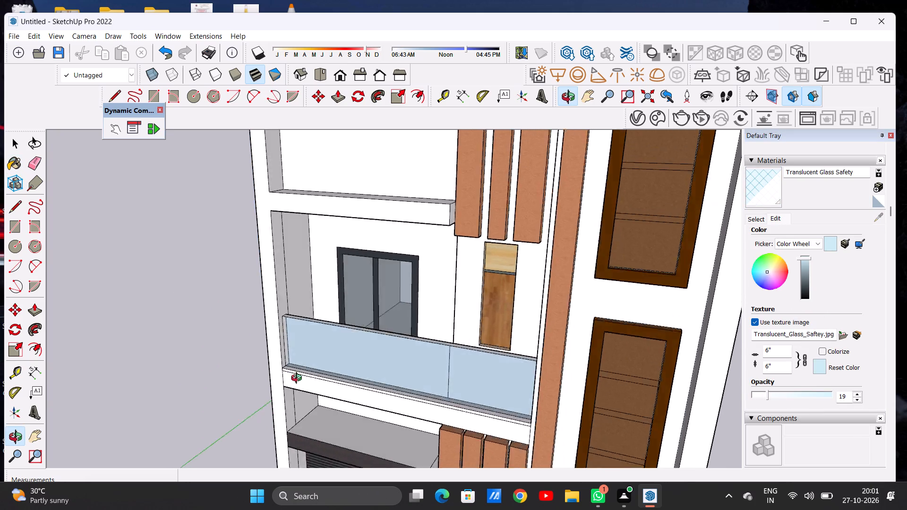
pyautogui.moveTo(299, 379); pyautogui.dragTo(259, 410, button='middle')
pyautogui.scroll(11, 353, 329)
pyautogui.moveTo(445, 328); pyautogui.dragTo(329, 313, button='middle')
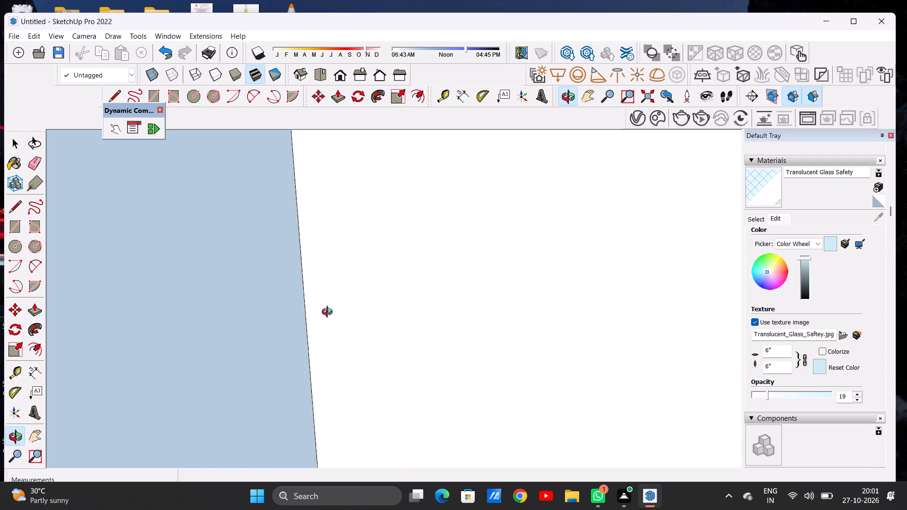
pyautogui.moveTo(329, 313); pyautogui.dragTo(358, 317, button='middle')
pyautogui.scroll(6, 324, 322)
pyautogui.middleClick(317, 325)
pyautogui.scroll(1, 317, 325)
pyautogui.click(104, 352)
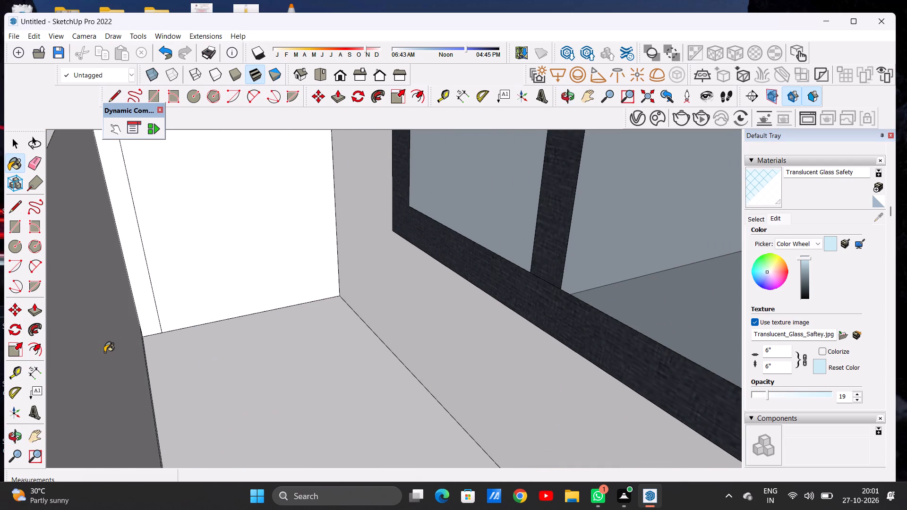
pyautogui.moveTo(153, 355); pyautogui.dragTo(343, 319, button='middle')
pyautogui.scroll(-18, 325, 336)
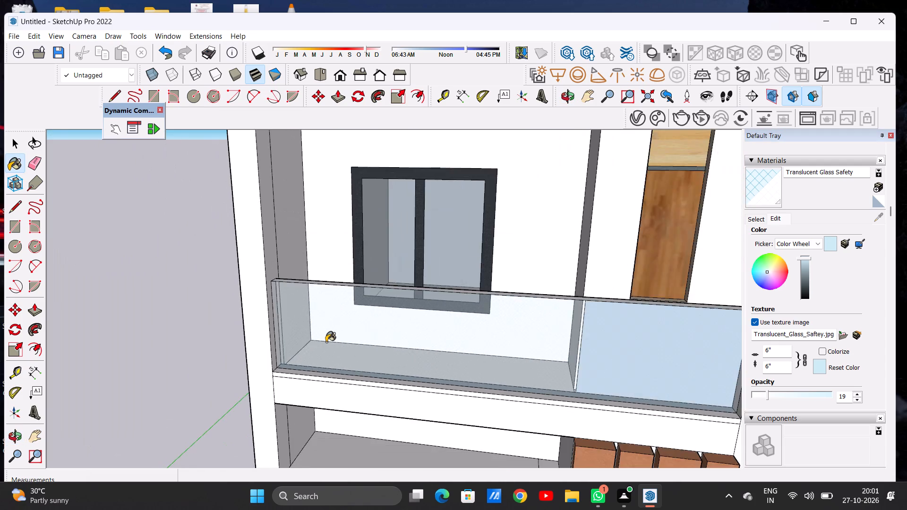
pyautogui.scroll(-11, 326, 342)
# Paint the inner face of the middle-floor railing's shorter section, beside the tall slat column, with Translucent Glass Safety.
pyautogui.moveTo(341, 358); pyautogui.dragTo(387, 308, button='middle')
pyautogui.scroll(4, 443, 331)
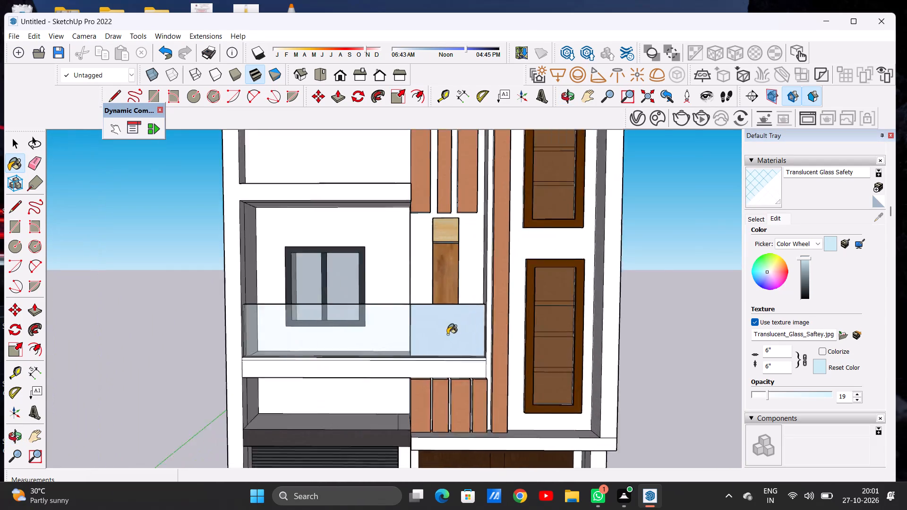
pyautogui.scroll(3, 447, 334)
pyautogui.moveTo(373, 309); pyautogui.dragTo(568, 397, button='middle')
pyautogui.scroll(8, 431, 323)
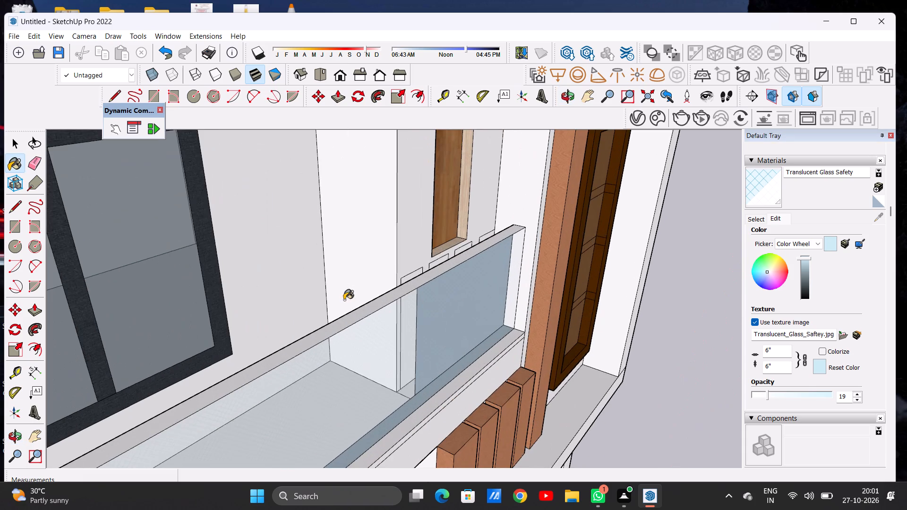
pyautogui.moveTo(342, 299); pyautogui.dragTo(417, 314, button='middle')
pyautogui.scroll(4, 440, 321)
pyautogui.scroll(-1, 440, 321)
pyautogui.moveTo(441, 324); pyautogui.dragTo(465, 311, button='middle')
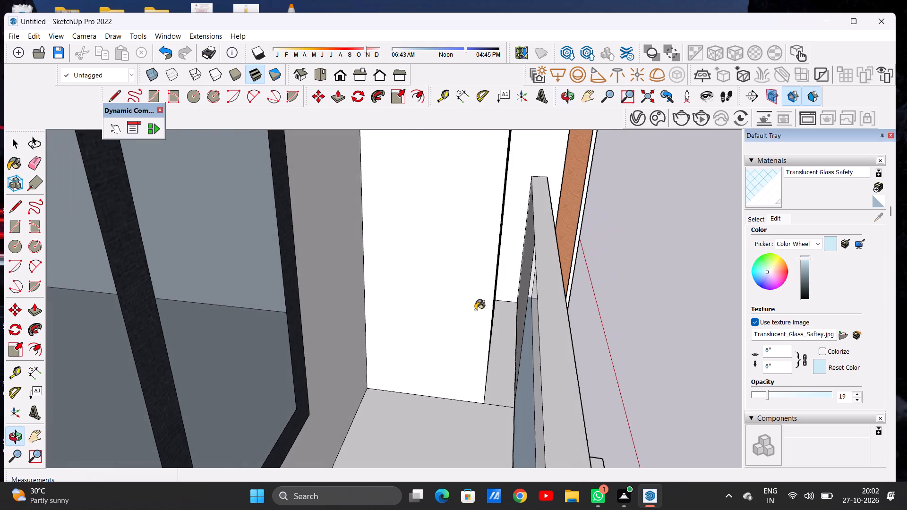
pyautogui.scroll(1, 527, 282)
pyautogui.scroll(-1, 527, 282)
pyautogui.scroll(4, 527, 282)
pyautogui.click(526, 271)
pyautogui.moveTo(513, 305); pyautogui.dragTo(293, 279, button='middle')
pyautogui.scroll(-10, 353, 300)
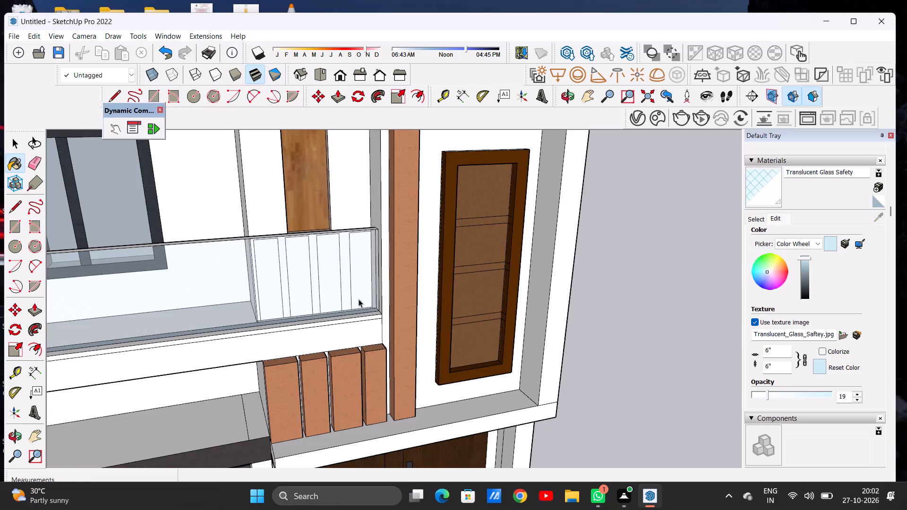
pyautogui.press('space')
pyautogui.scroll(-8, 372, 315)
pyautogui.moveTo(344, 310); pyautogui.dragTo(289, 280, button='middle')
pyautogui.scroll(7, 324, 283)
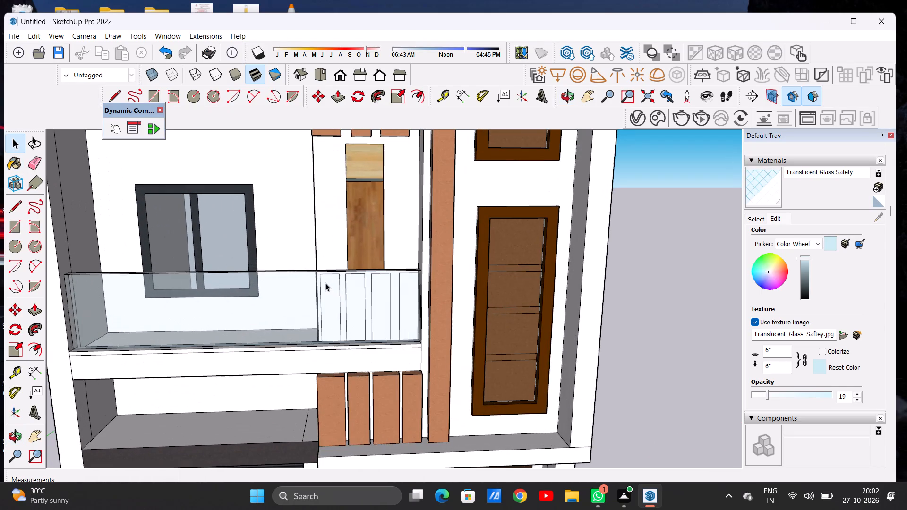
# Paint the four vertical wall strips behind the middle-floor glass railing with Wood Floor Parquet from the Wood collection.
pyautogui.click(764, 221)
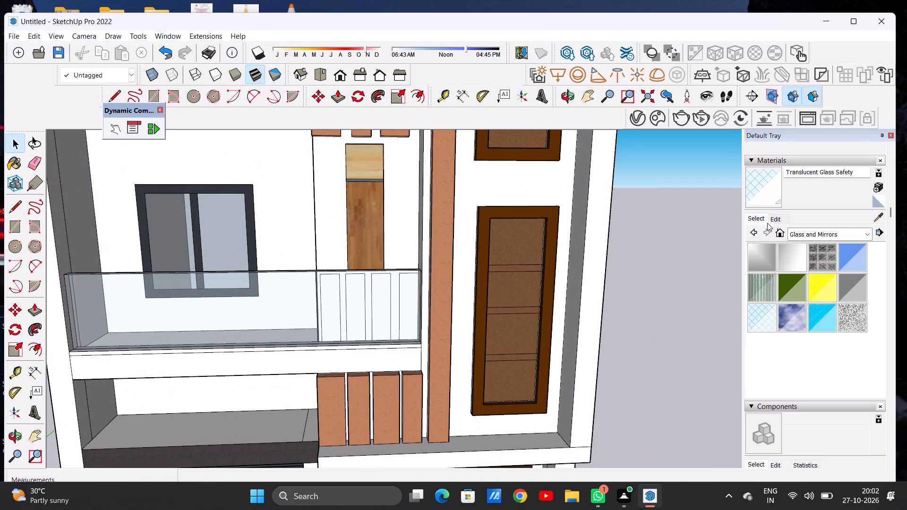
pyautogui.click(796, 236)
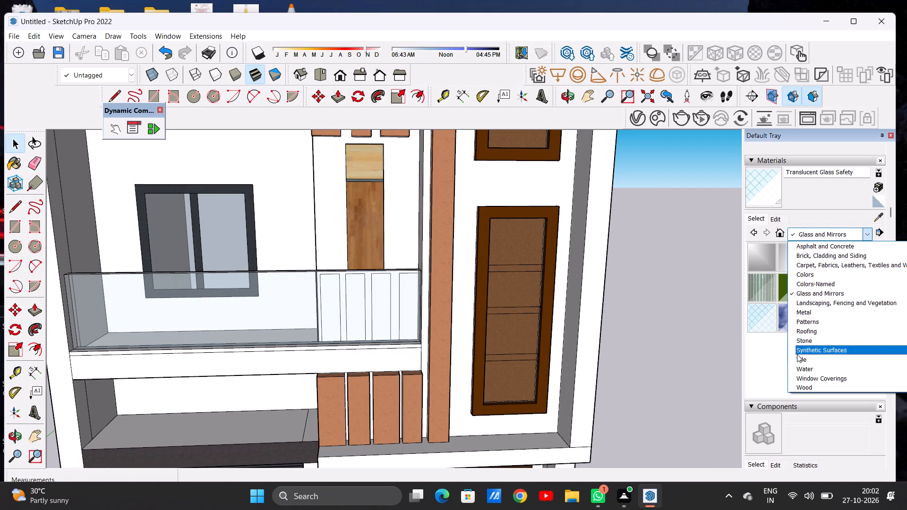
pyautogui.click(800, 383)
pyautogui.click(847, 317)
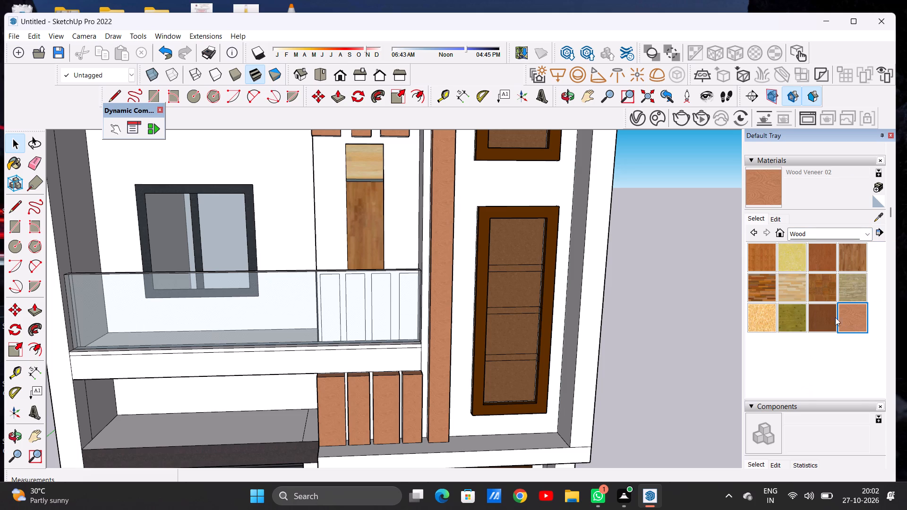
pyautogui.scroll(-3, 453, 329)
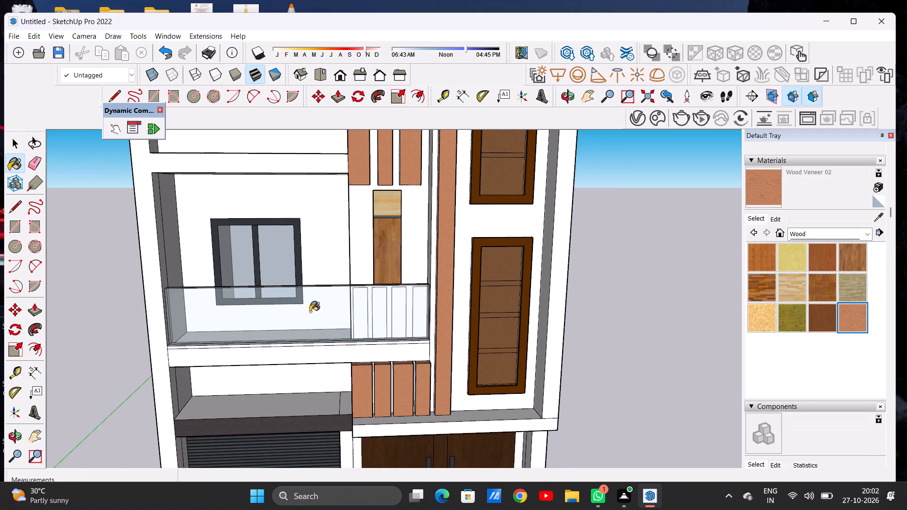
pyautogui.moveTo(291, 312); pyautogui.dragTo(359, 362, button='middle')
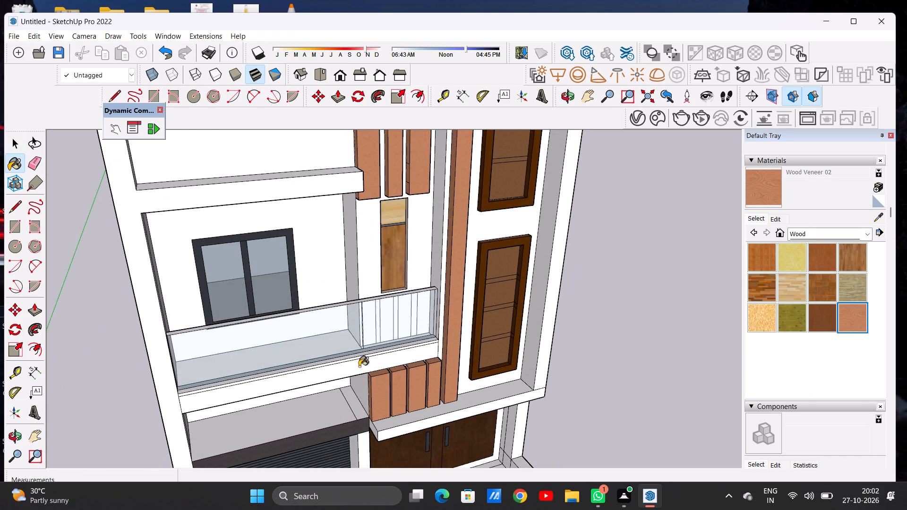
pyautogui.scroll(4, 394, 356)
pyautogui.click(821, 284)
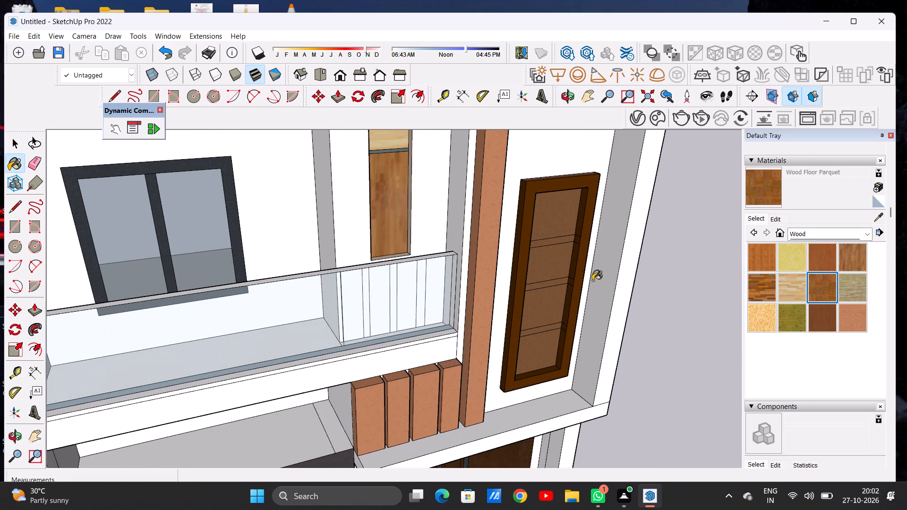
pyautogui.scroll(7, 425, 280)
pyautogui.moveTo(245, 263); pyautogui.dragTo(380, 332, button='middle')
pyautogui.scroll(4, 378, 331)
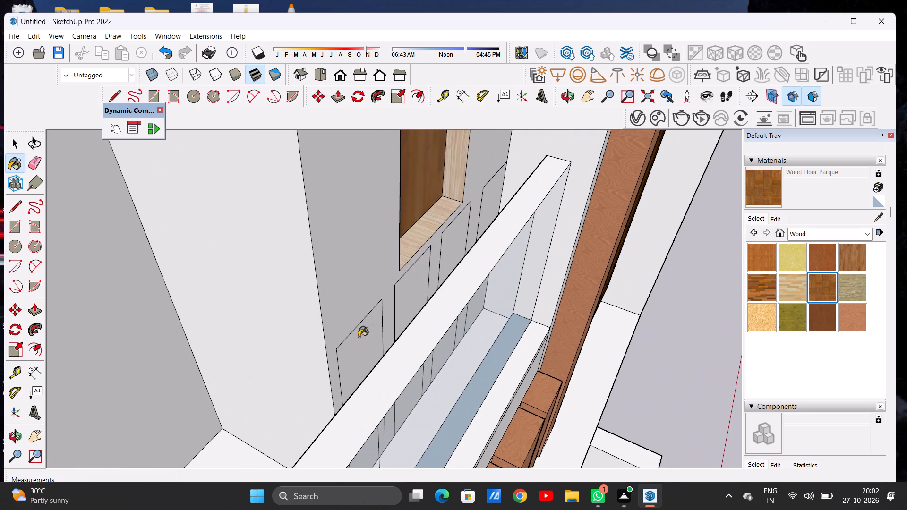
pyautogui.click(358, 338)
pyautogui.click(407, 291)
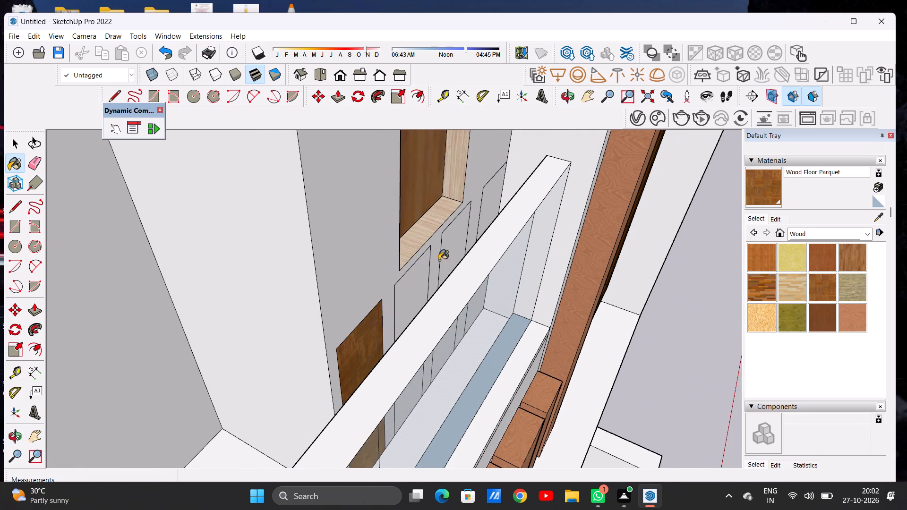
pyautogui.click(455, 243)
pyautogui.click(487, 203)
pyautogui.moveTo(526, 310); pyautogui.dragTo(421, 295, button='middle')
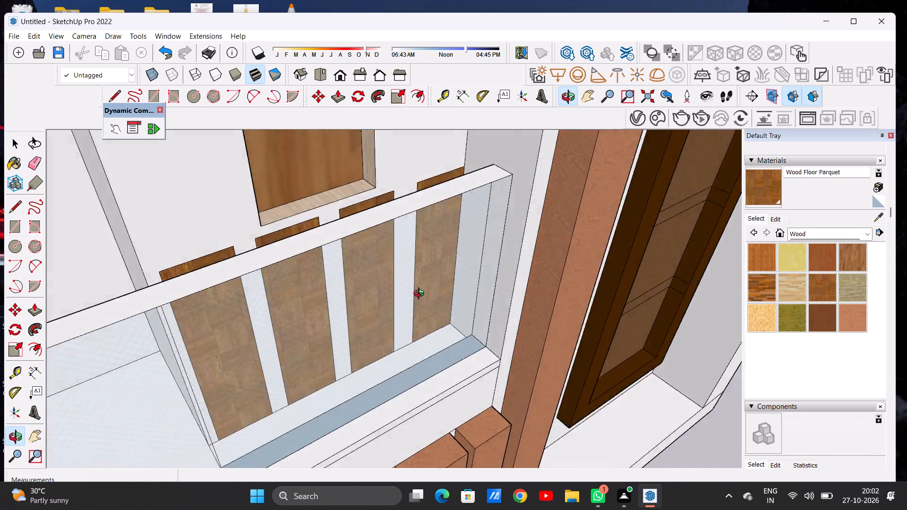
pyautogui.moveTo(421, 295); pyautogui.dragTo(325, 268, button='middle')
pyautogui.scroll(1, 337, 290)
pyautogui.scroll(-18, 410, 317)
pyautogui.moveTo(420, 358); pyautogui.dragTo(406, 292, button='middle')
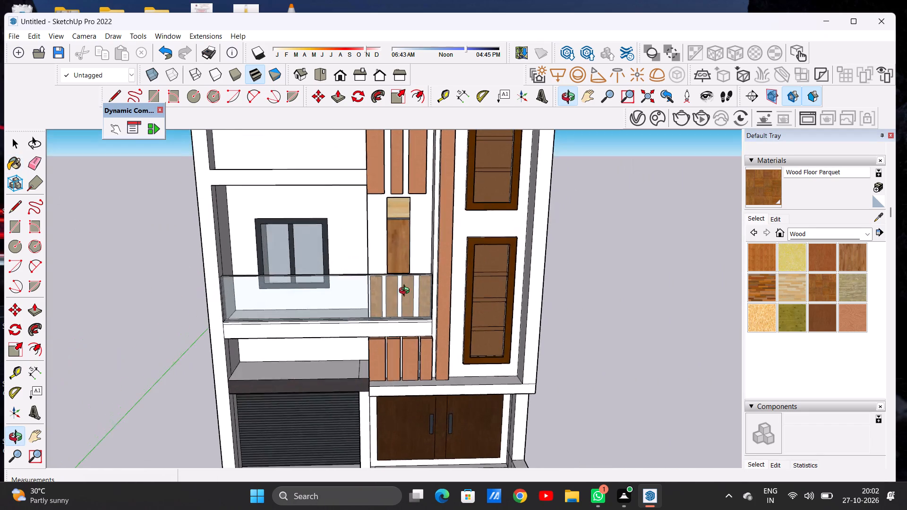
pyautogui.moveTo(406, 292); pyautogui.dragTo(406, 291, button='middle')
pyautogui.press('space')
# Examine the whole front elevation from low and raised viewpoints to review the applied materials.
pyautogui.scroll(-11, 407, 301)
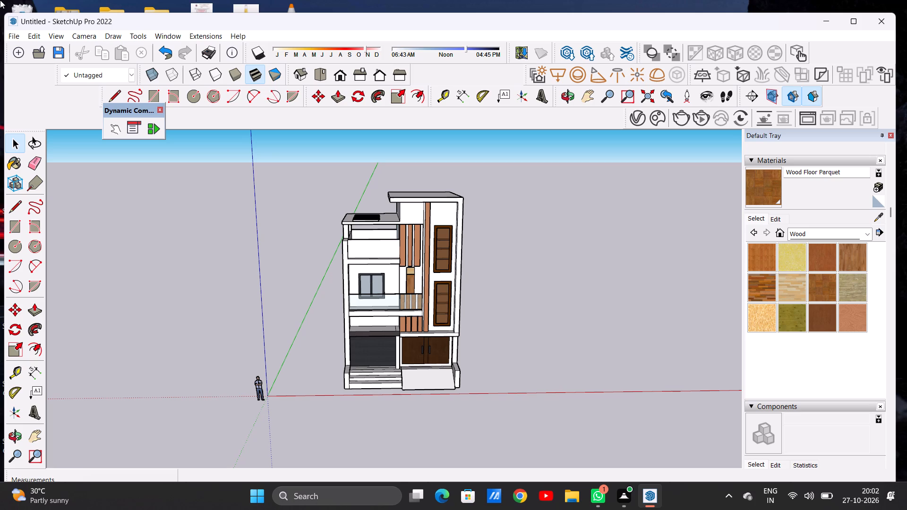
pyautogui.scroll(-4, 85, 0)
pyautogui.scroll(-4, 408, 243)
pyautogui.scroll(17, 421, 261)
pyautogui.moveTo(452, 289); pyautogui.dragTo(430, 230, button='middle')
pyautogui.scroll(-13, 433, 235)
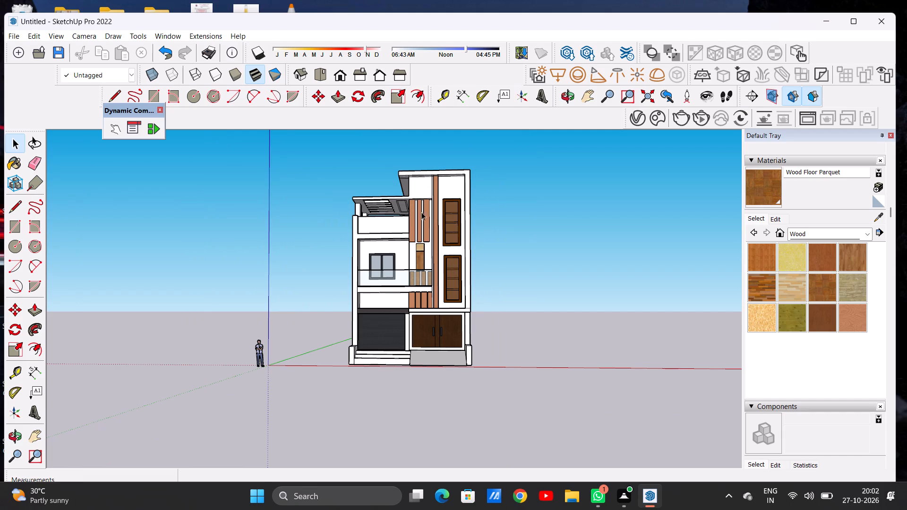
pyautogui.moveTo(417, 234); pyautogui.dragTo(421, 313, button='middle')
pyautogui.scroll(1, 413, 262)
pyautogui.scroll(-1, 413, 262)
pyautogui.scroll(1, 413, 262)
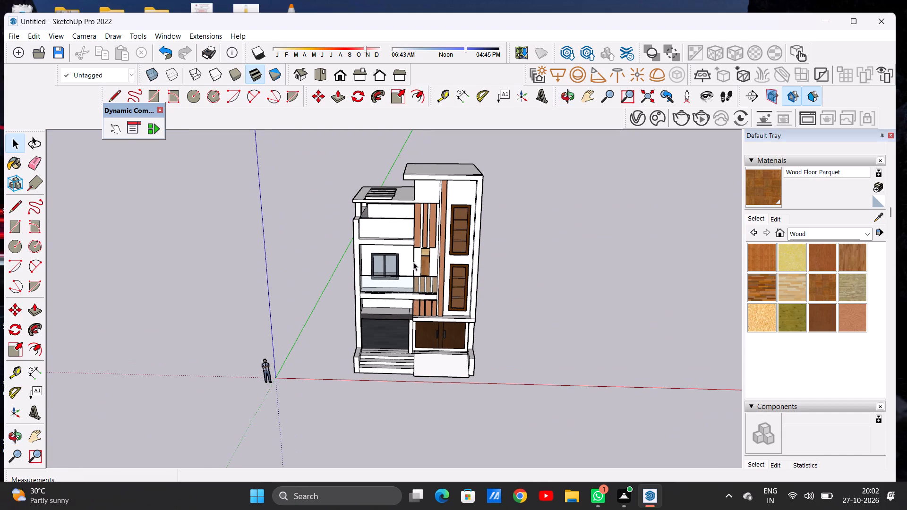
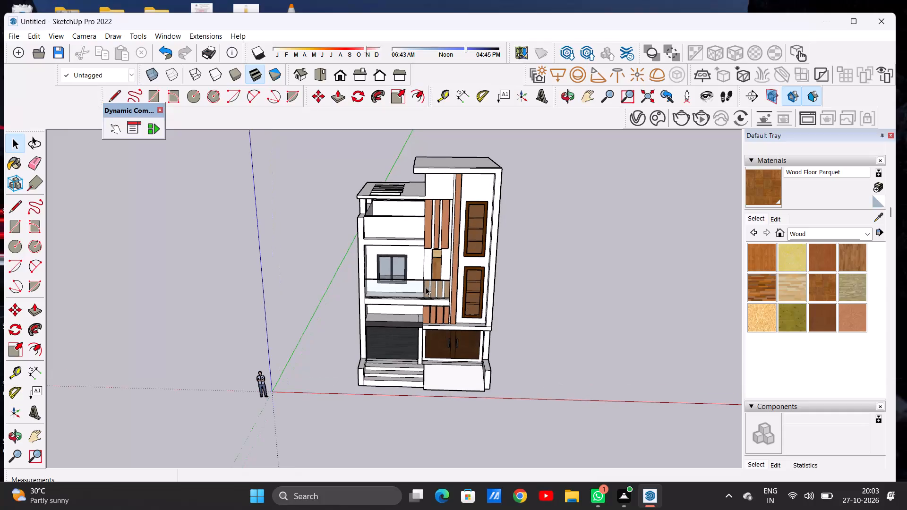
# Examine the whole front elevation from near and far to find surfaces still lacking a material.
pyautogui.scroll(-4, 423, 333)
pyautogui.scroll(1, 436, 323)
pyautogui.scroll(-6, 437, 323)
pyautogui.scroll(15, 443, 311)
pyautogui.moveTo(445, 336); pyautogui.dragTo(451, 287, button='middle')
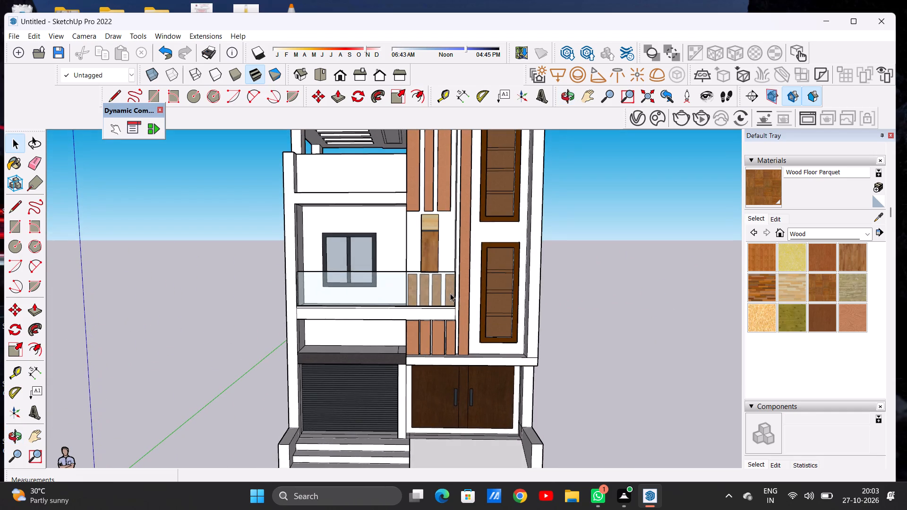
pyautogui.scroll(-8, 453, 324)
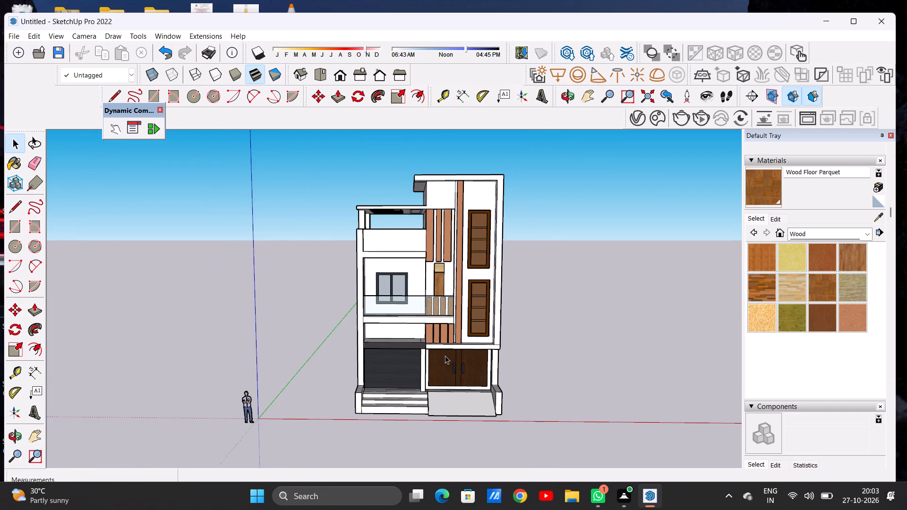
pyautogui.scroll(6, 445, 356)
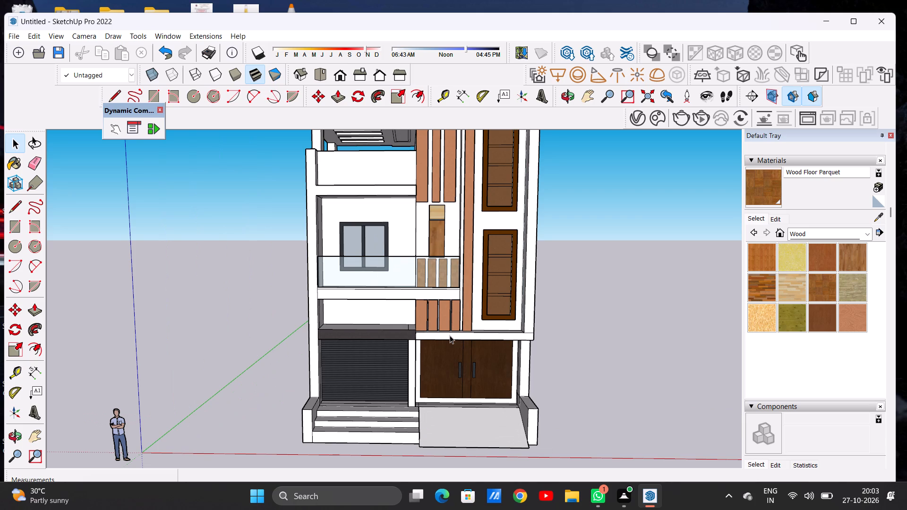
pyautogui.scroll(-9, 438, 340)
pyautogui.scroll(7, 426, 269)
pyautogui.scroll(-1, 404, 283)
pyautogui.scroll(5, 404, 283)
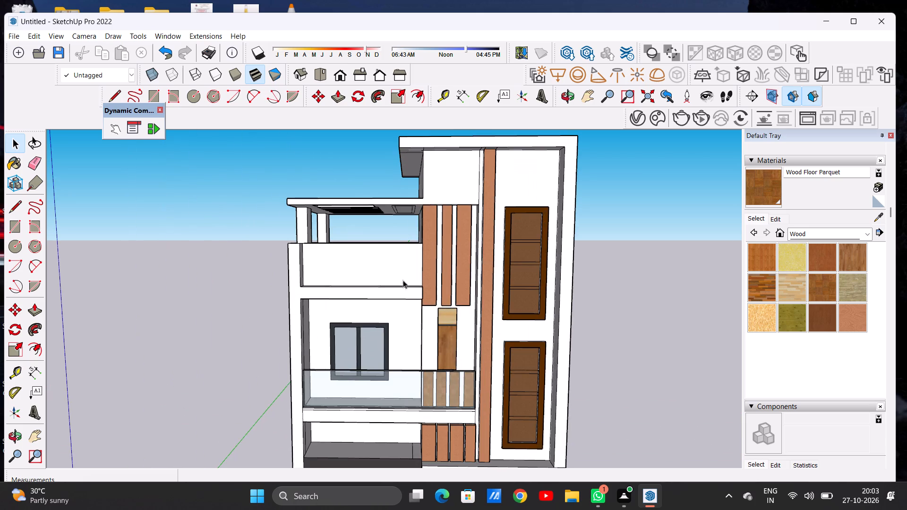
# Paint the outer face of the top-floor balcony parapet with Translucent Glass Safety from the Glass and Mirrors collection.
pyautogui.moveTo(384, 246); pyautogui.dragTo(359, 294, button='middle')
pyautogui.scroll(5, 359, 294)
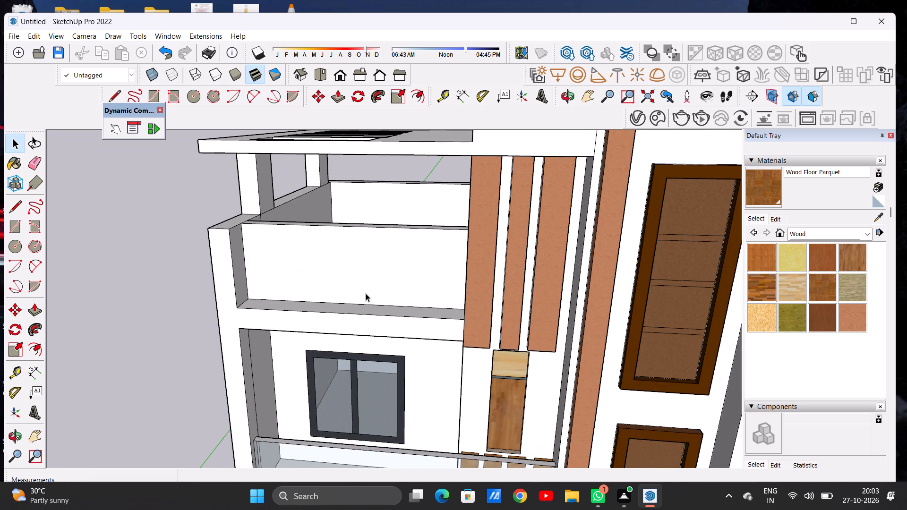
pyautogui.click(753, 219)
pyautogui.click(811, 232)
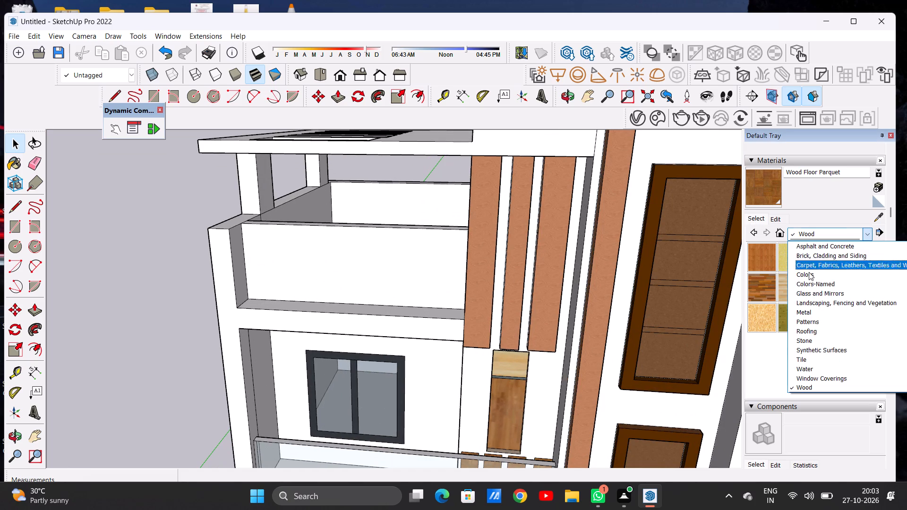
pyautogui.click(822, 347)
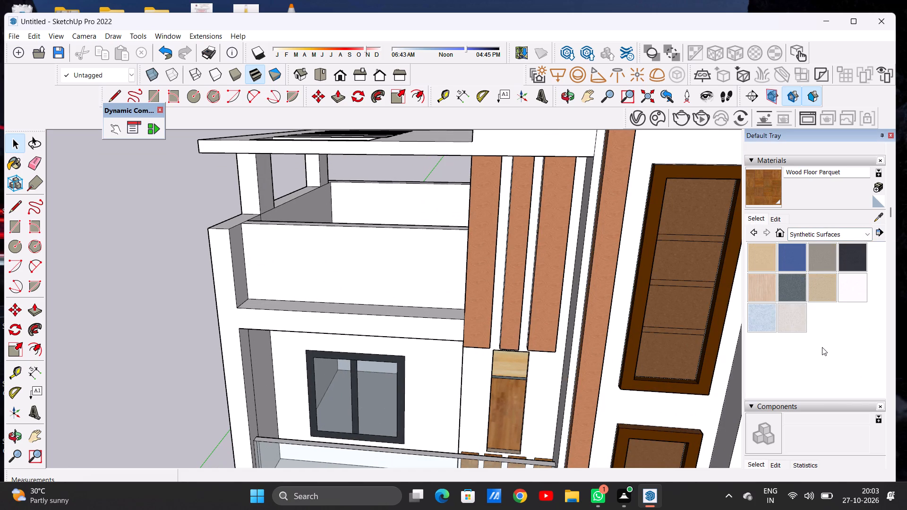
pyautogui.click(798, 235)
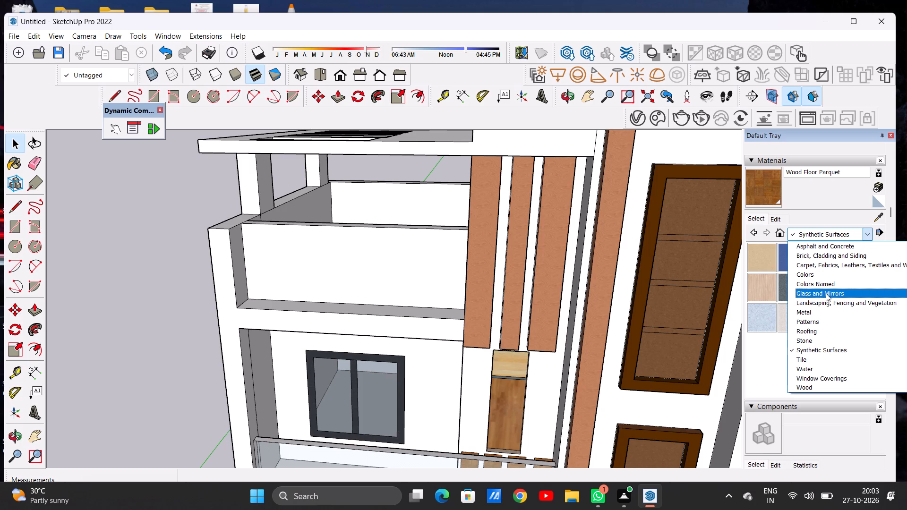
pyautogui.click(826, 293)
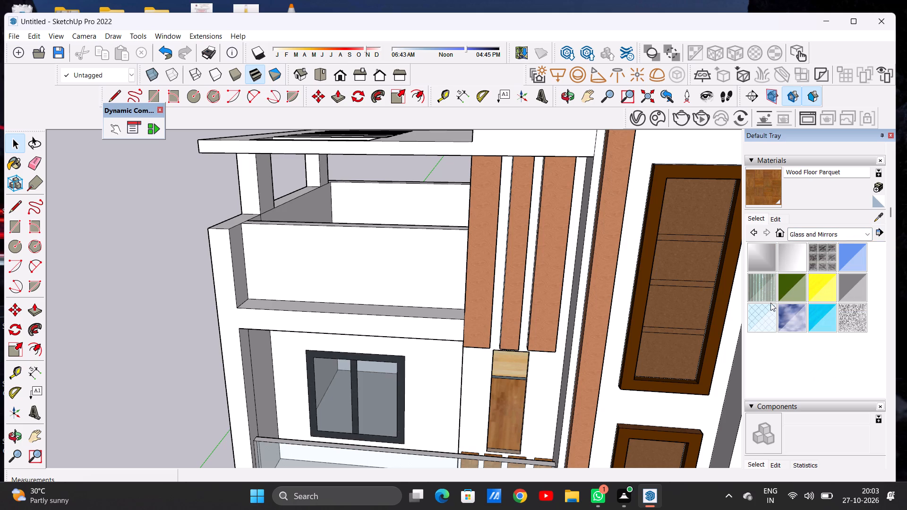
pyautogui.click(761, 308)
pyautogui.click(370, 255)
# Paint the inner face of the top-floor balcony's front parapet with Translucent Glass Safety.
pyautogui.scroll(-4, 390, 274)
pyautogui.moveTo(270, 266); pyautogui.dragTo(273, 266, button='middle')
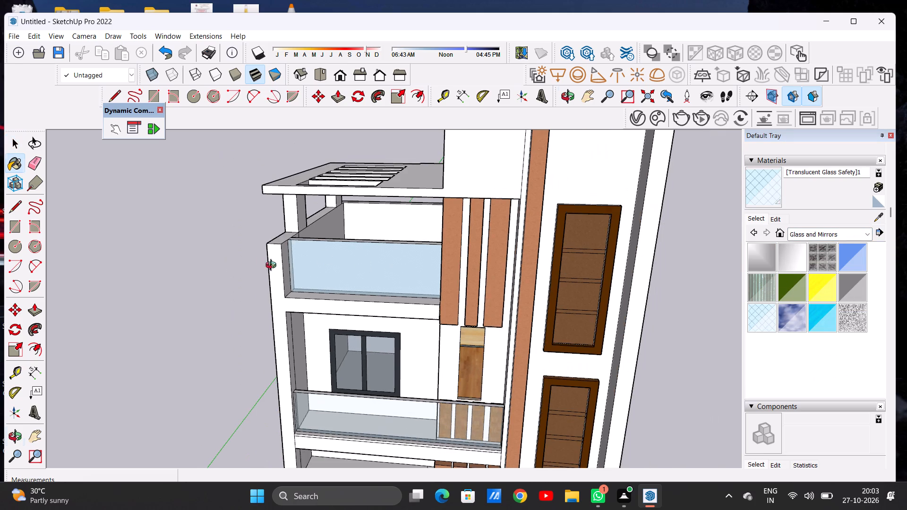
pyautogui.moveTo(273, 266); pyautogui.dragTo(528, 275, button='middle')
pyautogui.moveTo(317, 274); pyautogui.dragTo(556, 282, button='middle')
pyautogui.scroll(5, 505, 251)
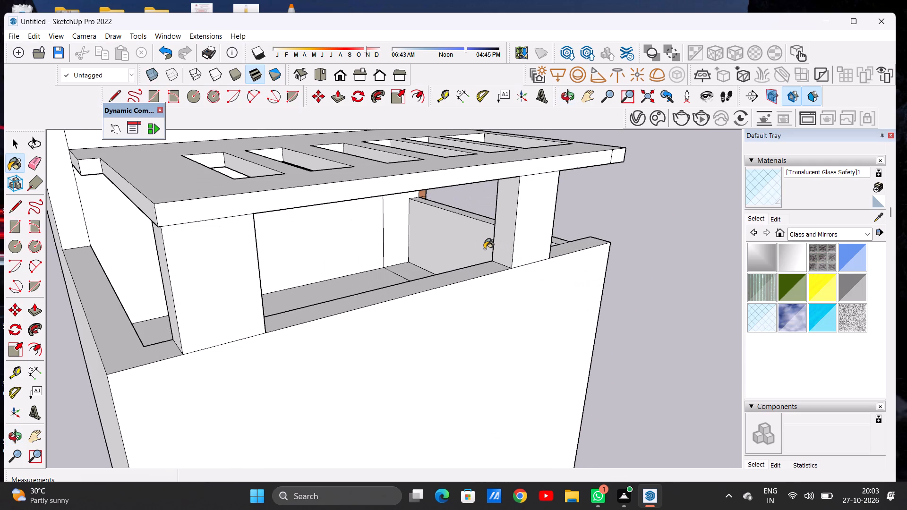
pyautogui.click(476, 244)
# Examine the top-floor glass parapet and the surrounding facade from the side, front and below.
pyautogui.moveTo(466, 257); pyautogui.dragTo(260, 252, button='middle')
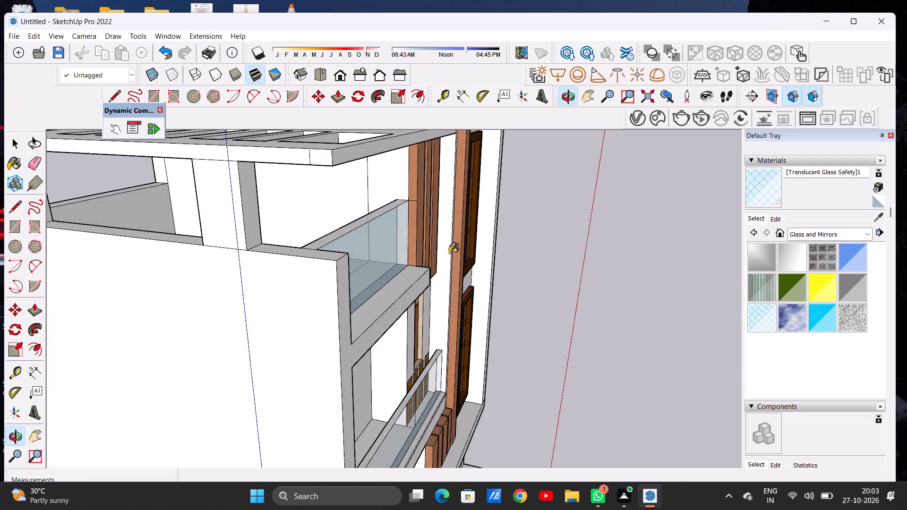
pyautogui.scroll(-3, 463, 257)
pyautogui.moveTo(516, 269); pyautogui.dragTo(241, 233, button='middle')
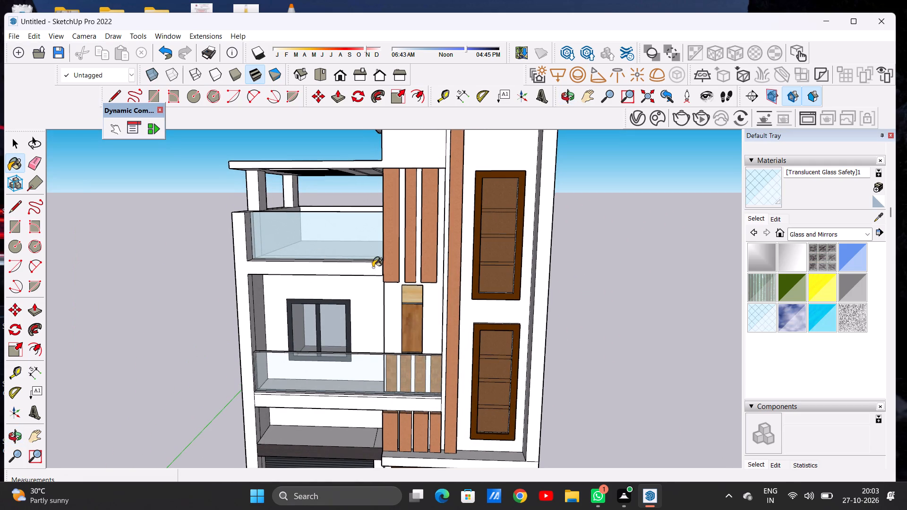
pyautogui.scroll(-5, 413, 270)
pyautogui.scroll(4, 311, 246)
pyautogui.moveTo(337, 263); pyautogui.dragTo(357, 238, button='middle')
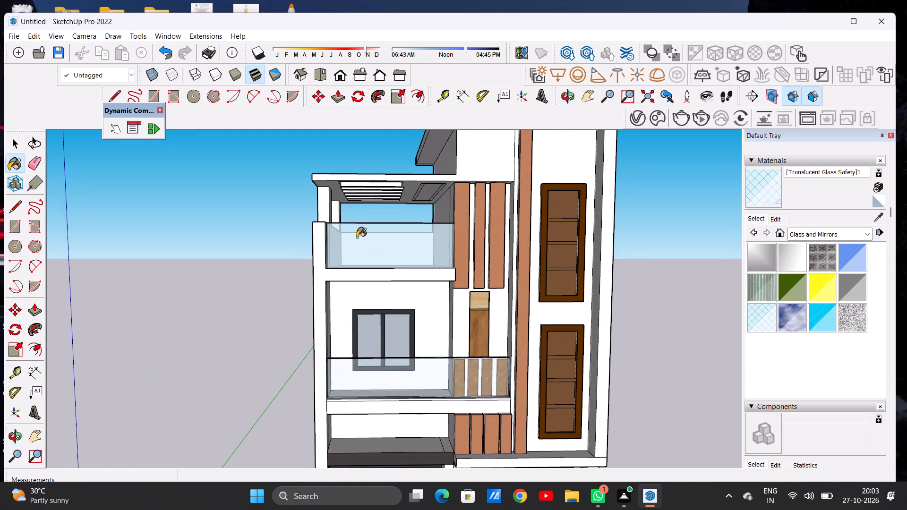
pyautogui.scroll(-5, 359, 241)
pyautogui.moveTo(385, 244); pyautogui.dragTo(365, 279, button='middle')
pyautogui.scroll(3, 372, 258)
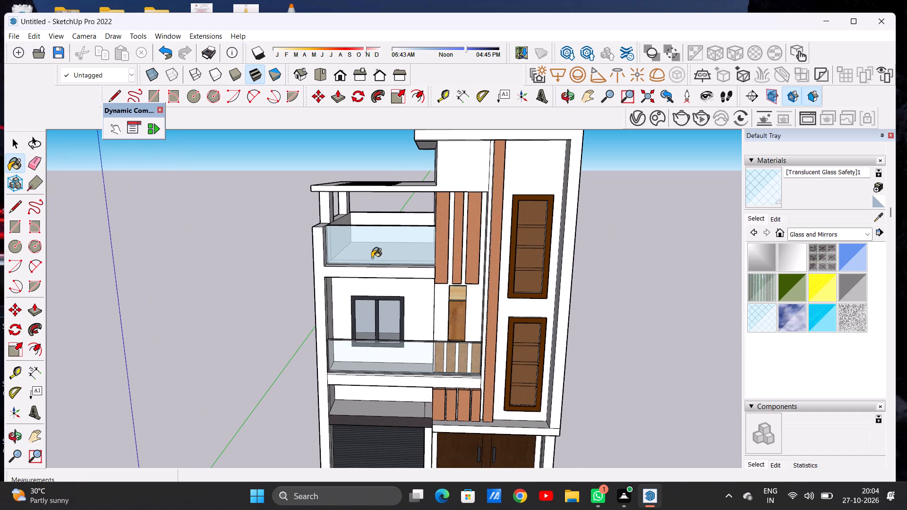
pyautogui.press('space')
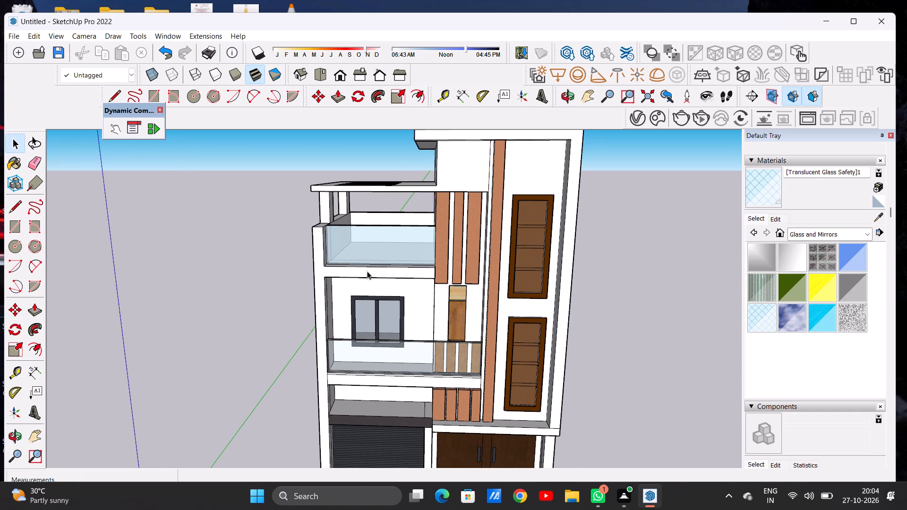
pyautogui.scroll(-4, 365, 277)
pyautogui.scroll(4, 369, 221)
pyautogui.moveTo(377, 228); pyautogui.dragTo(382, 219, button='middle')
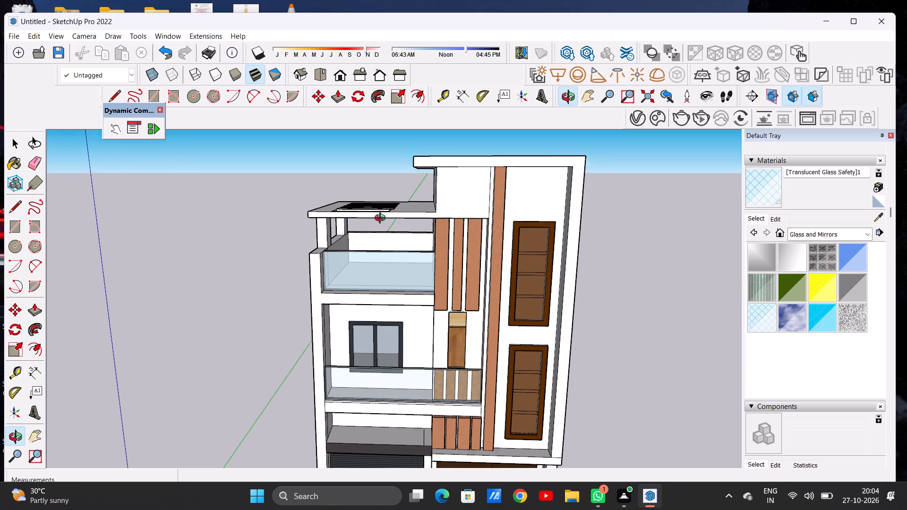
pyautogui.moveTo(382, 219); pyautogui.dragTo(407, 175, button='middle')
pyautogui.scroll(2, 385, 193)
pyautogui.scroll(-1, 382, 195)
pyautogui.scroll(5, 382, 195)
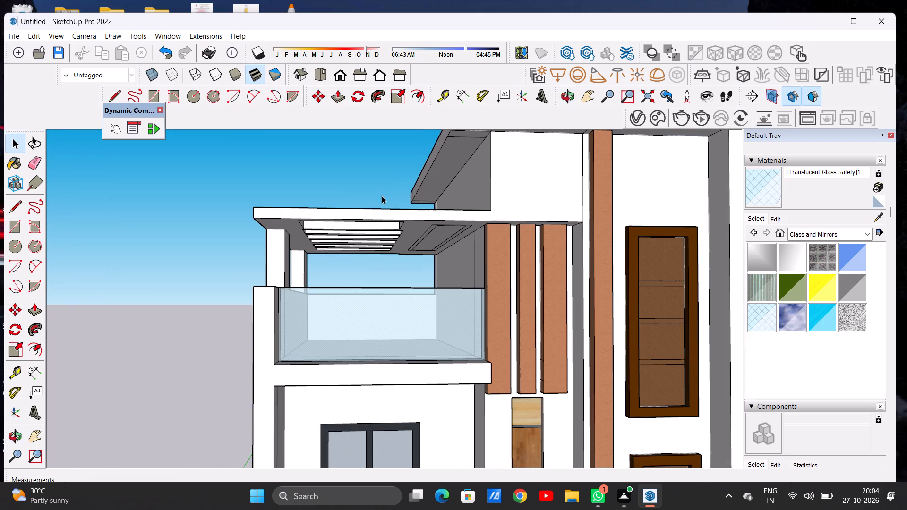
pyautogui.scroll(-1, 365, 195)
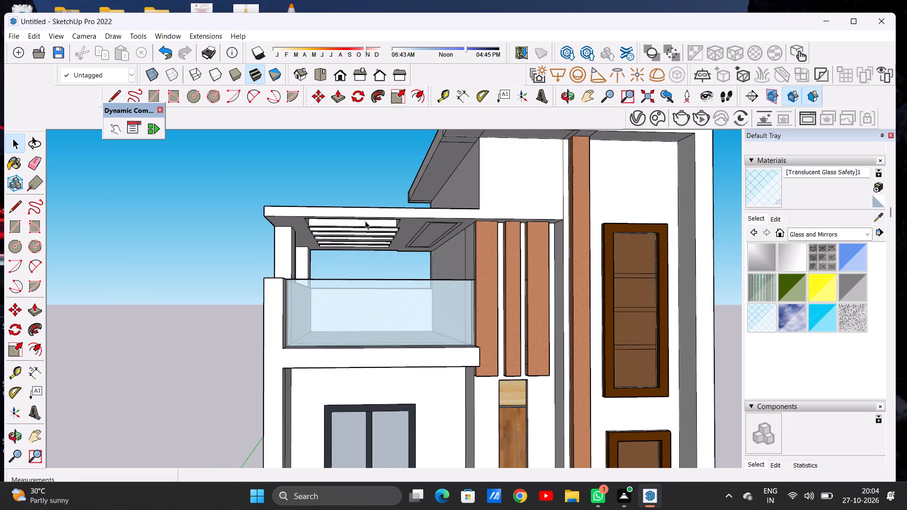
# Paint the border between the two nested rectangles on the terrace roof's underside with Formica Beige from Synthetic Surfaces.
pyautogui.moveTo(365, 221); pyautogui.dragTo(364, 174, button='middle')
pyautogui.scroll(6, 370, 224)
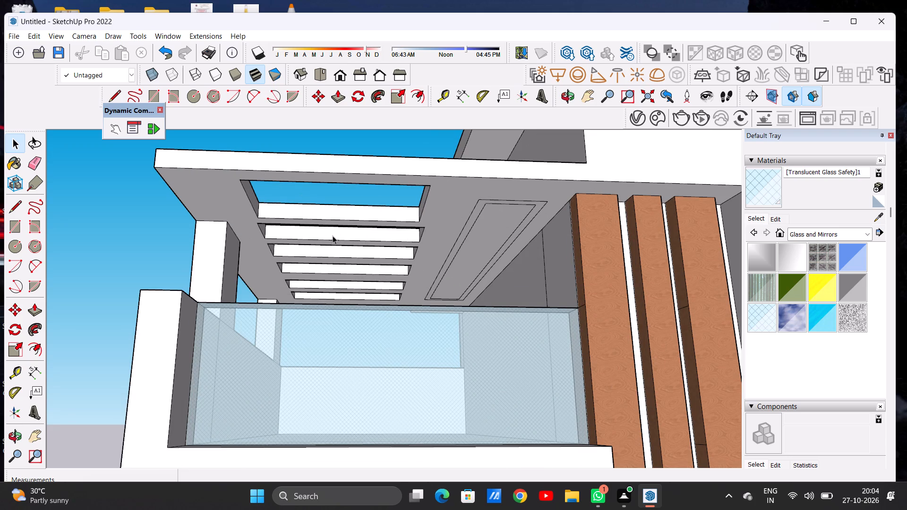
pyautogui.scroll(-3, 330, 236)
pyautogui.moveTo(333, 211); pyautogui.dragTo(328, 271, button='middle')
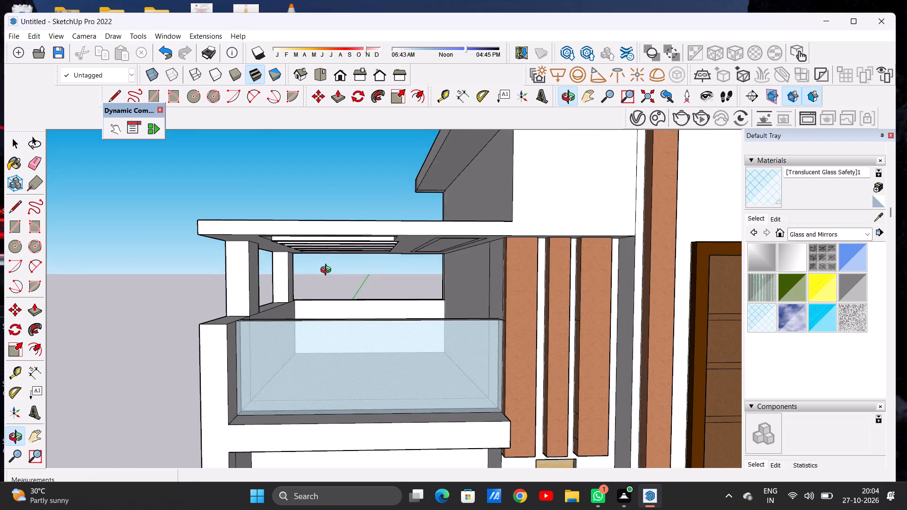
pyautogui.moveTo(328, 271); pyautogui.dragTo(320, 219, button='middle')
pyautogui.scroll(5, 456, 244)
pyautogui.moveTo(469, 233); pyautogui.dragTo(468, 223, button='middle')
pyautogui.scroll(2, 467, 226)
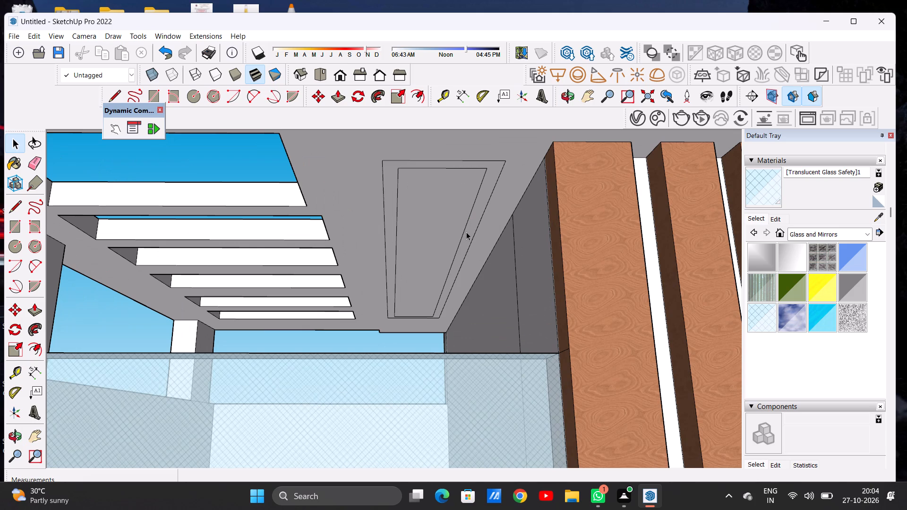
pyautogui.scroll(-5, 374, 238)
pyautogui.scroll(2, 438, 229)
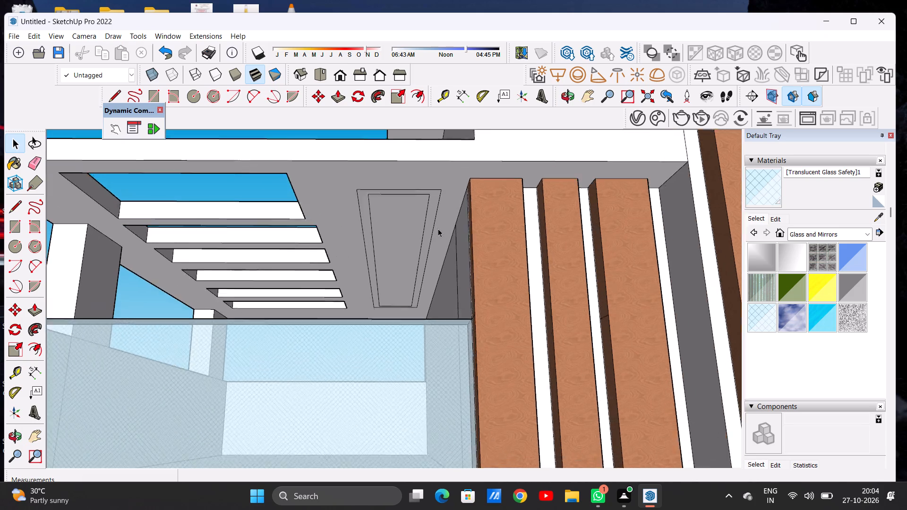
pyautogui.scroll(6, 438, 229)
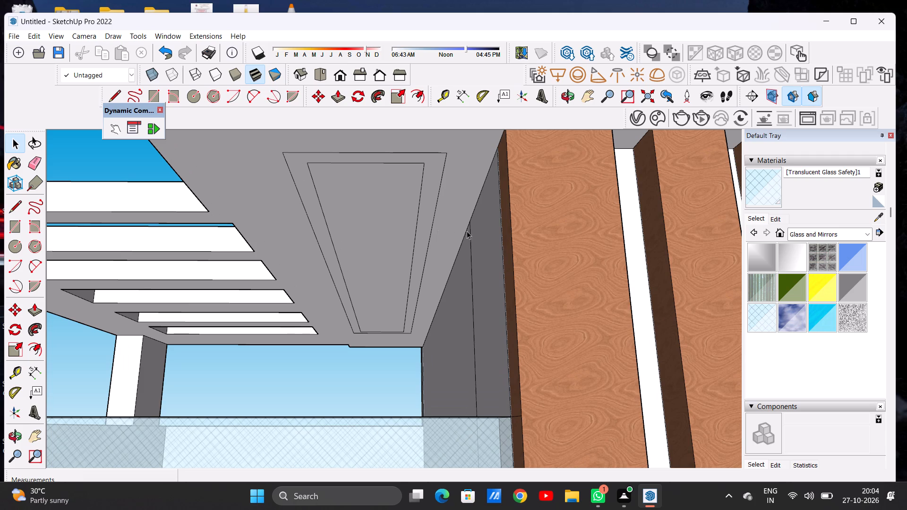
pyautogui.click(795, 231)
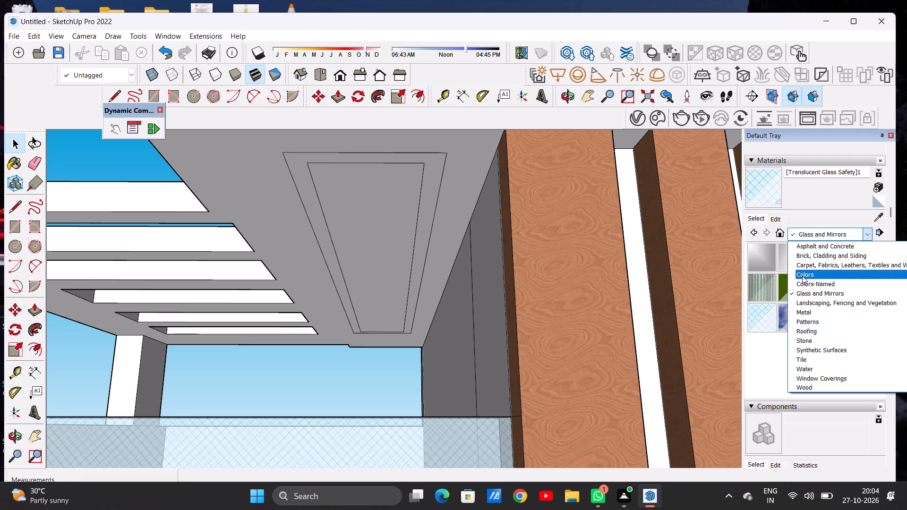
pyautogui.click(833, 349)
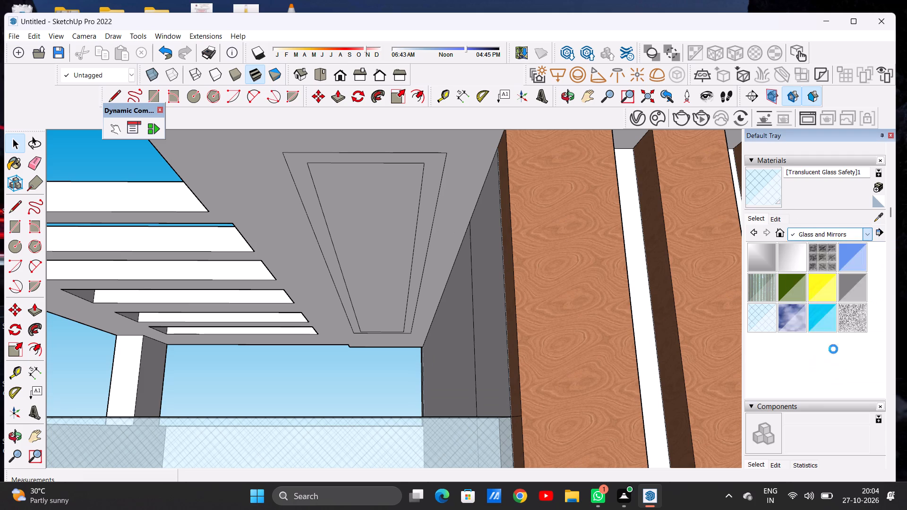
pyautogui.click(753, 255)
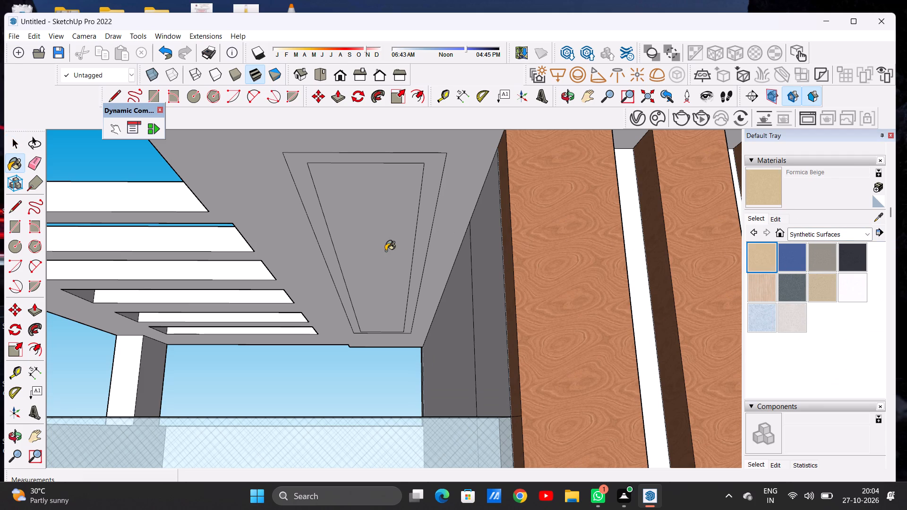
pyautogui.scroll(4, 321, 251)
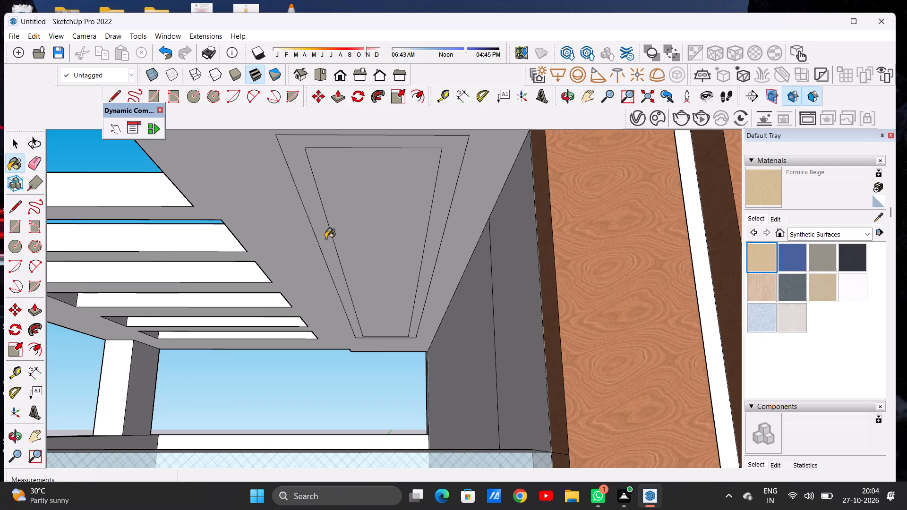
pyautogui.click(325, 238)
# Paint the inner rectangle of the beige-bordered panel on the terrace roof's underside with Color C08 from the Colors collection.
pyautogui.scroll(-13, 359, 255)
pyautogui.click(798, 232)
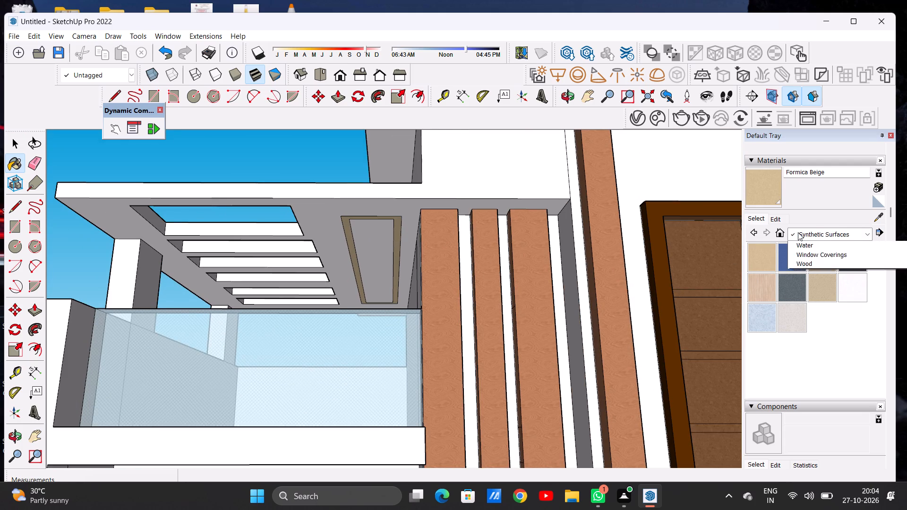
pyautogui.click(813, 280)
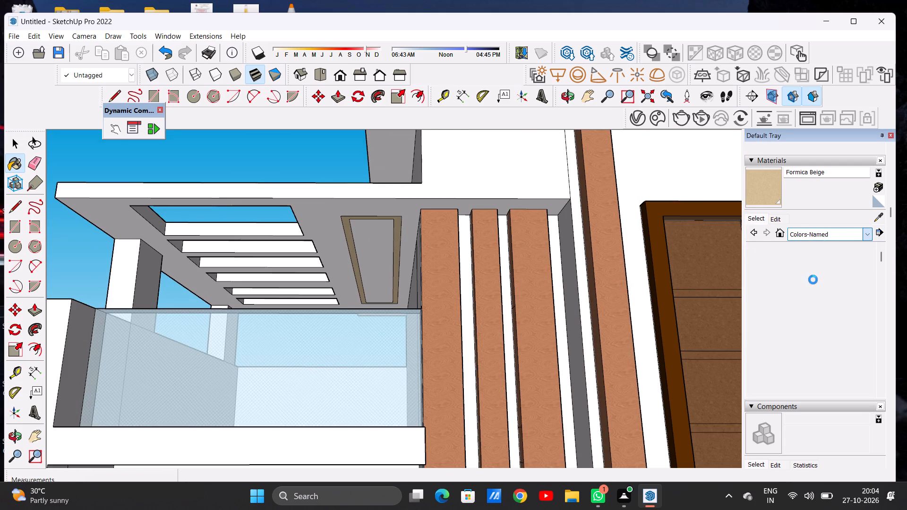
pyautogui.scroll(-1, 815, 285)
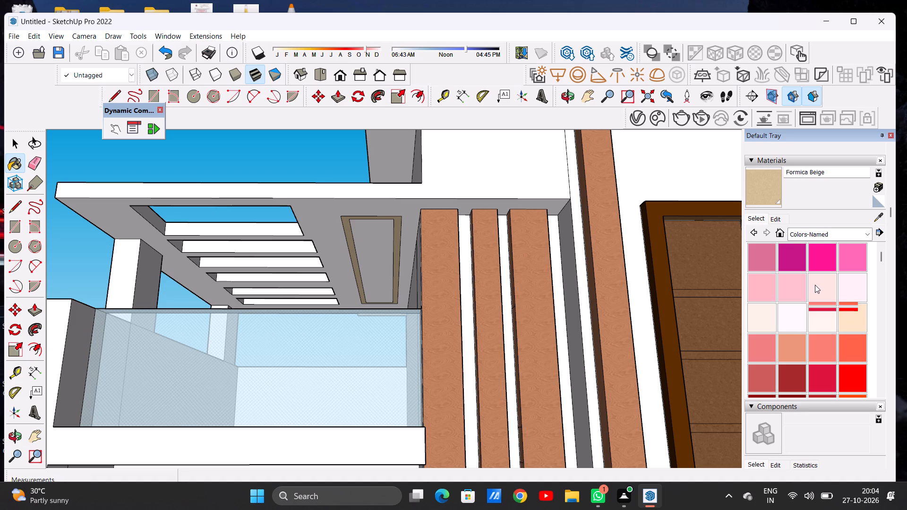
pyautogui.scroll(-4, 815, 285)
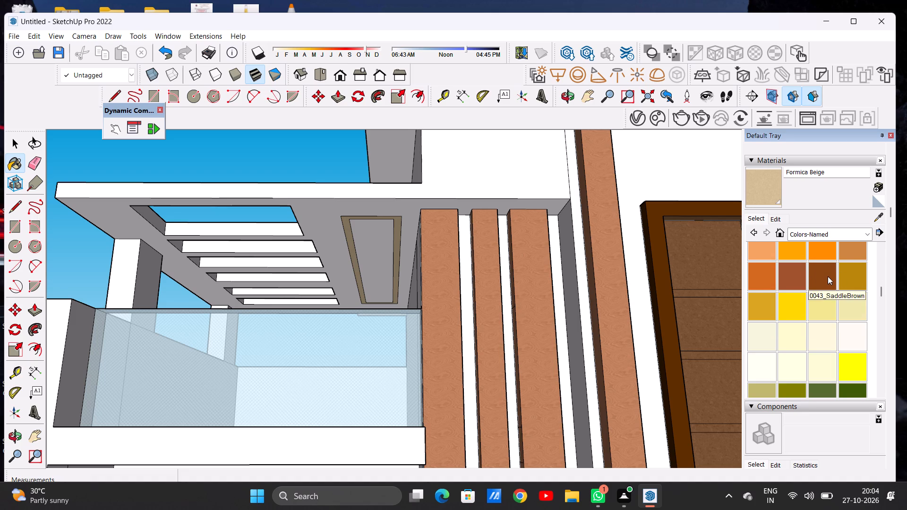
pyautogui.scroll(-3, 789, 296)
pyautogui.scroll(5, 789, 296)
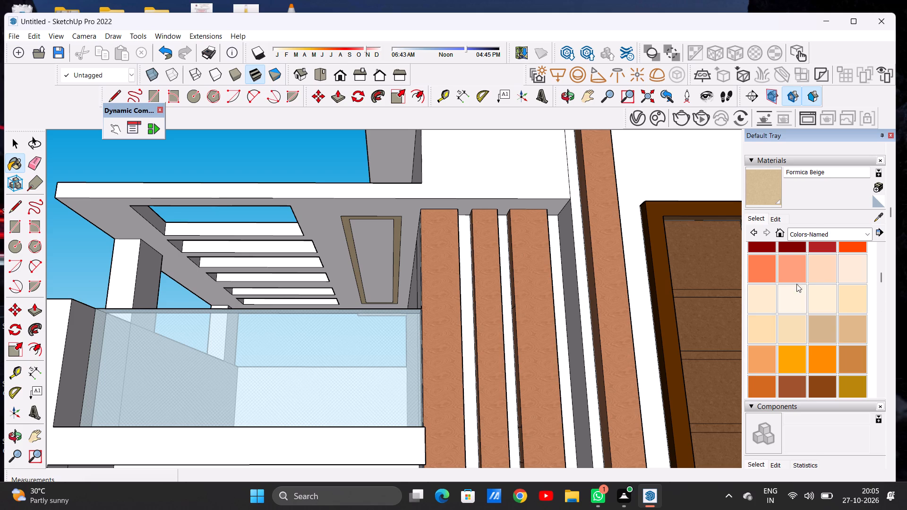
pyautogui.click(803, 234)
pyautogui.click(813, 273)
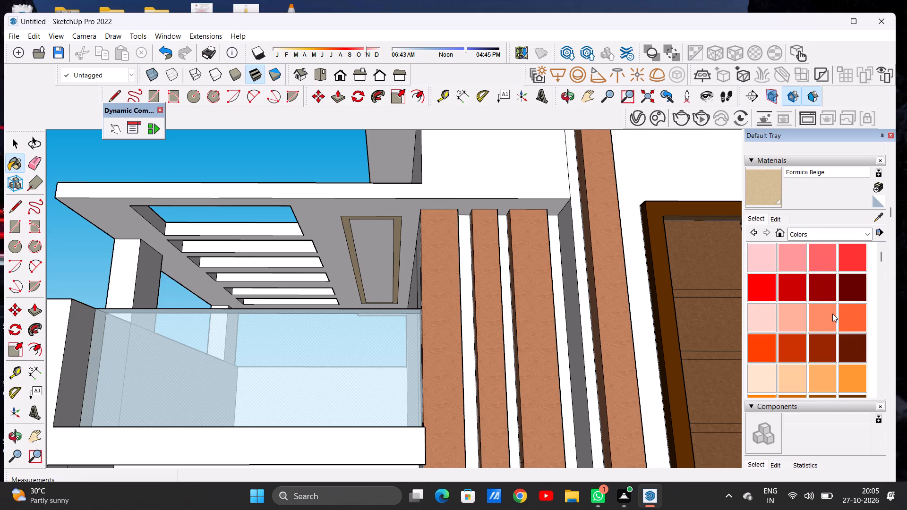
pyautogui.scroll(-1, 832, 314)
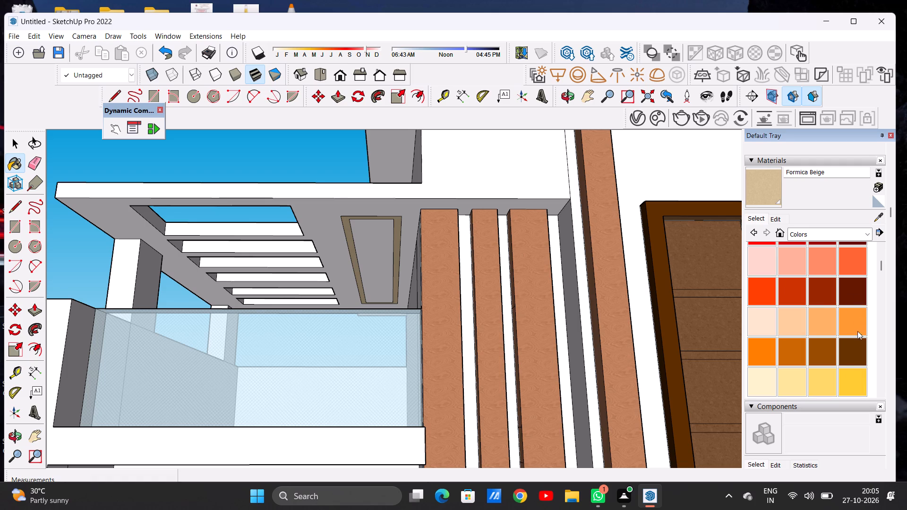
pyautogui.click(849, 353)
pyautogui.scroll(7, 365, 277)
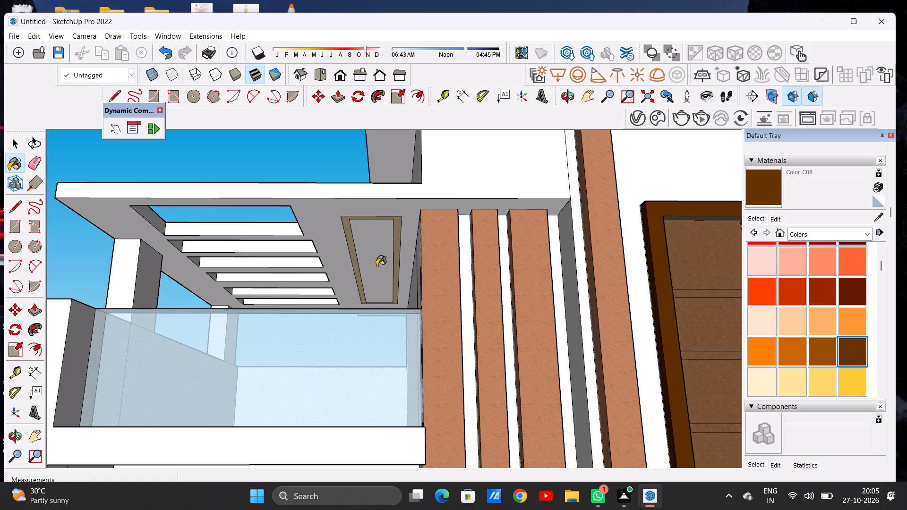
pyautogui.scroll(8, 376, 266)
pyautogui.click(376, 266)
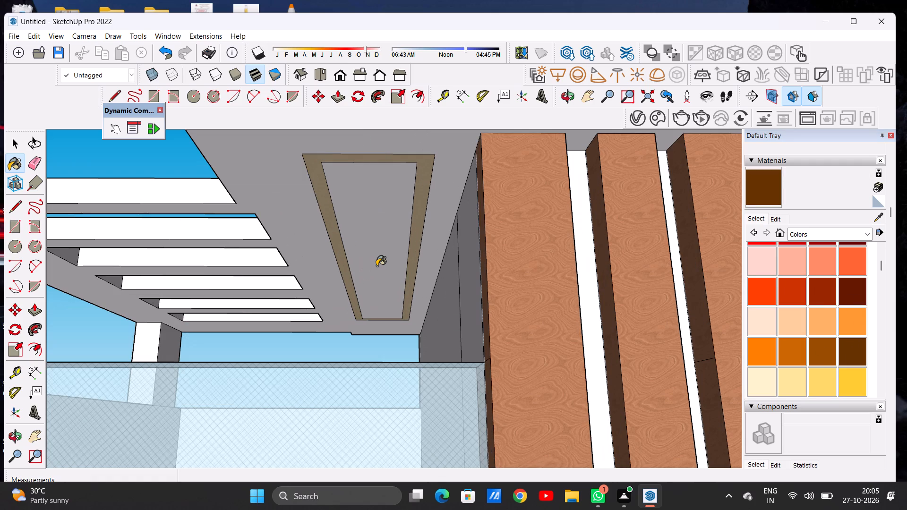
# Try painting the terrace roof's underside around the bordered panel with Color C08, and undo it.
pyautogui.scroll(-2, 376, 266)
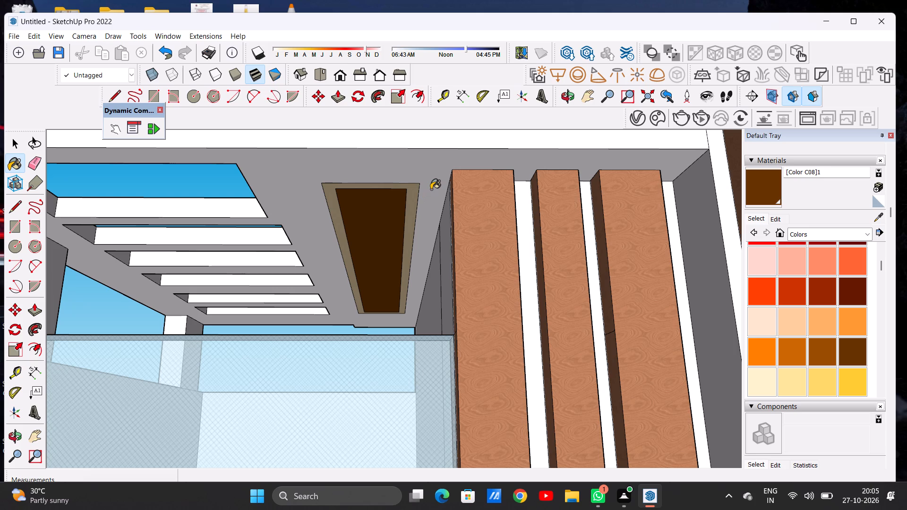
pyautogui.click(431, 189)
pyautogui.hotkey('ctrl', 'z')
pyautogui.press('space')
# Examine the terrace ceiling panel and the whole facade from below, the front and the side for areas still unpainted.
pyautogui.scroll(-8, 391, 206)
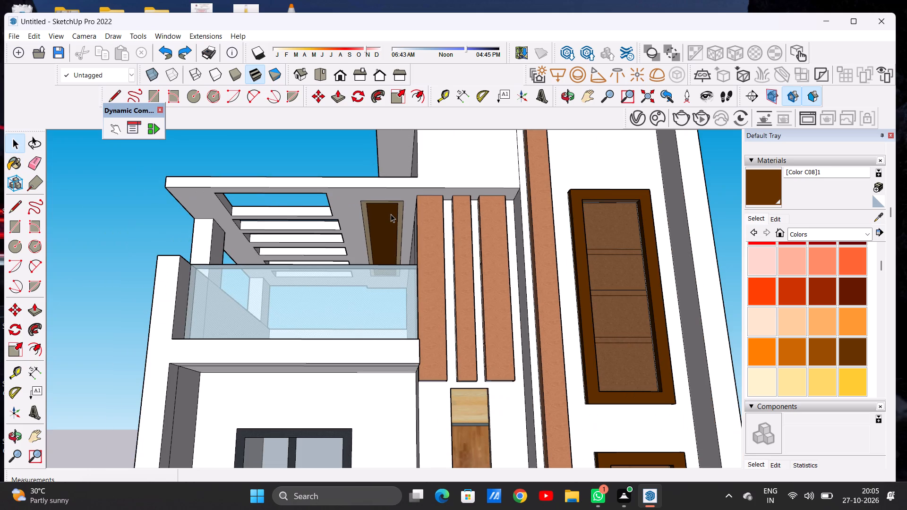
pyautogui.scroll(-3, 399, 207)
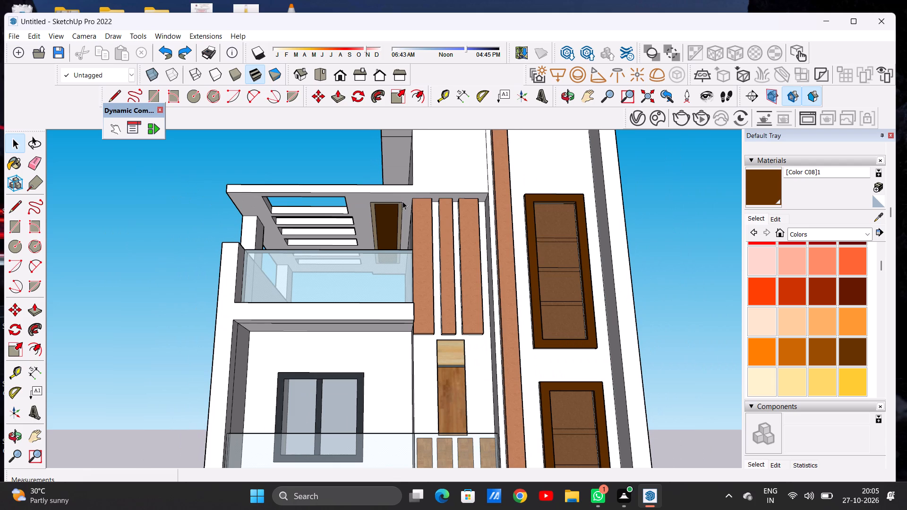
pyautogui.moveTo(404, 201); pyautogui.dragTo(430, 241, button='middle')
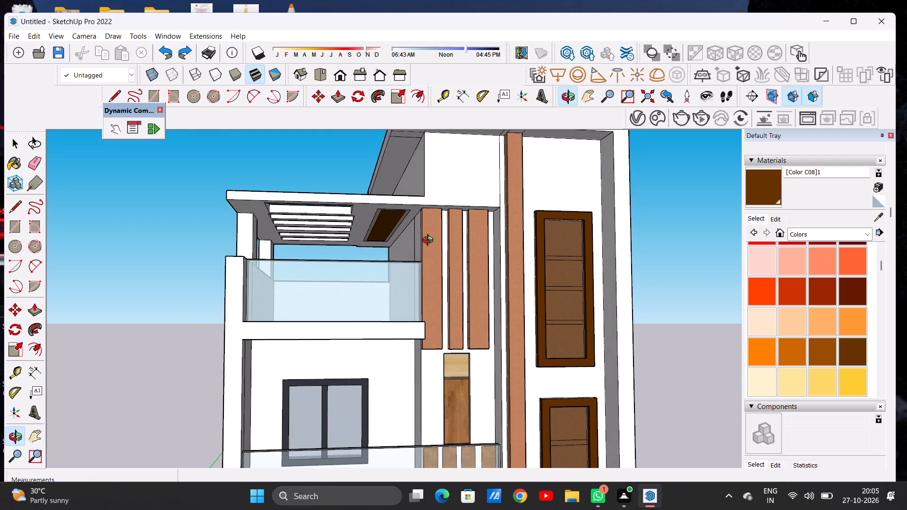
pyautogui.moveTo(430, 241); pyautogui.dragTo(402, 269, button='middle')
pyautogui.scroll(-2, 440, 248)
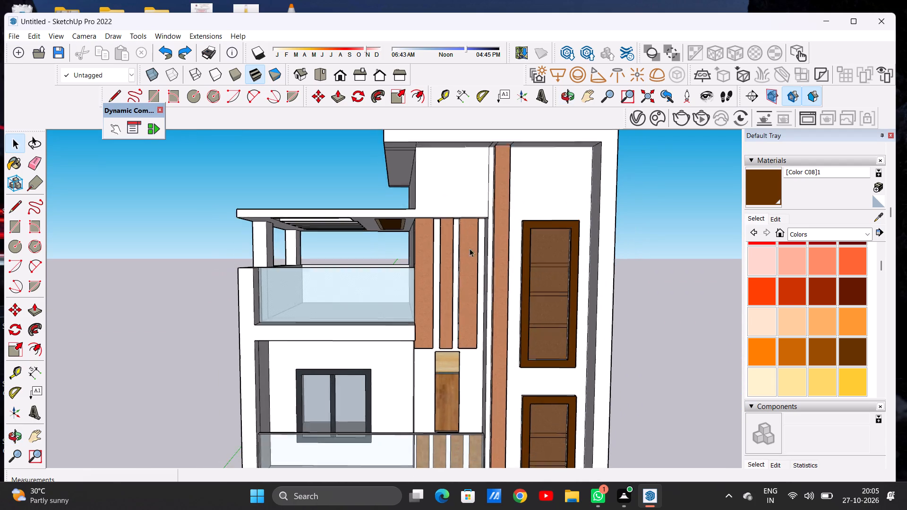
pyautogui.scroll(-2, 470, 248)
pyautogui.scroll(-8, 513, 211)
pyautogui.scroll(7, 494, 248)
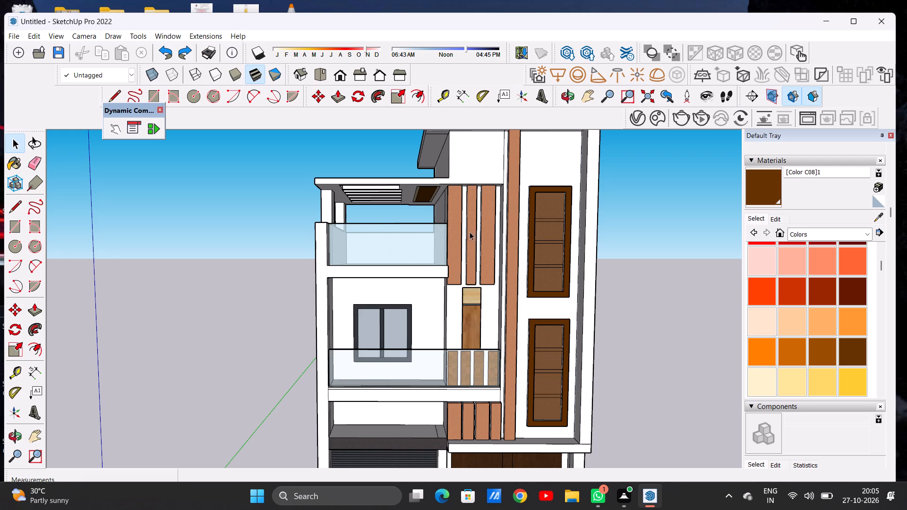
pyautogui.scroll(-18, 425, 270)
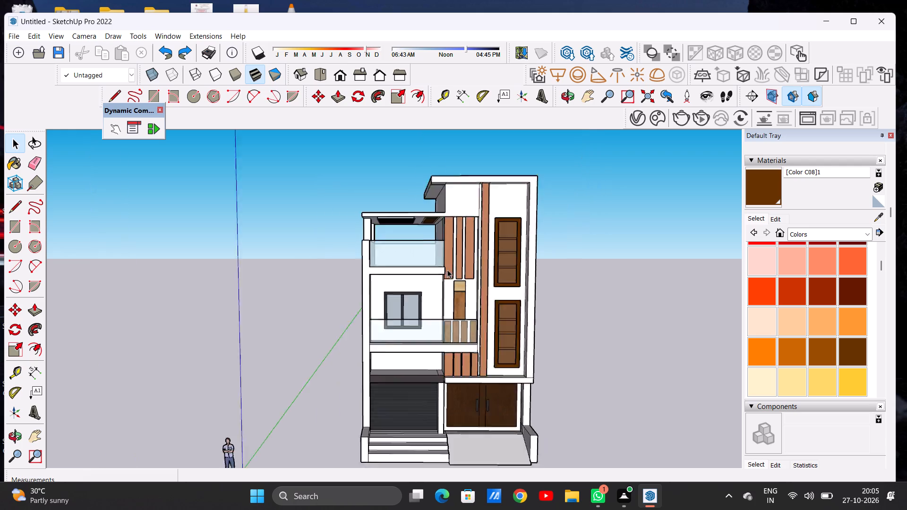
pyautogui.scroll(-3, 447, 270)
pyautogui.scroll(7, 455, 325)
pyautogui.moveTo(457, 332); pyautogui.dragTo(535, 332, button='middle')
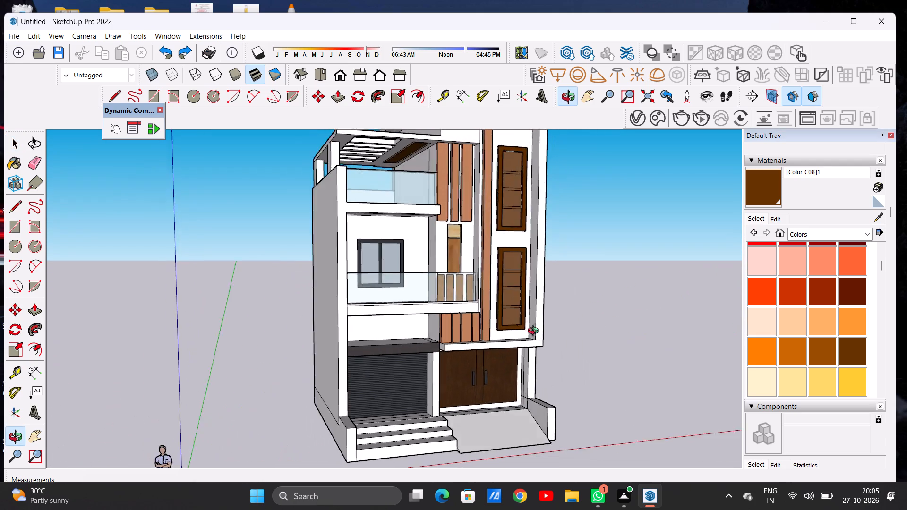
pyautogui.moveTo(535, 332); pyautogui.dragTo(561, 332, button='middle')
pyautogui.scroll(6, 447, 334)
pyautogui.moveTo(438, 330); pyautogui.dragTo(408, 311, button='middle')
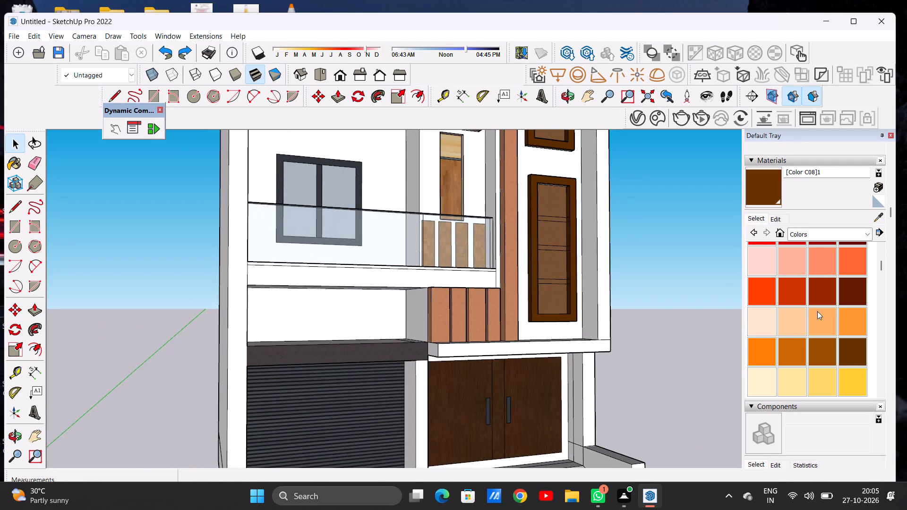
# Paint the recessed wall strip above the shutter canopy, below the first balcony, with 0035_Tan from the Colors-Named collection.
pyautogui.scroll(3, 817, 311)
pyautogui.scroll(-1, 817, 311)
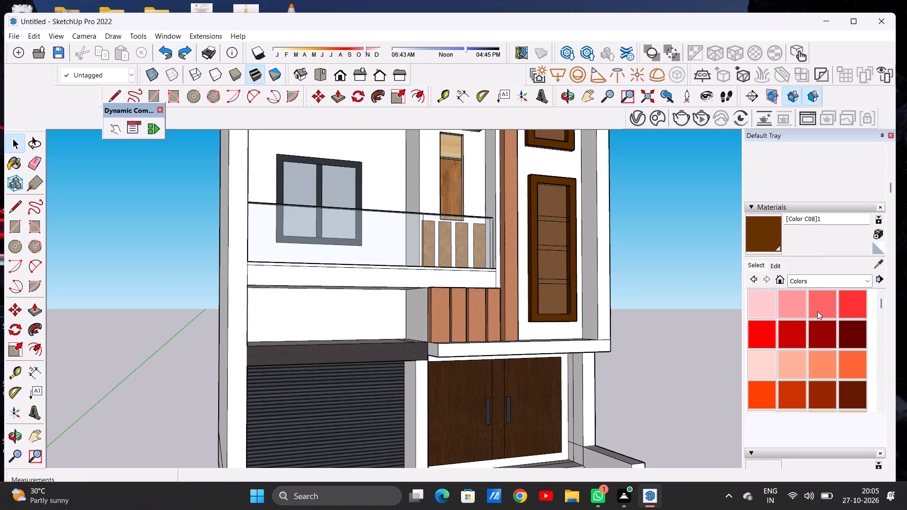
pyautogui.scroll(-1, 817, 311)
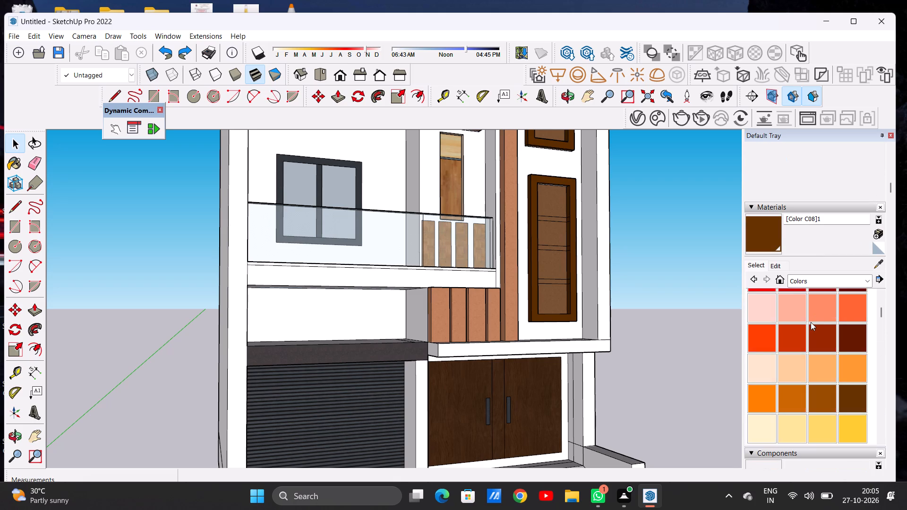
pyautogui.scroll(-2, 811, 322)
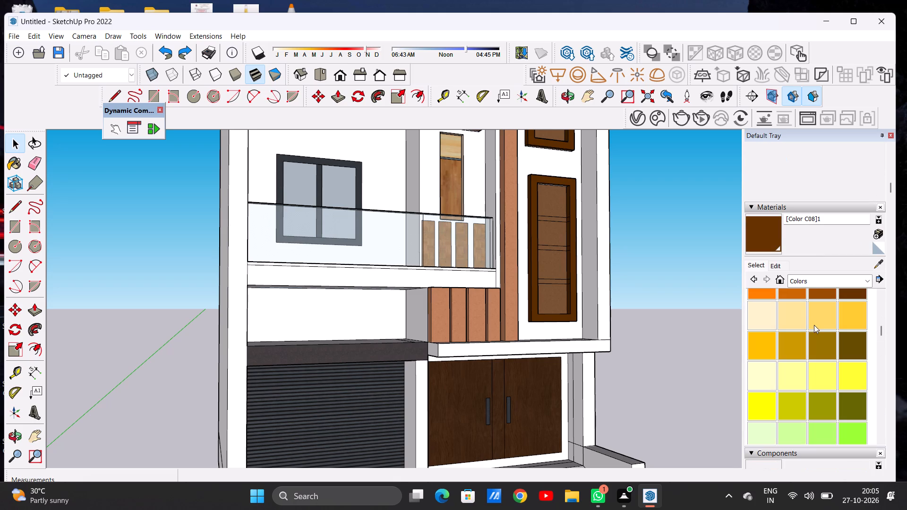
pyautogui.scroll(-4, 811, 325)
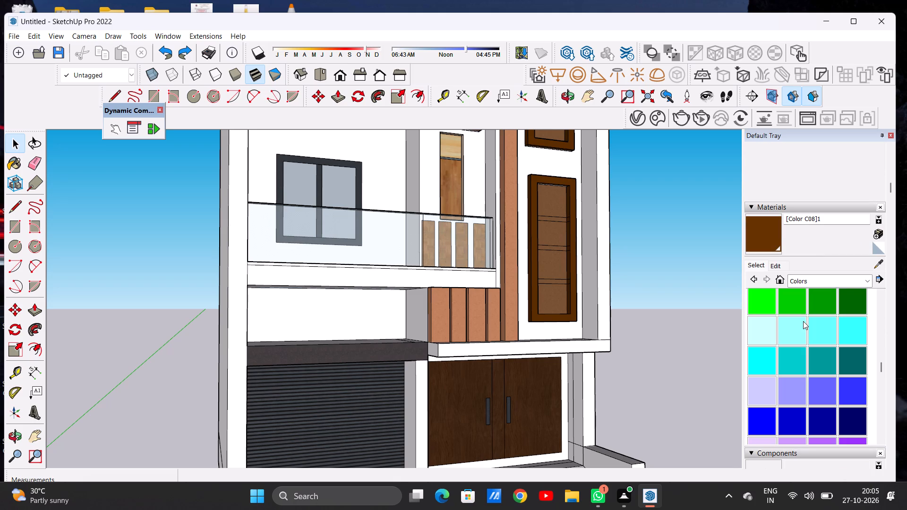
pyautogui.scroll(-6, 803, 321)
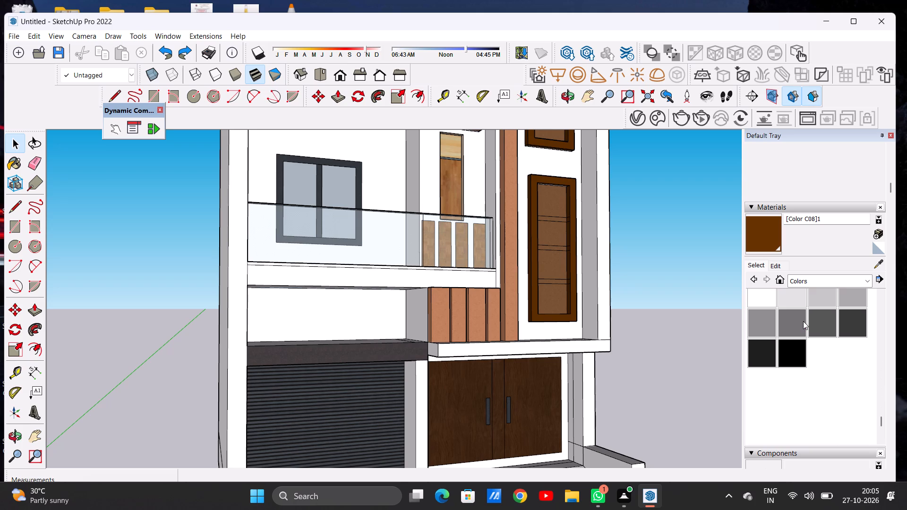
pyautogui.scroll(5, 803, 321)
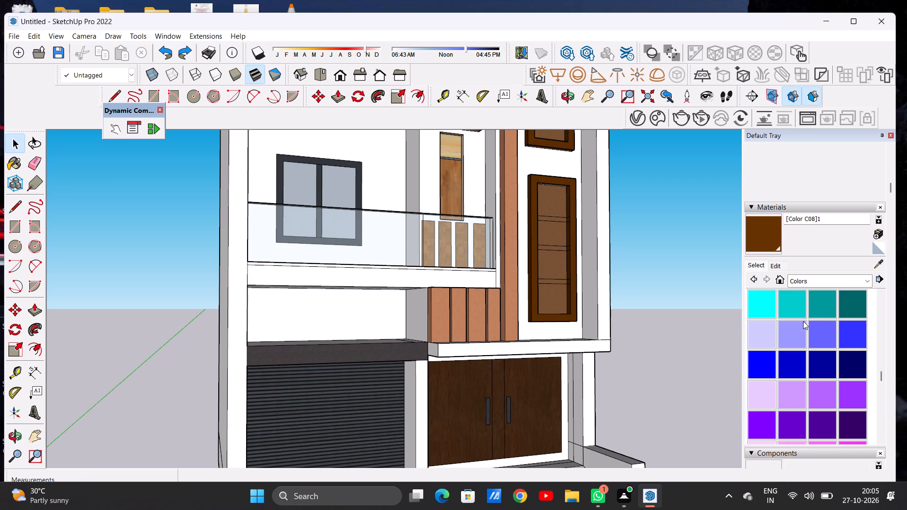
pyautogui.scroll(5, 803, 321)
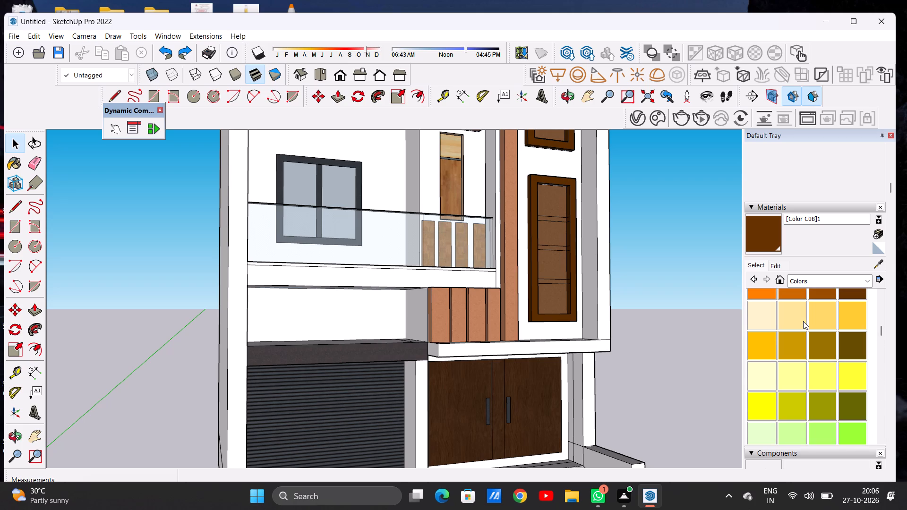
pyautogui.scroll(3, 803, 321)
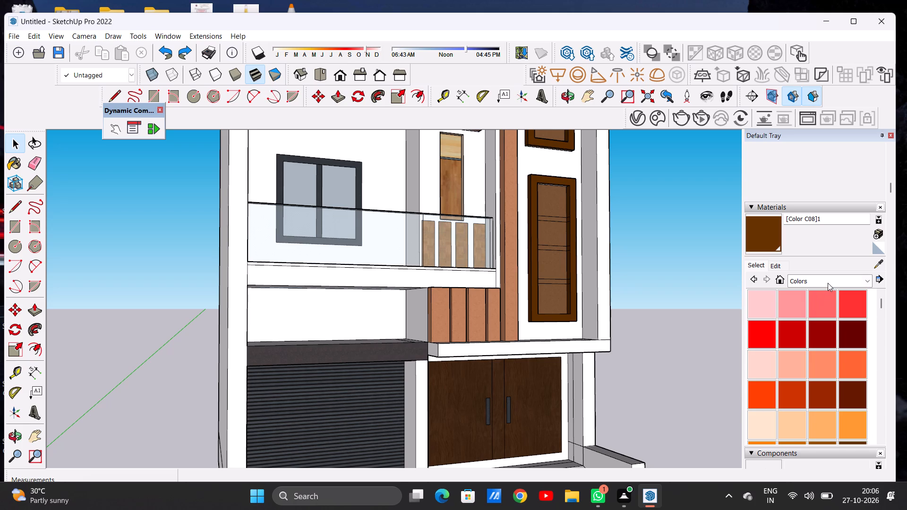
pyautogui.click(828, 283)
pyautogui.click(830, 329)
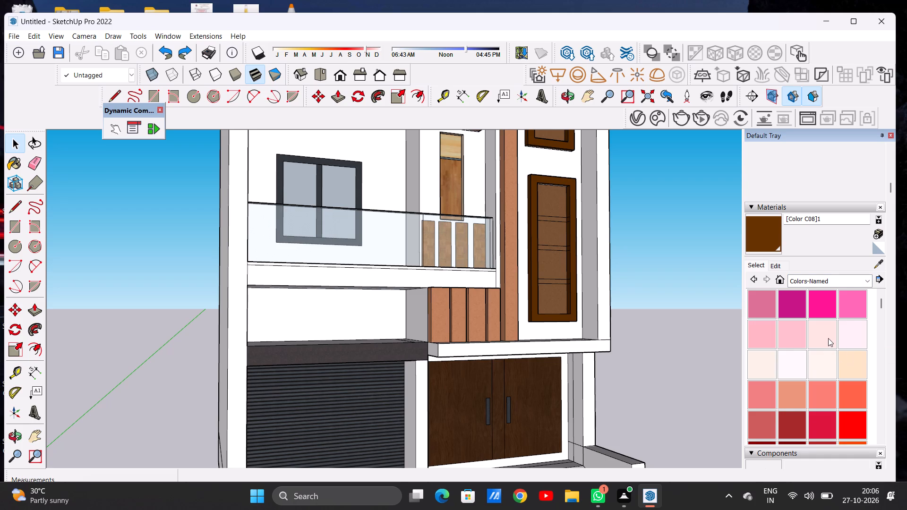
pyautogui.scroll(-2, 828, 338)
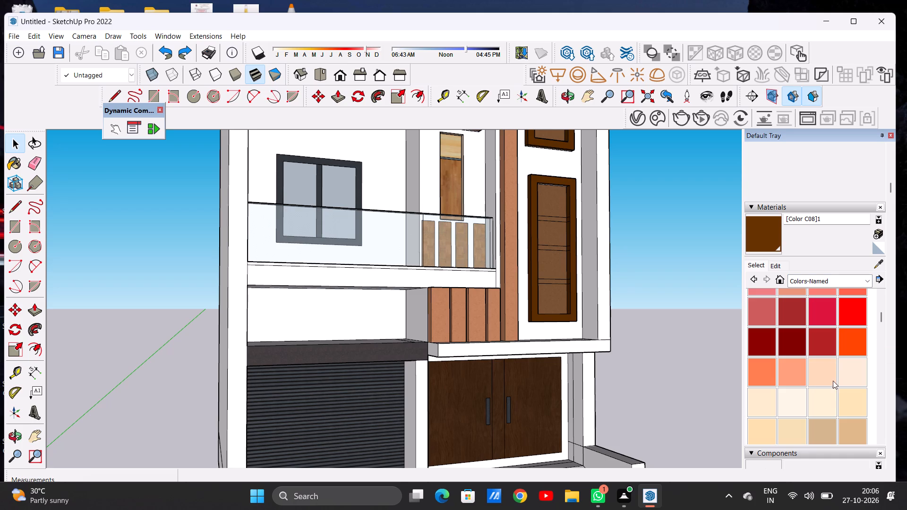
pyautogui.click(828, 429)
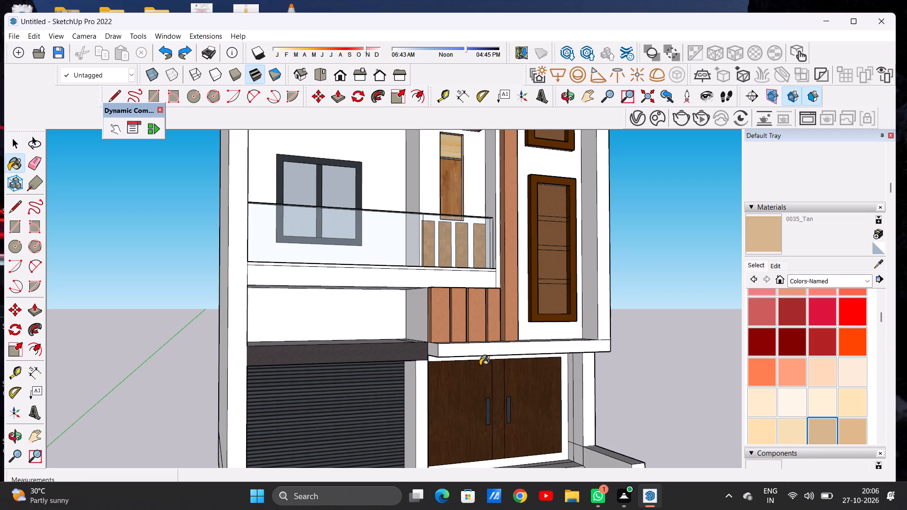
pyautogui.click(325, 307)
# Examine the newly painted wall strip above the shutter from an angle and from the front.
pyautogui.moveTo(383, 314); pyautogui.dragTo(225, 322, button='middle')
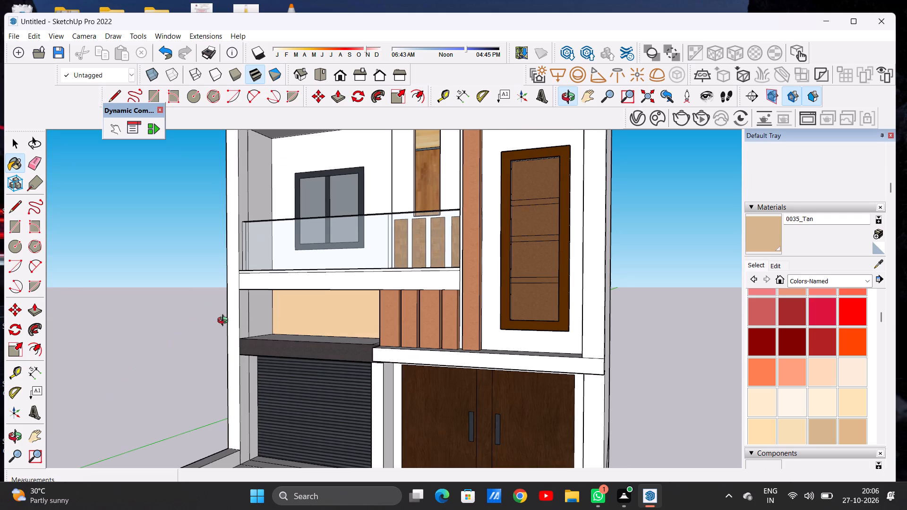
pyautogui.scroll(-6, 374, 314)
pyautogui.scroll(2, 339, 315)
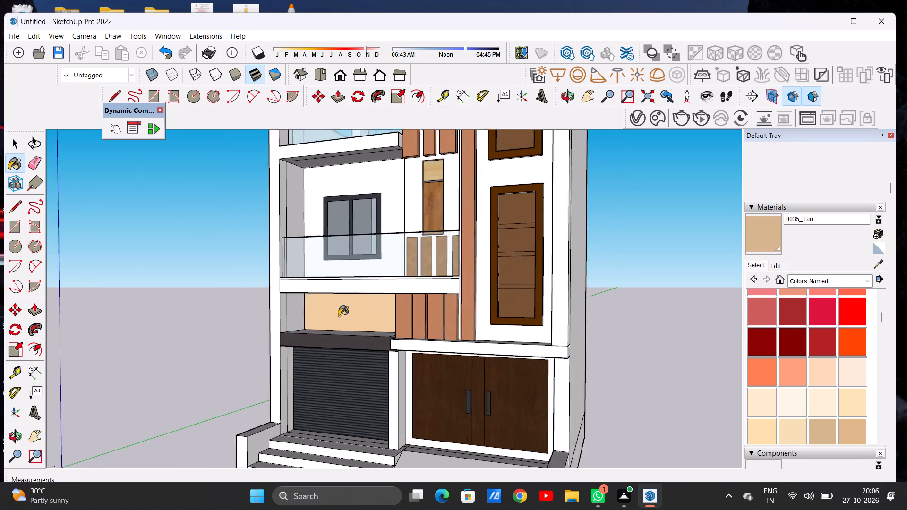
pyautogui.scroll(2, 339, 316)
pyautogui.moveTo(331, 328); pyautogui.dragTo(409, 328, button='middle')
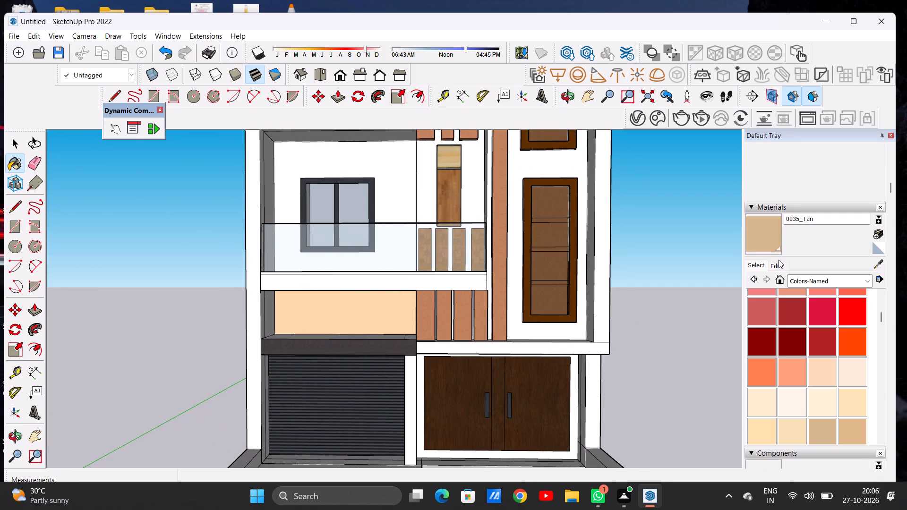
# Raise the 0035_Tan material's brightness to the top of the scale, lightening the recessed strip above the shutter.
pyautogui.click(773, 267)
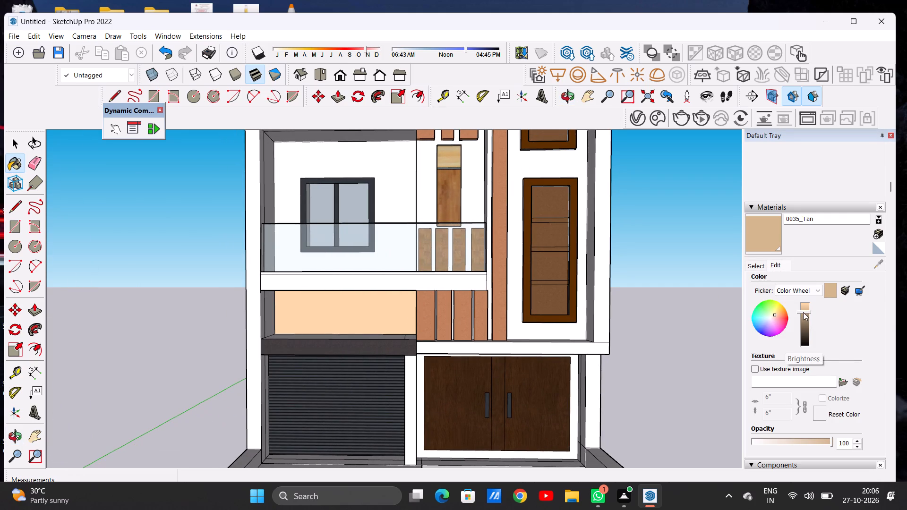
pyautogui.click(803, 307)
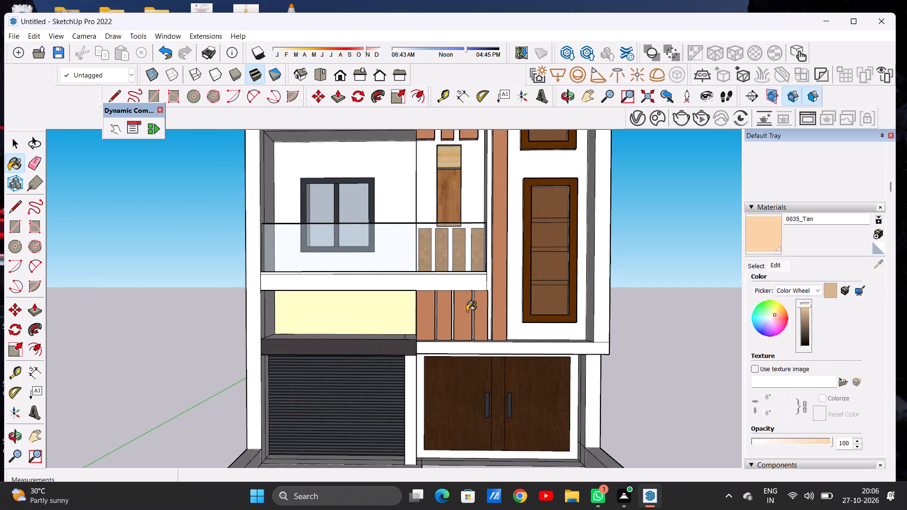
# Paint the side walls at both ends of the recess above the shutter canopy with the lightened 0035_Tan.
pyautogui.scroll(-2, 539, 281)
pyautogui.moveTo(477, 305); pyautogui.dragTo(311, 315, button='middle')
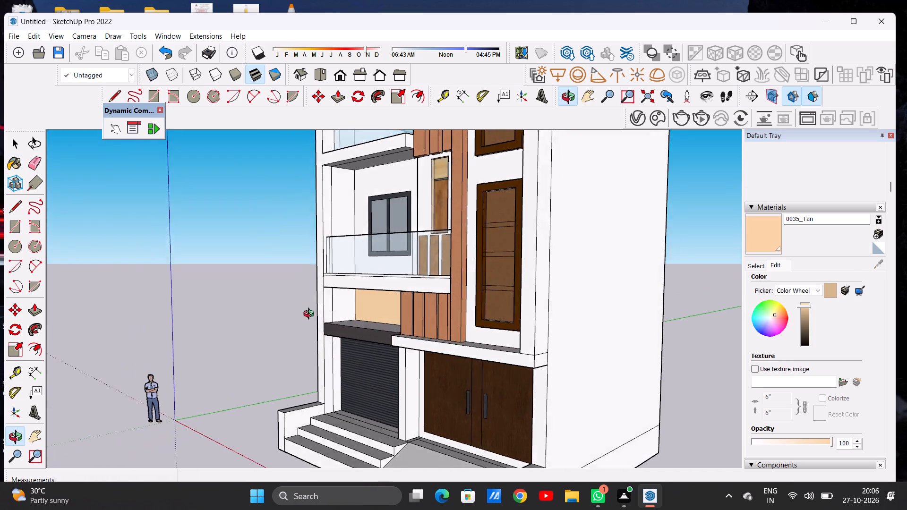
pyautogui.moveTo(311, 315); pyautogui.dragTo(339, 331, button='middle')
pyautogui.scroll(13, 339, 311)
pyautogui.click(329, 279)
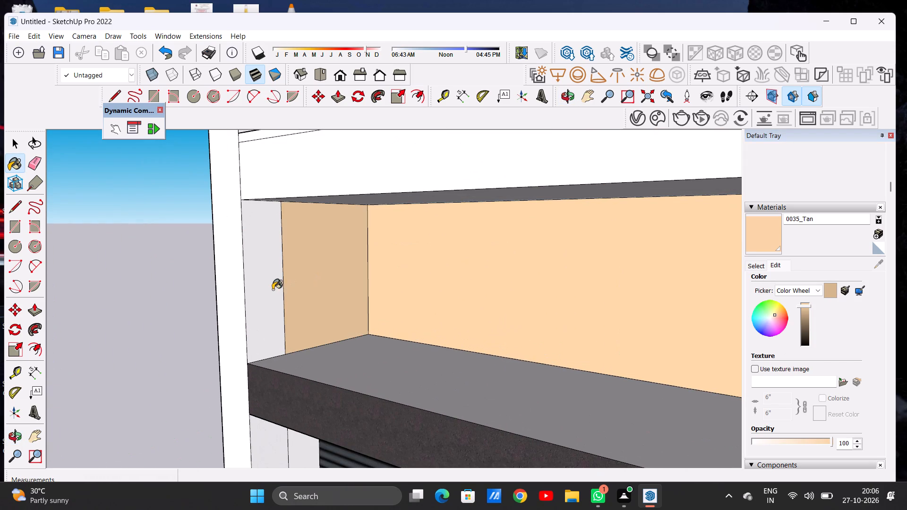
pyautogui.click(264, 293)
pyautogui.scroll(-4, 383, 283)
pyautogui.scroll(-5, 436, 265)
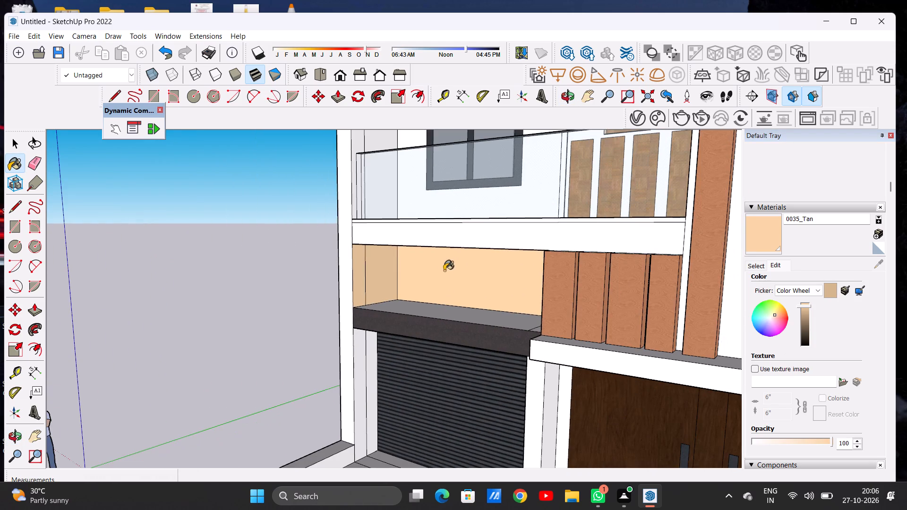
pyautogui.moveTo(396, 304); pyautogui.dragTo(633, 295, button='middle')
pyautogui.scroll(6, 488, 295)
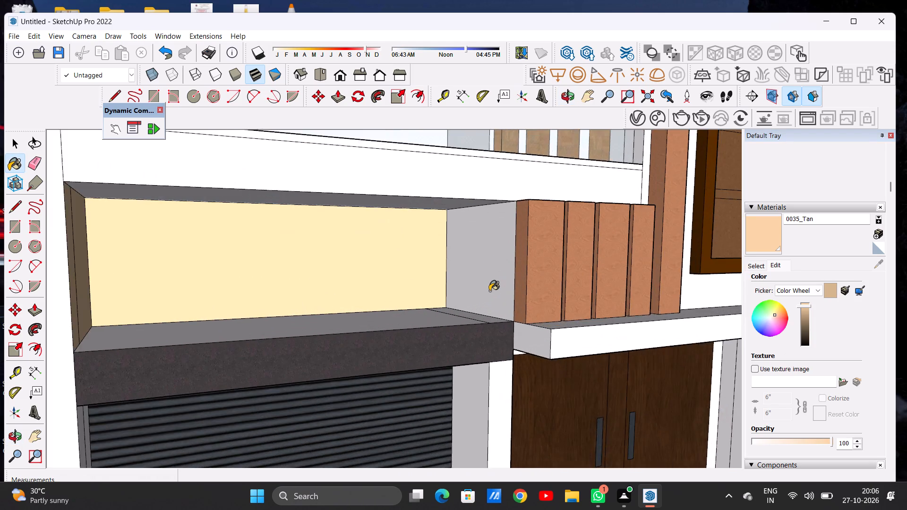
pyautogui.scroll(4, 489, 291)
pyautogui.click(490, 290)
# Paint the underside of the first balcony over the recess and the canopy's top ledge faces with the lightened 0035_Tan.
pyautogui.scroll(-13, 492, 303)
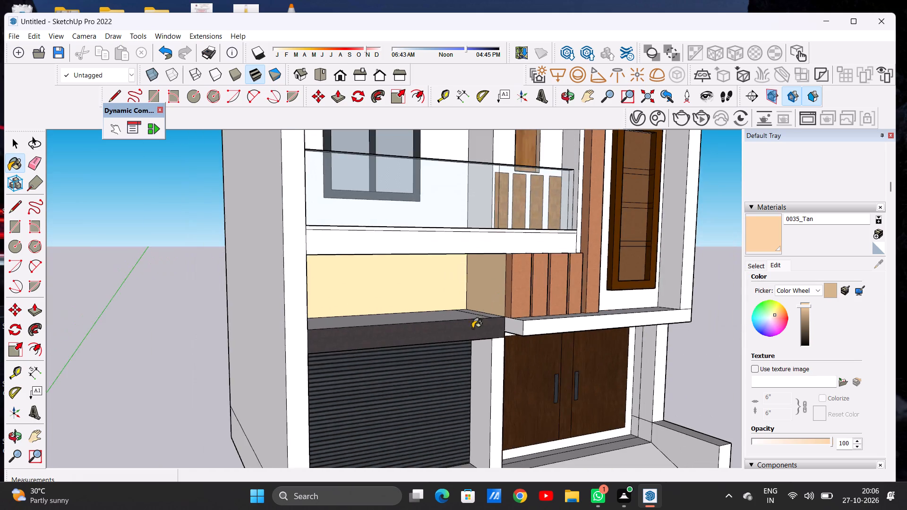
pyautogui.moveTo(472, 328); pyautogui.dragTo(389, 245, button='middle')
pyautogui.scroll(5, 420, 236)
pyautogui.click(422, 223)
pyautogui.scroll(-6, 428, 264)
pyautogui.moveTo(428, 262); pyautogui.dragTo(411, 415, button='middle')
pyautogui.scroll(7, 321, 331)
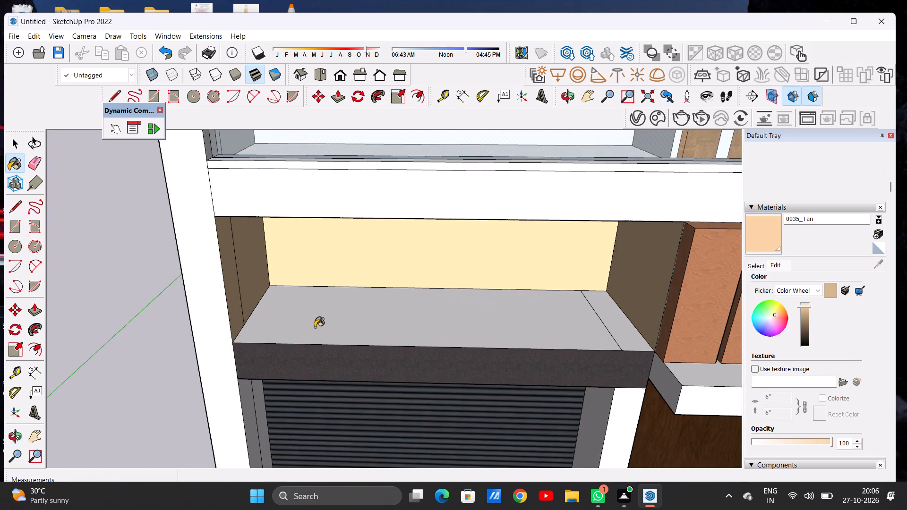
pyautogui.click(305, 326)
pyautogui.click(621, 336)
# Examine the tan recess above the shutter against the whole facade, from above and from the front.
pyautogui.scroll(-5, 465, 323)
pyautogui.moveTo(455, 340); pyautogui.dragTo(458, 299, button='middle')
pyautogui.scroll(-7, 398, 284)
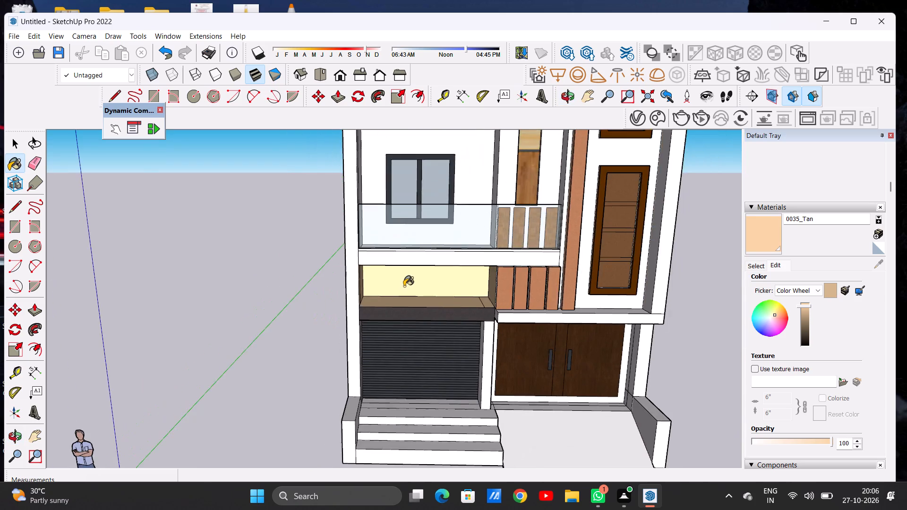
pyautogui.scroll(-4, 404, 286)
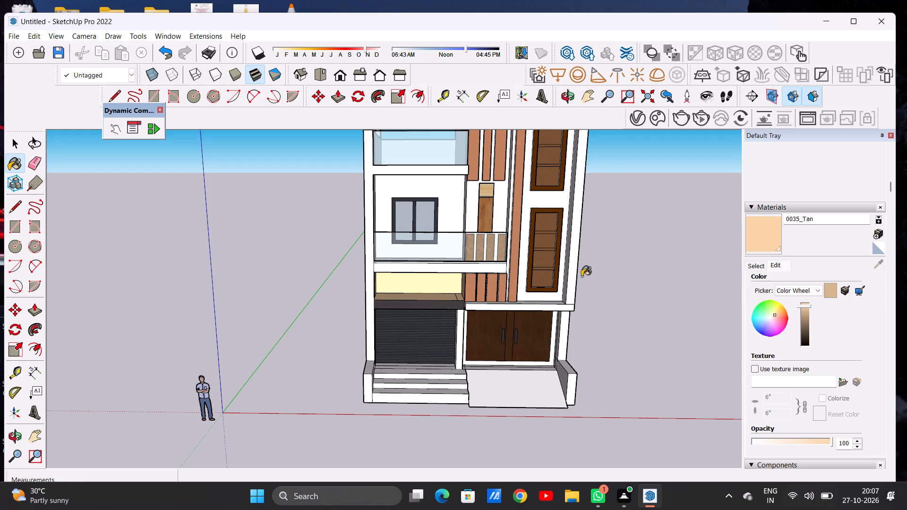
pyautogui.scroll(-1, 397, 240)
pyautogui.scroll(-1, 407, 287)
pyautogui.scroll(-19, 417, 324)
pyautogui.scroll(2, 423, 290)
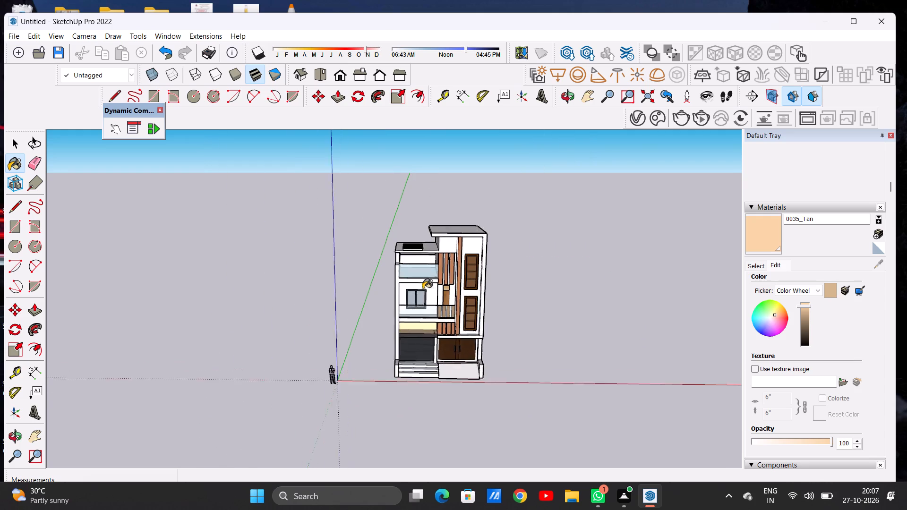
pyautogui.scroll(3, 423, 289)
pyautogui.moveTo(425, 340); pyautogui.dragTo(418, 280, button='middle')
pyautogui.scroll(8, 416, 319)
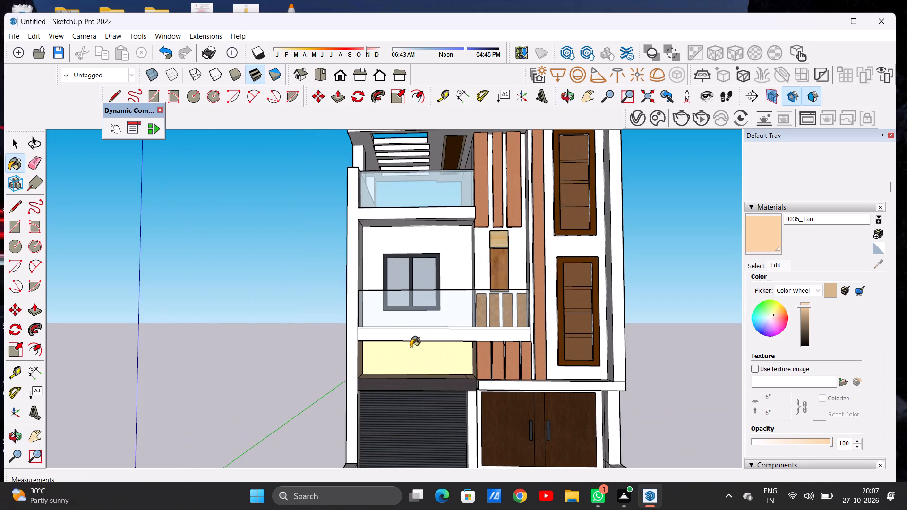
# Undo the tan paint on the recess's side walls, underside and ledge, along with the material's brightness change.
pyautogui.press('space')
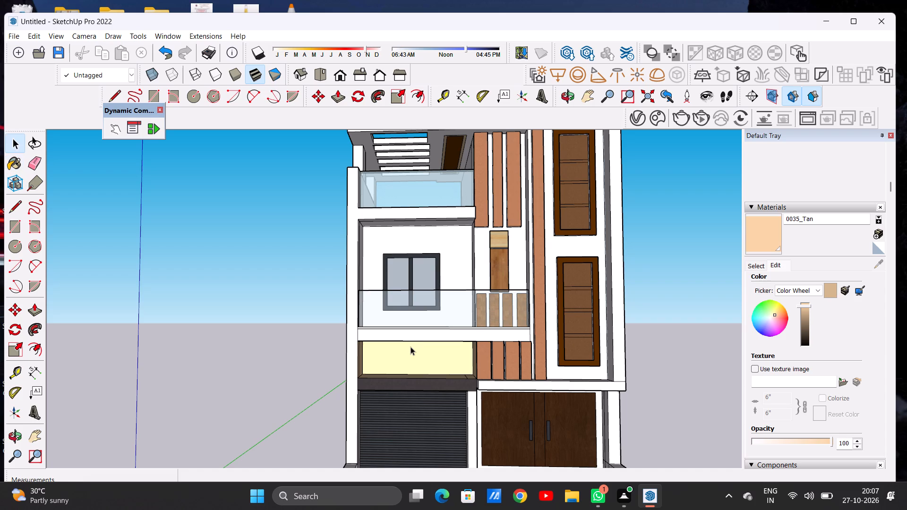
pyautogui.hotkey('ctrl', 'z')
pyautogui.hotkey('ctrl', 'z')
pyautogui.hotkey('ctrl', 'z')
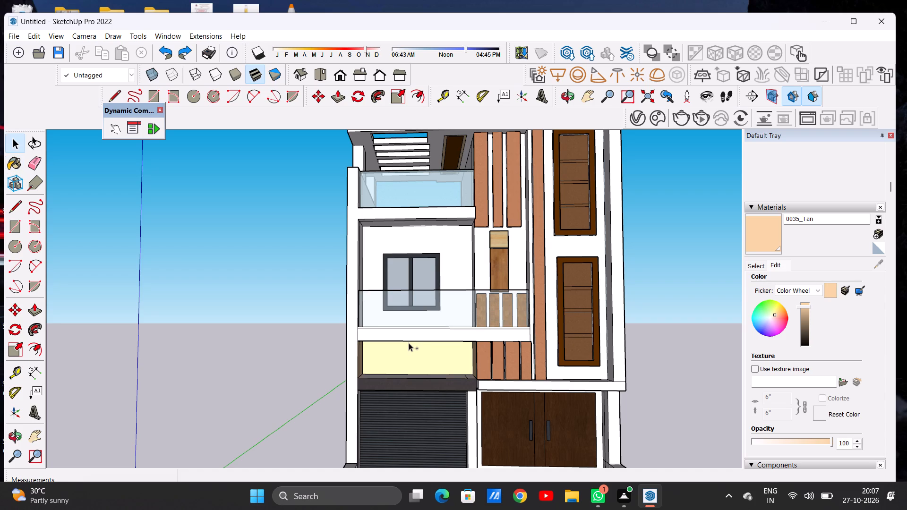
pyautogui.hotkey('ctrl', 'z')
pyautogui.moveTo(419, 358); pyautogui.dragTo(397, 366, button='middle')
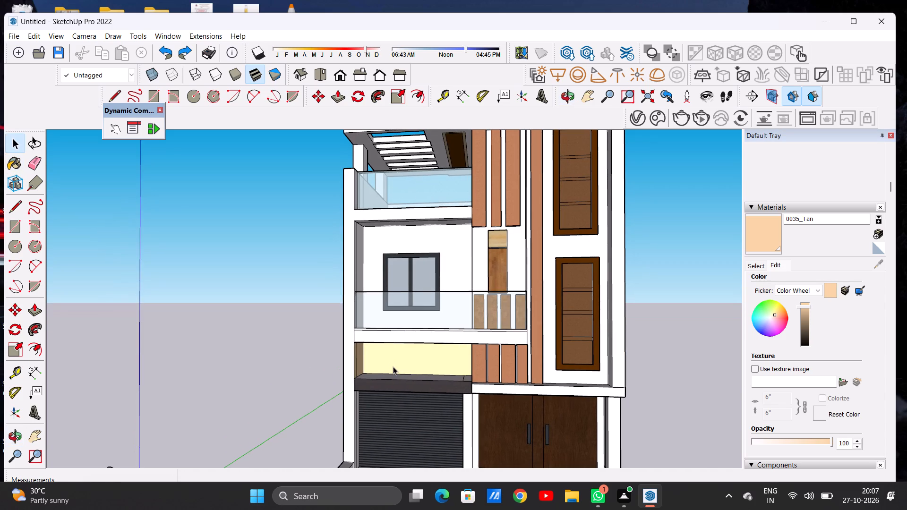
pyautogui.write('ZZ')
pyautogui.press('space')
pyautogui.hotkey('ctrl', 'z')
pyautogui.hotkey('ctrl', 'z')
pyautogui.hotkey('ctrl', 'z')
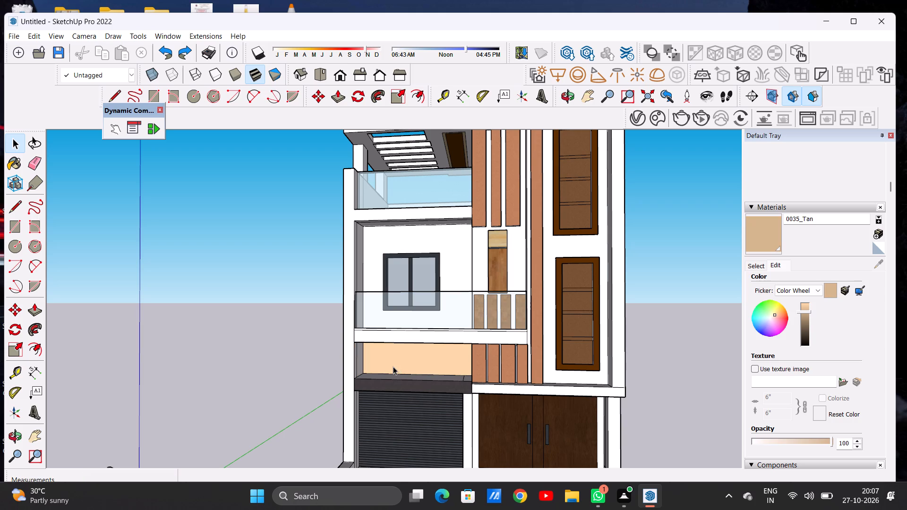
# Undo the 0035_Tan paint on the recessed wall strip above the shutter canopy.
pyautogui.hotkey('ctrl', 'z')
pyautogui.press('space')
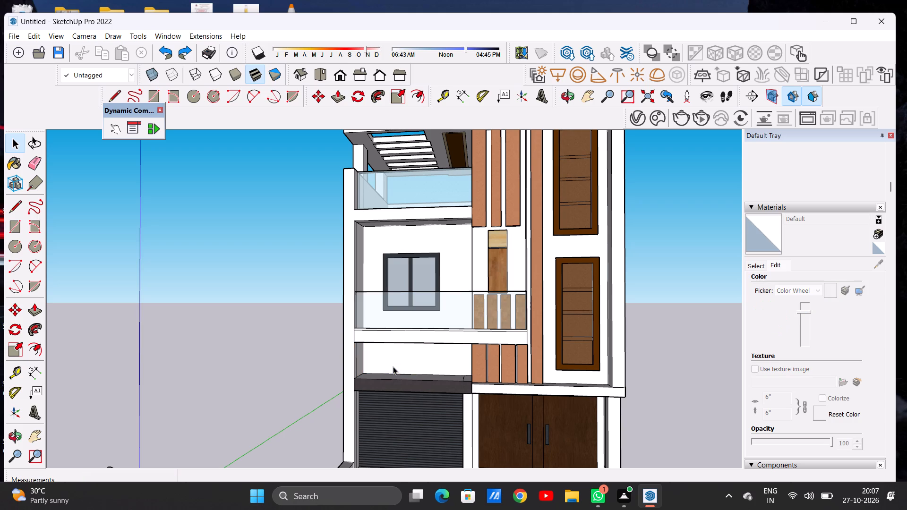
# Examine the front facade near and far, comparing the bare wall strip, first-floor window wall and balcony with the finished areas.
pyautogui.scroll(-6, 423, 340)
pyautogui.moveTo(421, 353); pyautogui.dragTo(441, 339, button='middle')
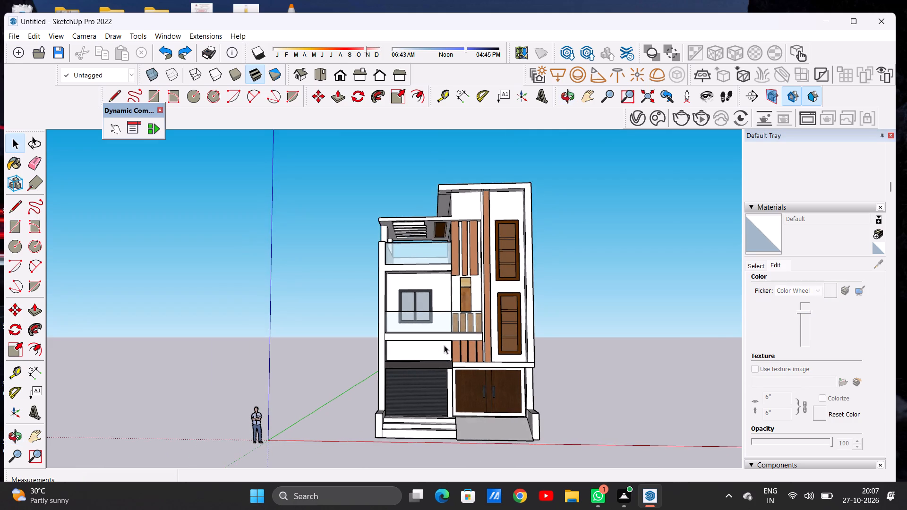
pyautogui.scroll(8, 445, 346)
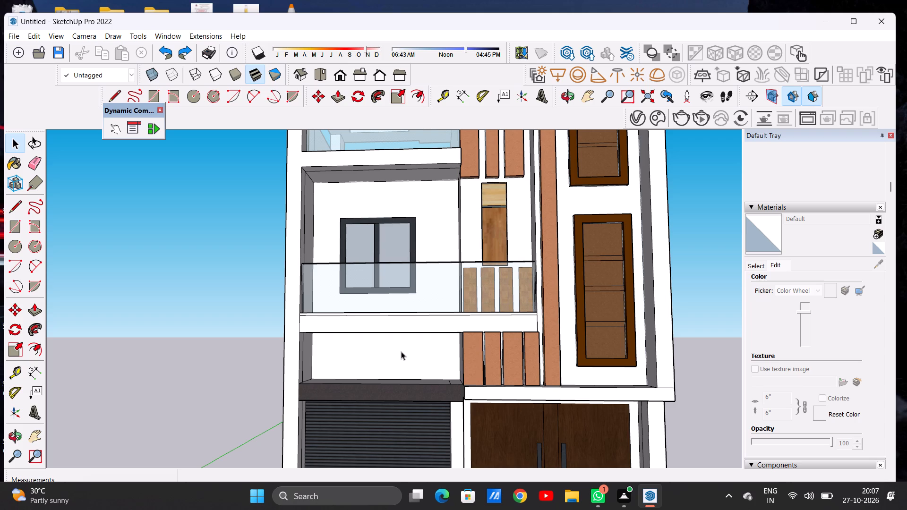
pyautogui.scroll(-16, 405, 357)
pyautogui.scroll(-6, 430, 344)
pyautogui.scroll(1, 431, 343)
pyautogui.scroll(-7, 431, 343)
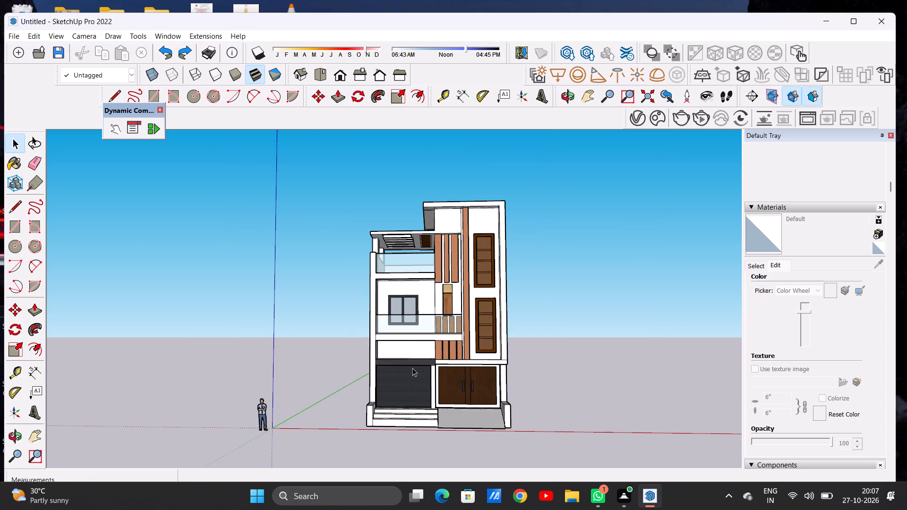
pyautogui.scroll(-6, 411, 364)
pyautogui.scroll(18, 413, 335)
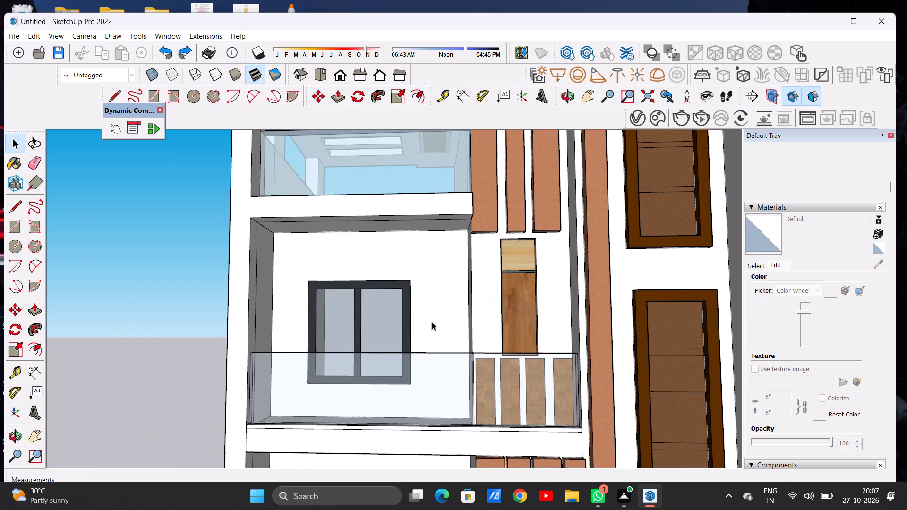
pyautogui.scroll(2, 432, 322)
pyautogui.scroll(-1, 432, 322)
pyautogui.scroll(15, 432, 322)
pyautogui.scroll(-5, 437, 320)
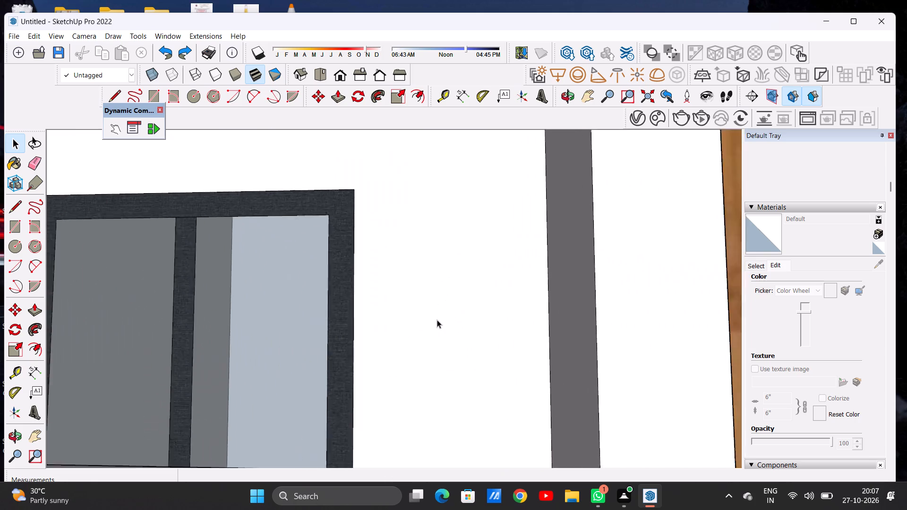
pyautogui.scroll(-14, 437, 320)
pyautogui.scroll(1, 388, 334)
pyautogui.scroll(-9, 388, 334)
pyautogui.scroll(1, 401, 328)
pyautogui.scroll(-9, 416, 326)
# Examine the whole house from the side, from above and from the front to judge the overall colour scheme.
pyautogui.moveTo(473, 340); pyautogui.dragTo(243, 405, button='middle')
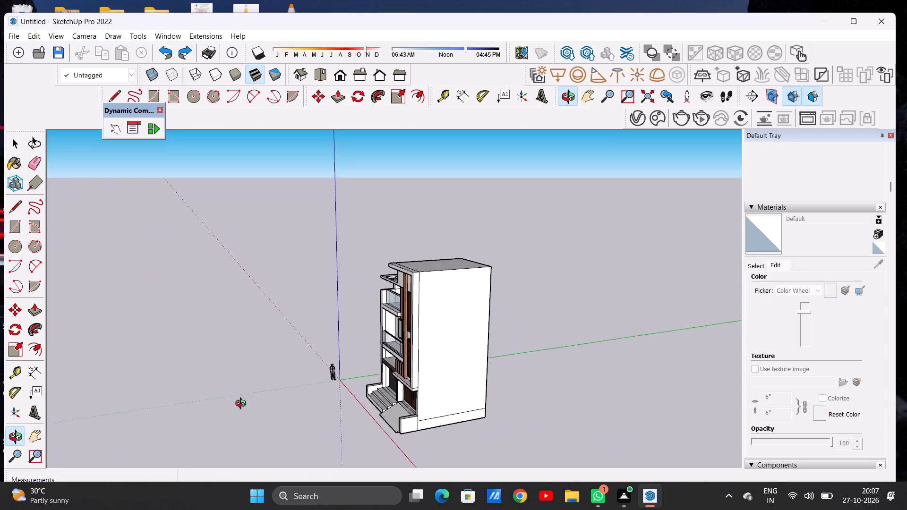
pyautogui.moveTo(243, 405); pyautogui.dragTo(445, 379, button='middle')
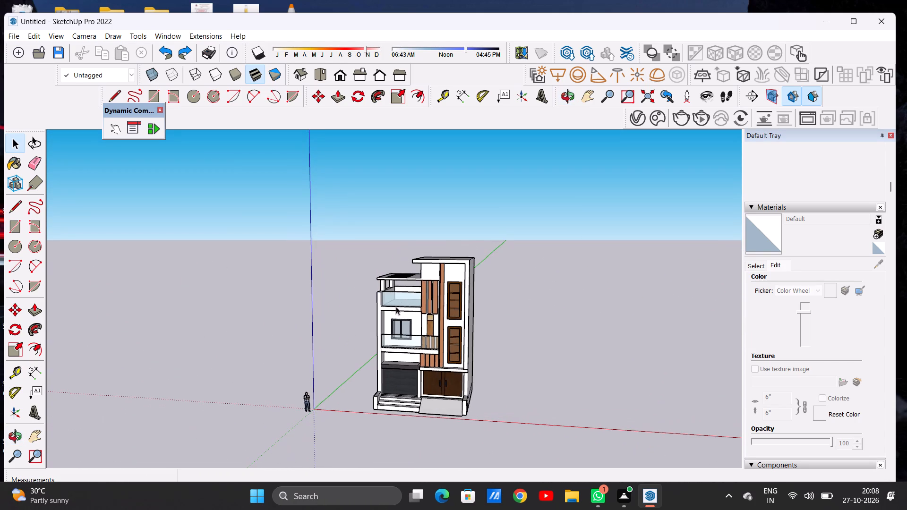
pyautogui.scroll(8, 398, 288)
pyautogui.scroll(-5, 420, 315)
pyautogui.moveTo(459, 340); pyautogui.dragTo(478, 318, button='middle')
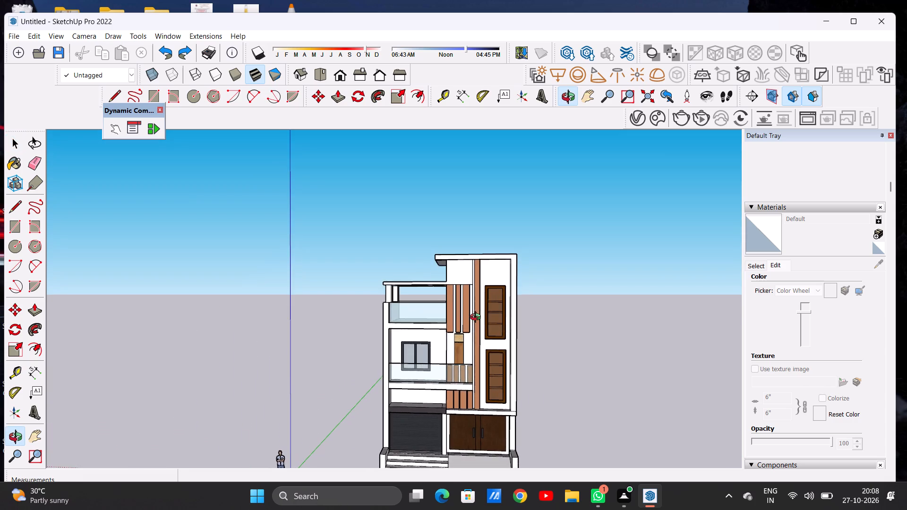
pyautogui.moveTo(478, 318); pyautogui.dragTo(480, 308, button='middle')
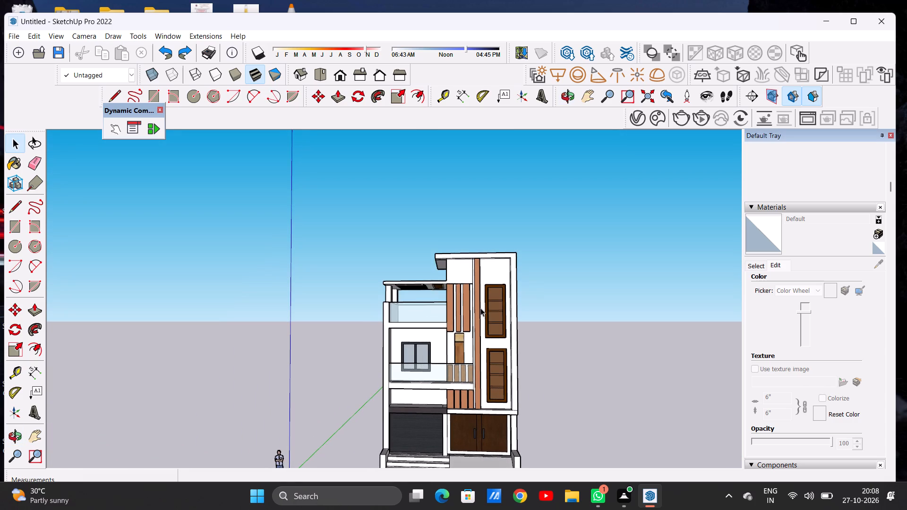
pyautogui.scroll(-2, 479, 305)
pyautogui.scroll(12, 492, 360)
pyautogui.scroll(-5, 488, 297)
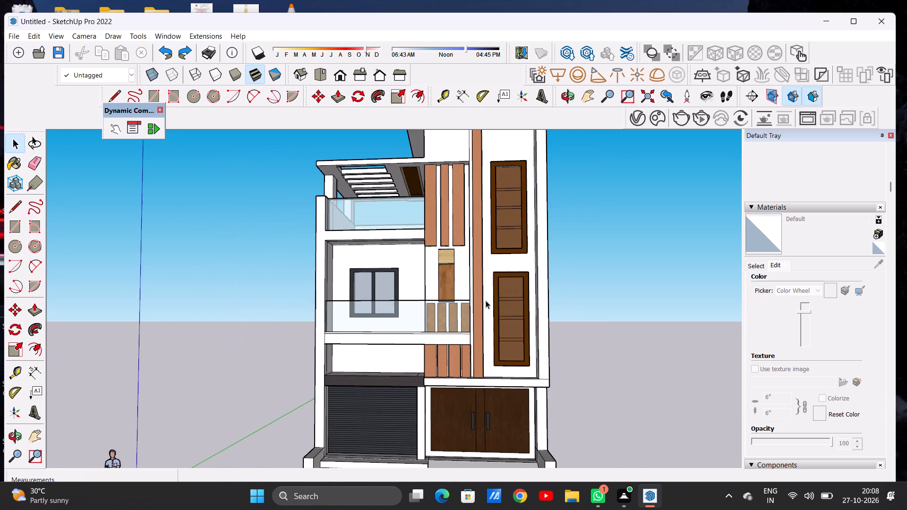
pyautogui.moveTo(484, 389); pyautogui.dragTo(480, 408, button='middle')
pyautogui.scroll(-4, 462, 351)
pyautogui.scroll(2, 412, 374)
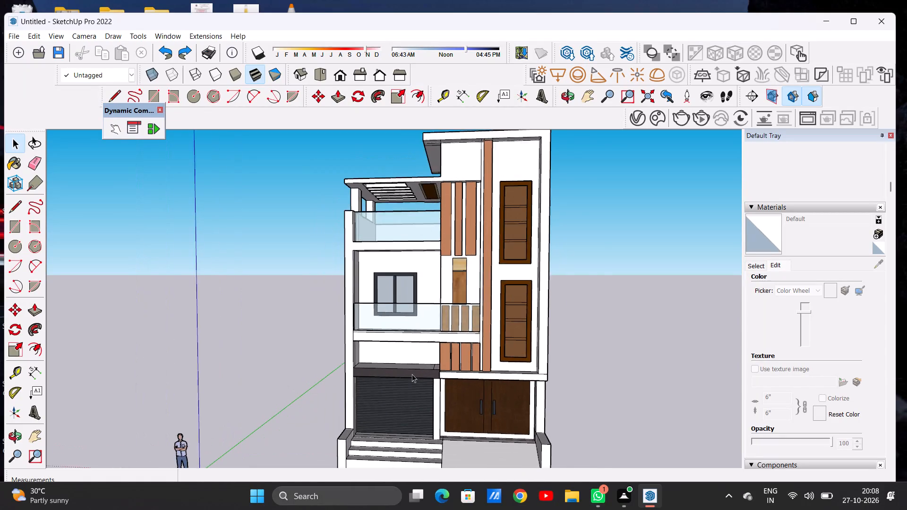
# Examine the shutter canopy recess from an angle, and the first-floor balcony wall around the narrow wood panel up close.
pyautogui.scroll(3, 412, 374)
pyautogui.moveTo(409, 370); pyautogui.dragTo(296, 392, button='middle')
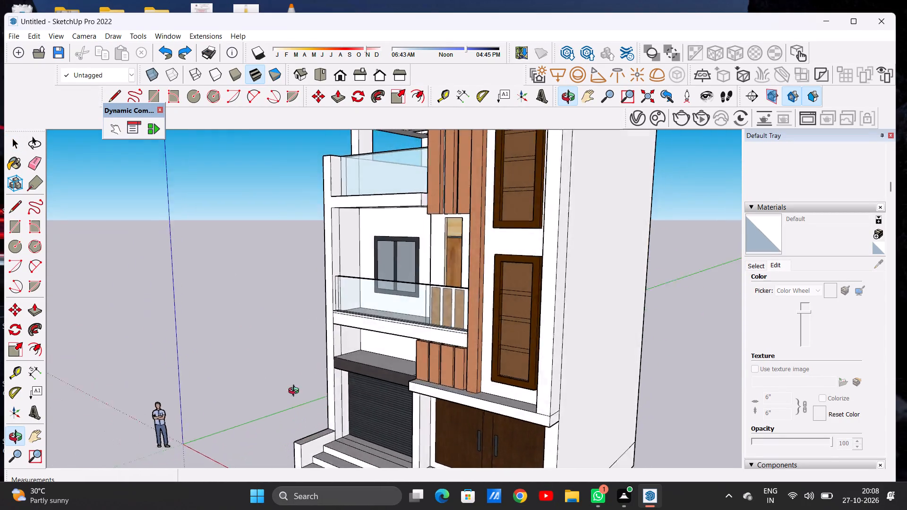
pyautogui.moveTo(296, 392); pyautogui.dragTo(409, 341, button='middle')
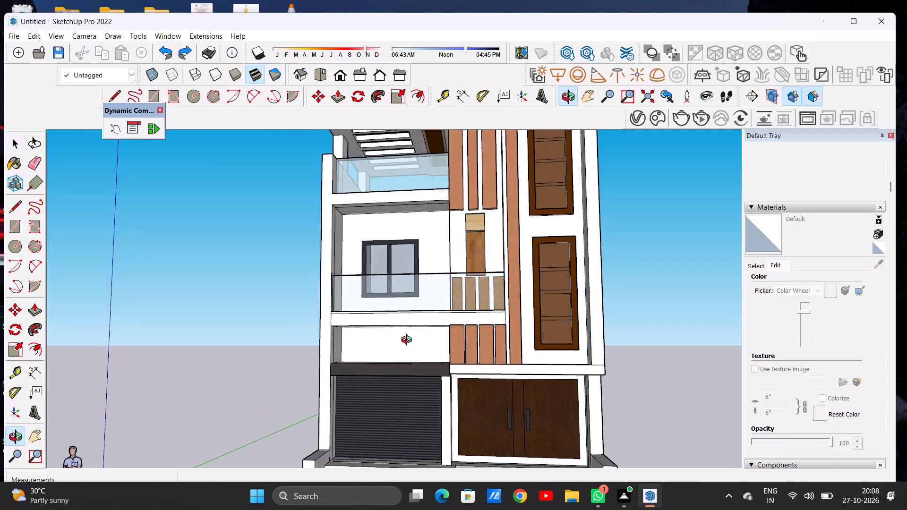
pyautogui.moveTo(409, 341); pyautogui.dragTo(415, 340, button='middle')
pyautogui.scroll(-11, 412, 331)
pyautogui.moveTo(412, 336); pyautogui.dragTo(422, 390, button='middle')
pyautogui.scroll(18, 426, 311)
pyautogui.middleClick(442, 303)
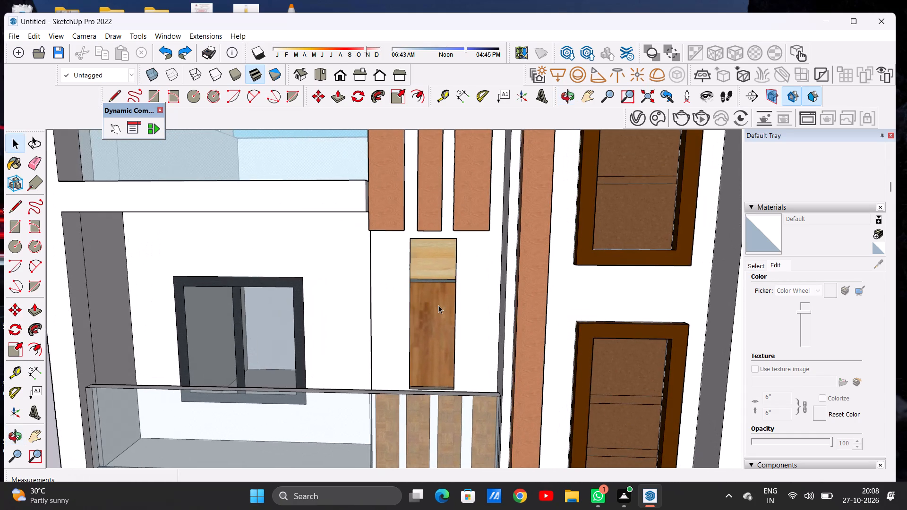
pyautogui.scroll(-2, 419, 308)
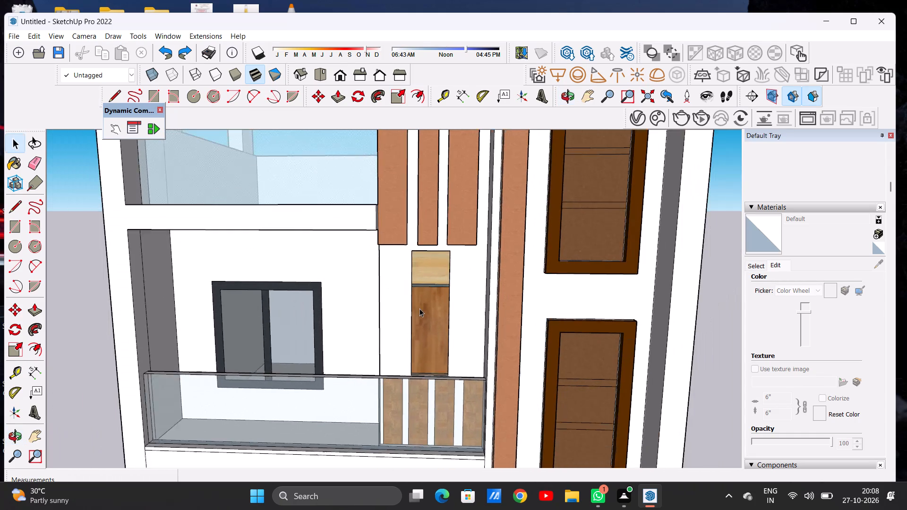
# Examine the house front from an angle, from afar and from above to compare the finished woodwork with the bare walls.
pyautogui.scroll(-10, 419, 308)
pyautogui.moveTo(464, 274); pyautogui.dragTo(341, 291, button='middle')
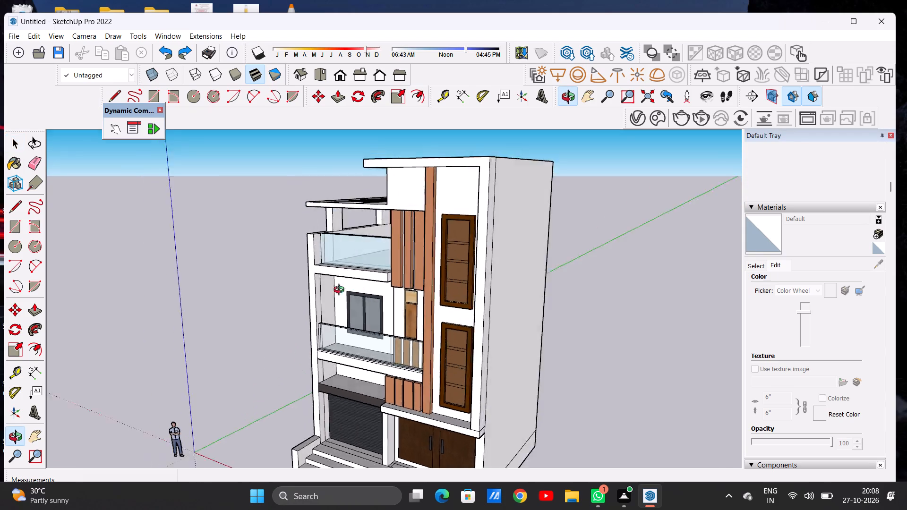
pyautogui.moveTo(341, 291); pyautogui.dragTo(350, 303, button='middle')
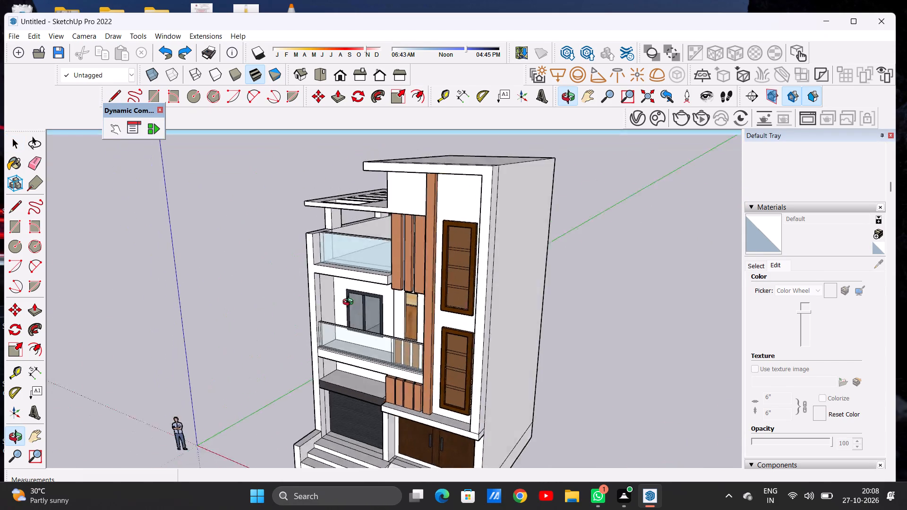
pyautogui.moveTo(350, 303); pyautogui.dragTo(458, 290, button='middle')
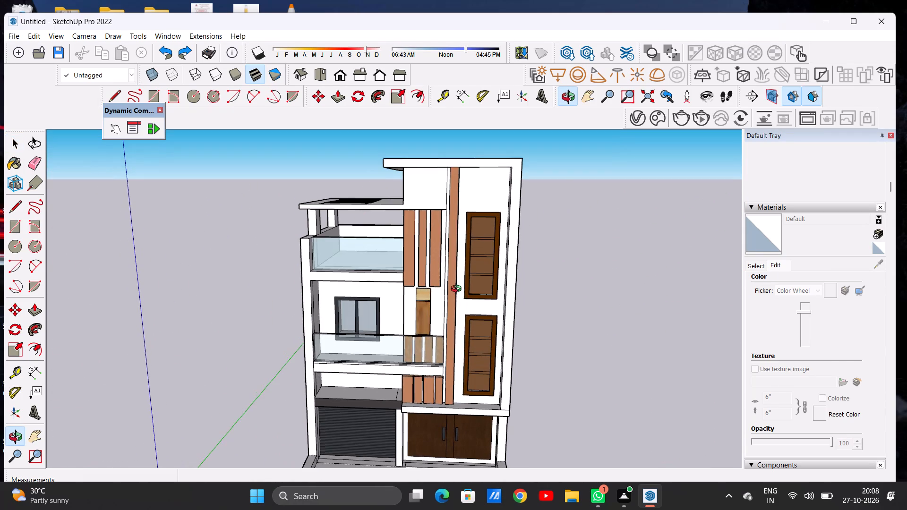
pyautogui.moveTo(458, 290); pyautogui.dragTo(471, 280, button='middle')
pyautogui.scroll(1, 449, 309)
pyautogui.scroll(-4, 441, 338)
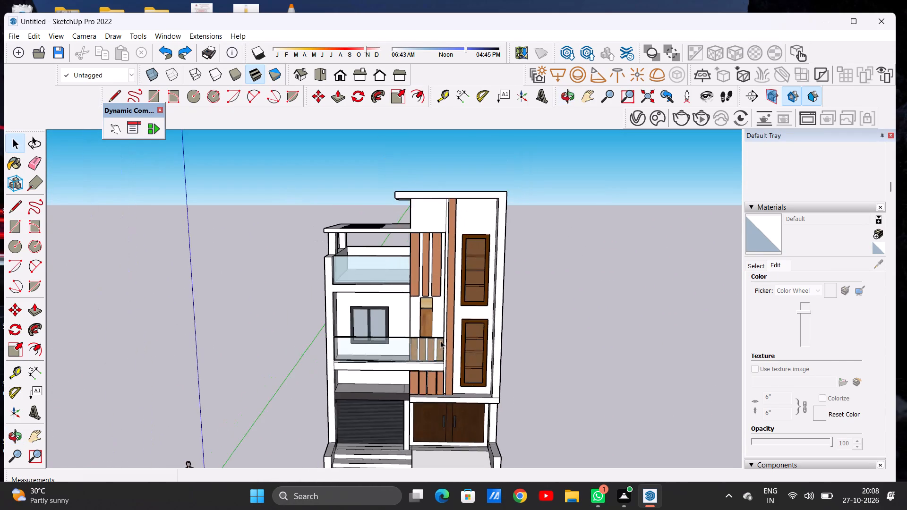
pyautogui.scroll(-13, 443, 336)
pyautogui.scroll(6, 445, 354)
pyautogui.moveTo(485, 340); pyautogui.dragTo(401, 304, button='middle')
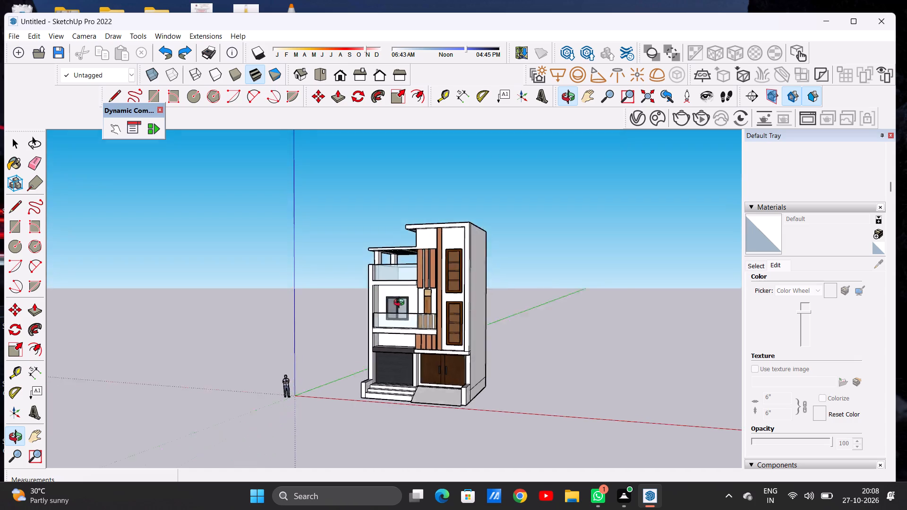
pyautogui.moveTo(401, 304); pyautogui.dragTo(450, 313, button='middle')
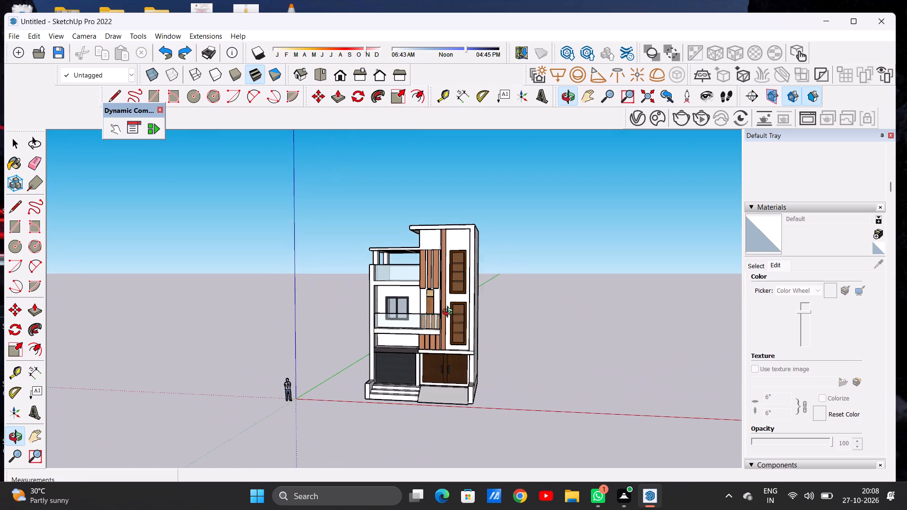
pyautogui.moveTo(450, 313); pyautogui.dragTo(476, 311, button='middle')
pyautogui.scroll(9, 450, 302)
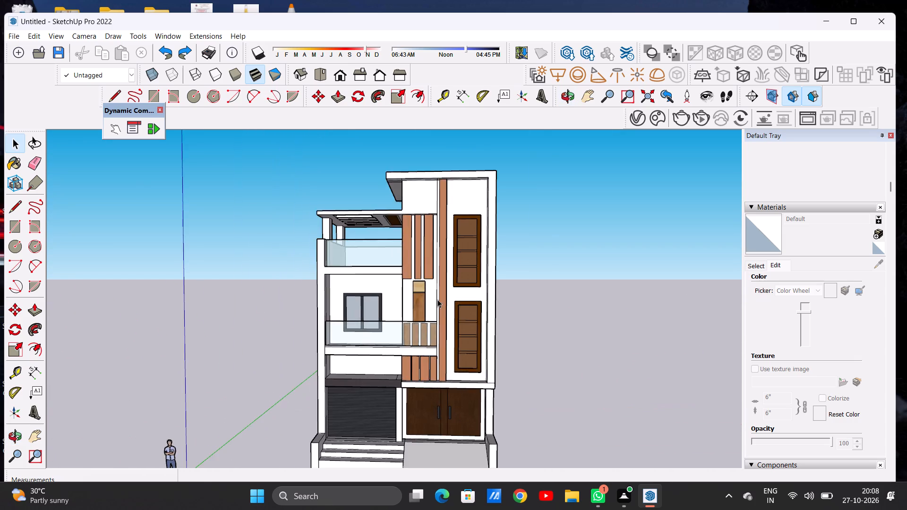
pyautogui.scroll(3, 437, 299)
pyautogui.moveTo(450, 306); pyautogui.dragTo(481, 344, button='middle')
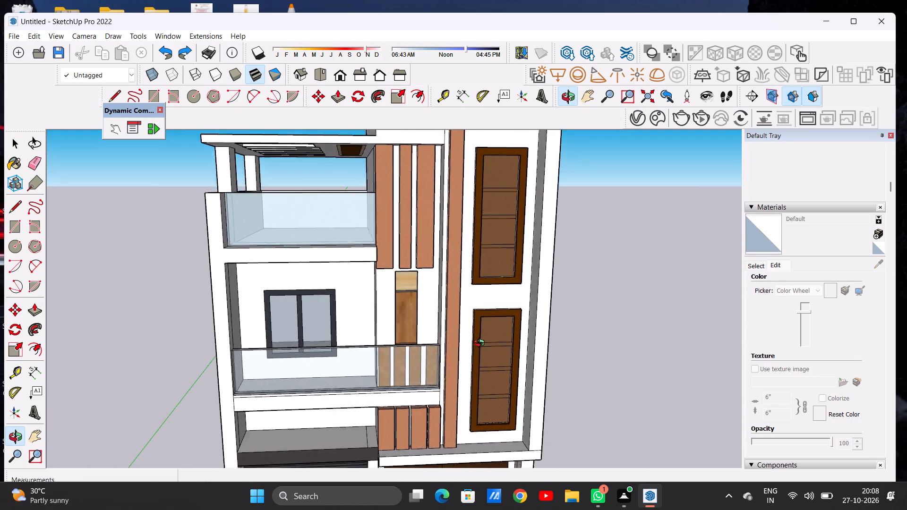
pyautogui.moveTo(481, 344); pyautogui.dragTo(468, 356, button='middle')
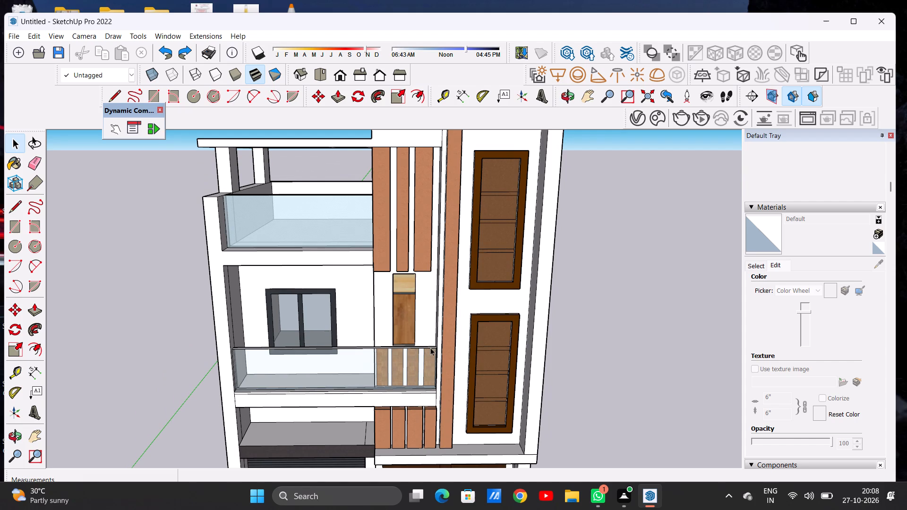
# Examine the whole front elevation from raised and eye-level views to judge the white walls against the slats and window frames.
pyautogui.scroll(-2, 445, 368)
pyautogui.scroll(1, 450, 371)
pyautogui.scroll(-4, 452, 372)
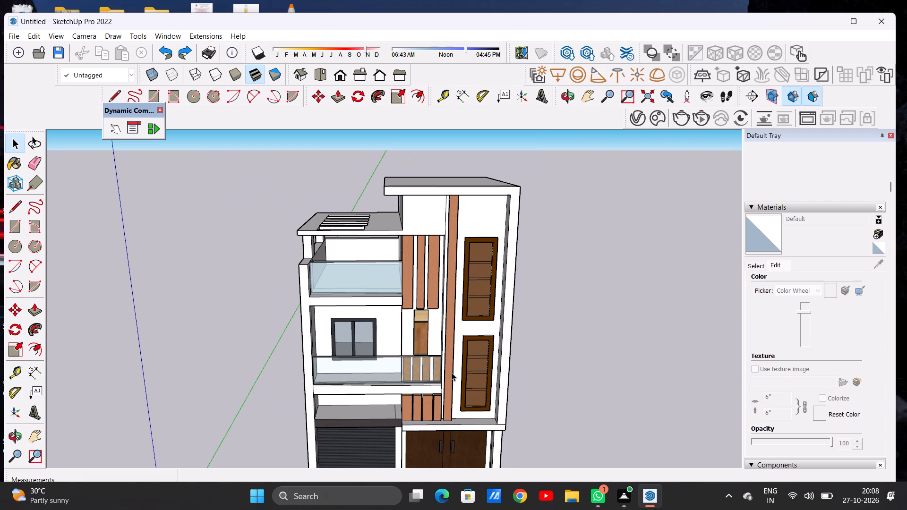
pyautogui.scroll(-13, 452, 361)
pyautogui.scroll(4, 418, 336)
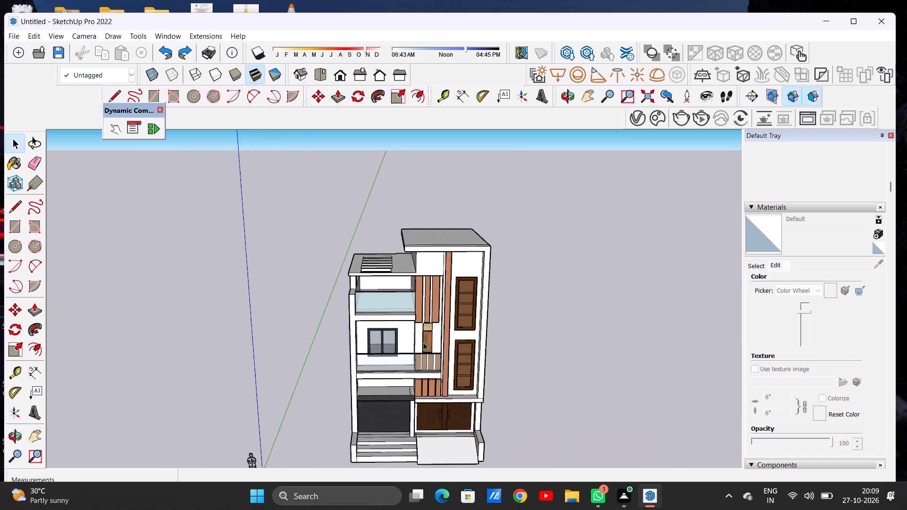
pyautogui.scroll(3, 423, 342)
pyautogui.moveTo(429, 346); pyautogui.dragTo(432, 335, button='middle')
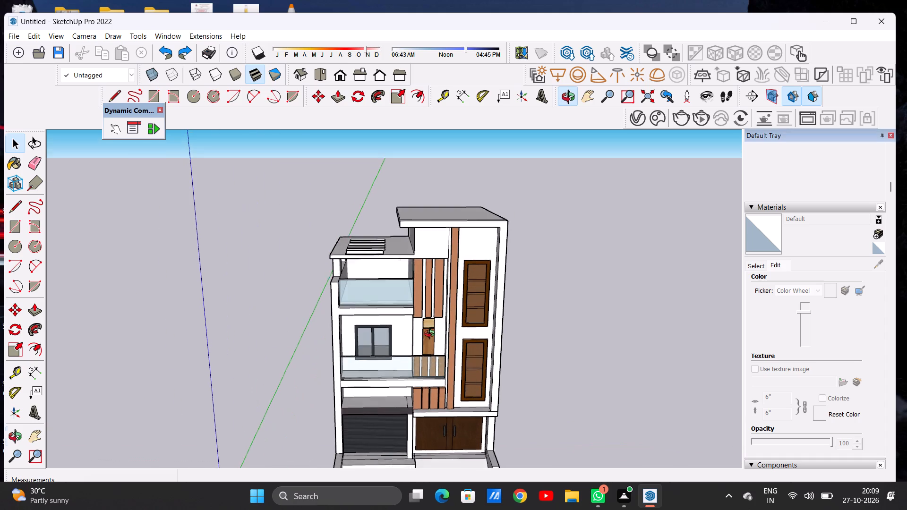
pyautogui.moveTo(432, 335); pyautogui.dragTo(418, 293, button='middle')
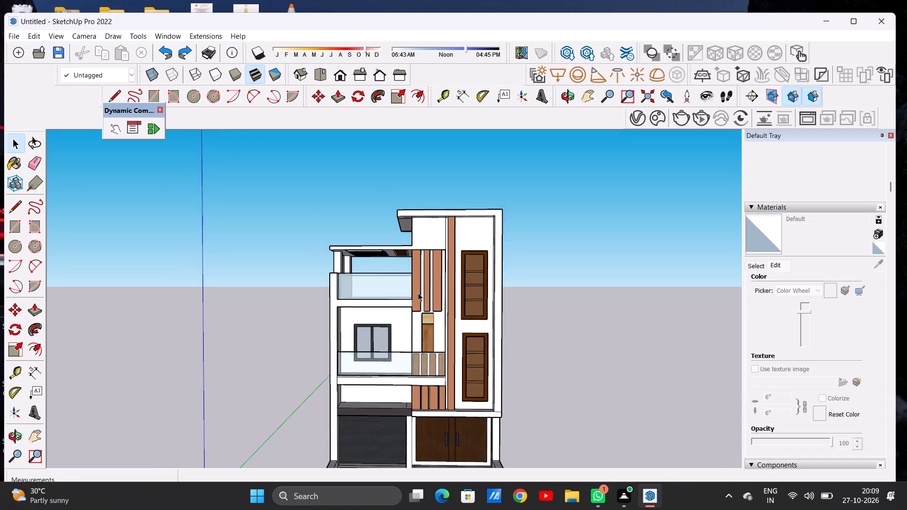
pyautogui.scroll(1, 418, 293)
pyautogui.moveTo(383, 292); pyautogui.dragTo(385, 314, button='middle')
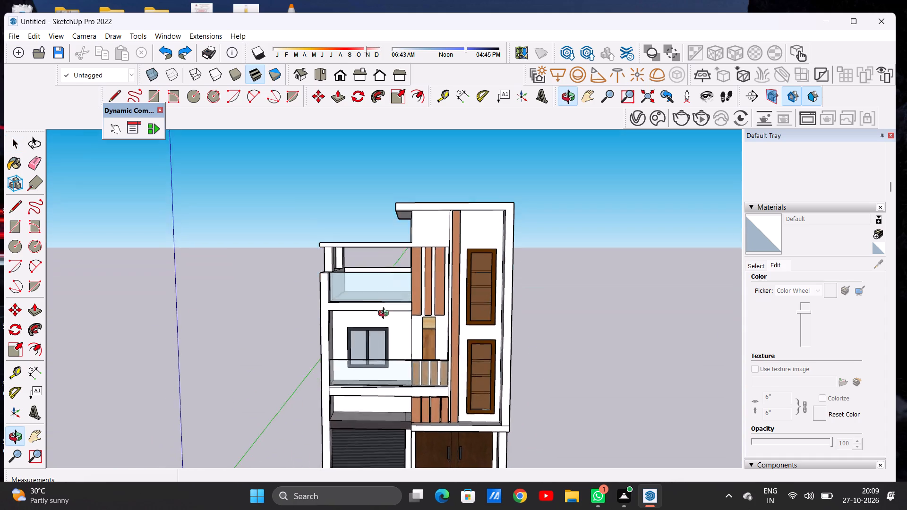
pyautogui.moveTo(385, 314); pyautogui.dragTo(385, 325, button='middle')
pyautogui.scroll(1, 385, 325)
pyautogui.scroll(-7, 394, 258)
pyautogui.scroll(7, 404, 292)
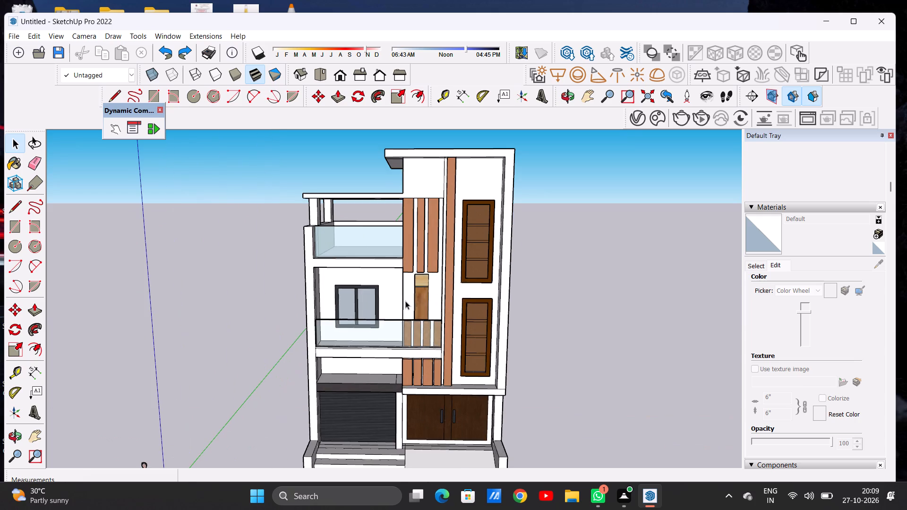
pyautogui.moveTo(405, 309); pyautogui.dragTo(405, 260, button='middle')
# Examine the first-floor balcony wall from below and the whole house from a raised corner view.
pyautogui.scroll(5, 409, 277)
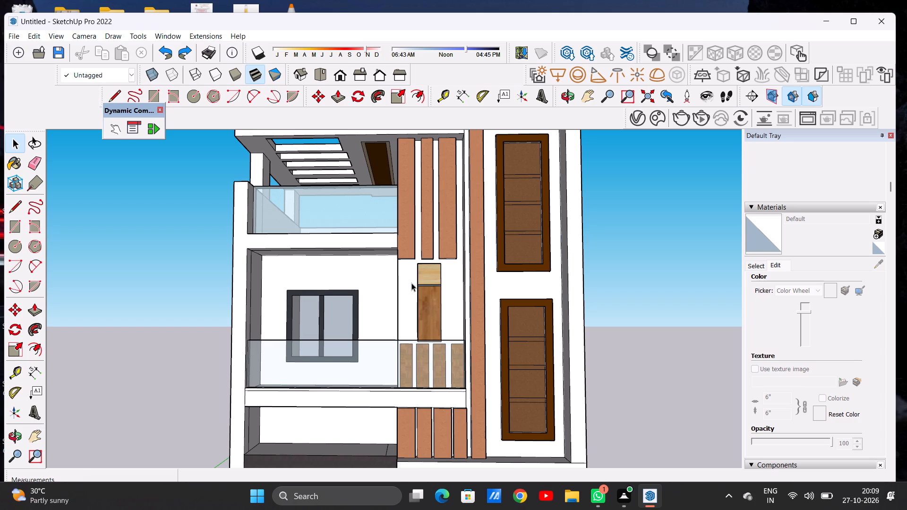
pyautogui.scroll(1, 412, 287)
pyautogui.scroll(-5, 397, 333)
pyautogui.scroll(-7, 446, 349)
pyautogui.scroll(1, 439, 349)
pyautogui.scroll(-11, 439, 349)
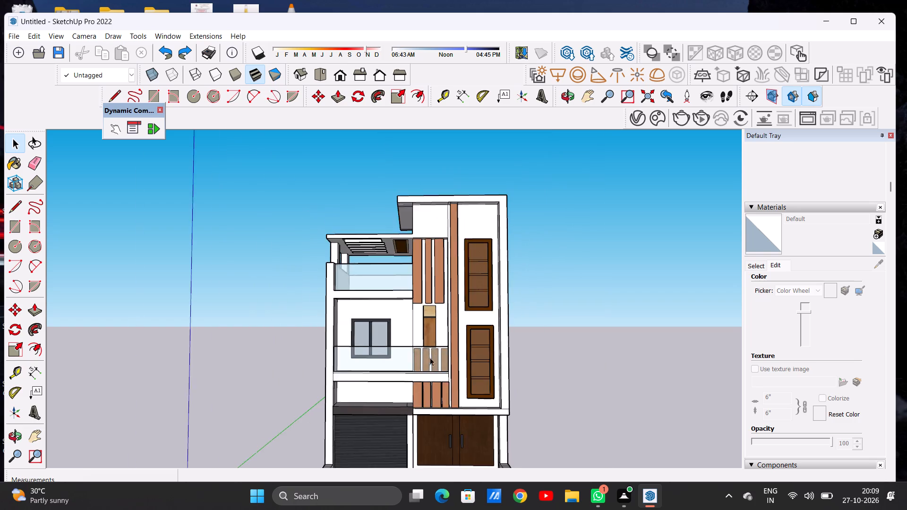
pyautogui.scroll(-7, 430, 357)
pyautogui.scroll(2, 429, 334)
pyautogui.scroll(-1, 429, 334)
pyautogui.scroll(3, 429, 334)
pyautogui.moveTo(427, 384); pyautogui.dragTo(359, 473, button='middle')
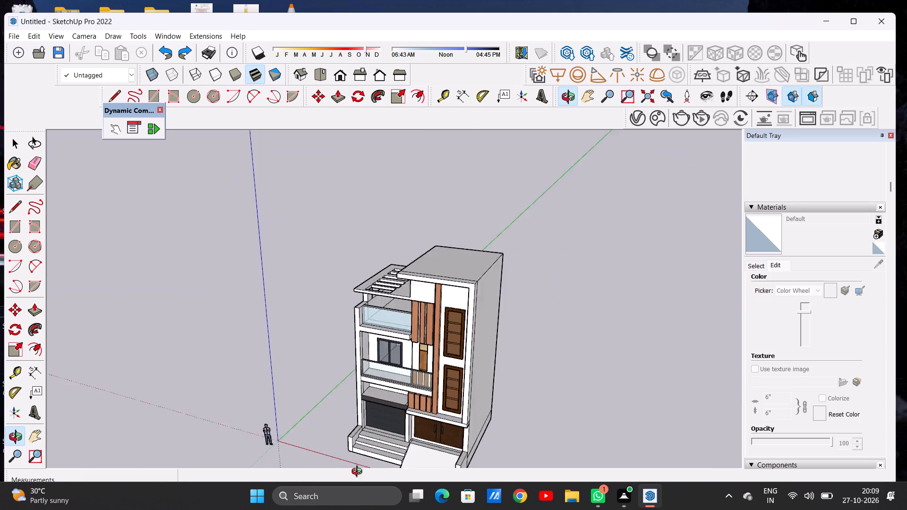
pyautogui.moveTo(359, 473); pyautogui.dragTo(419, 384, button='middle')
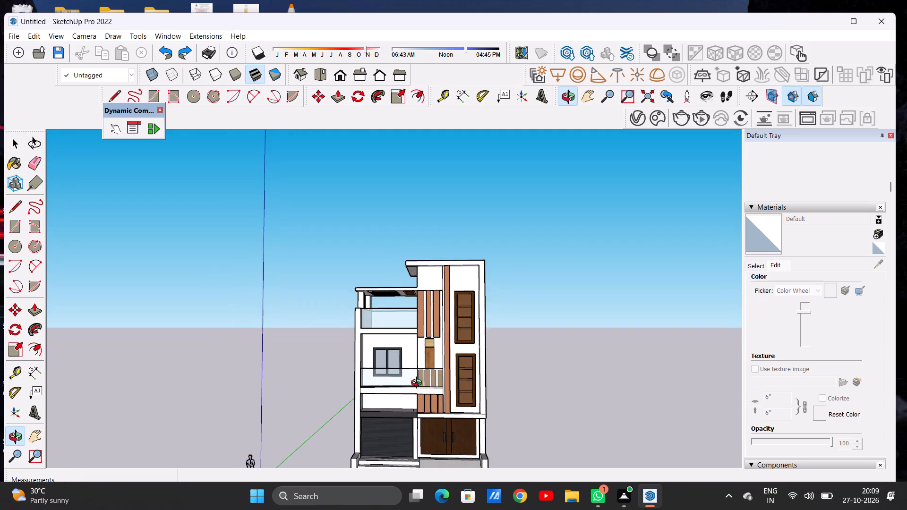
pyautogui.moveTo(419, 384); pyautogui.dragTo(420, 379, button='middle')
# Browse the Tile material collection for a wall finish while viewing the walls beside the wood panel and tall windows up close.
pyautogui.scroll(1, 423, 379)
pyautogui.scroll(-5, 442, 332)
pyautogui.scroll(14, 436, 340)
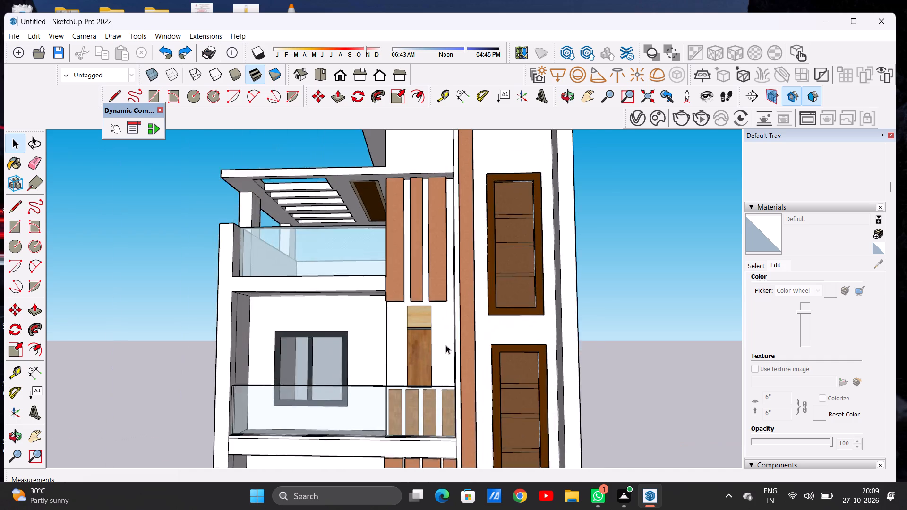
pyautogui.scroll(6, 446, 345)
pyautogui.moveTo(431, 347); pyautogui.dragTo(439, 369, button='middle')
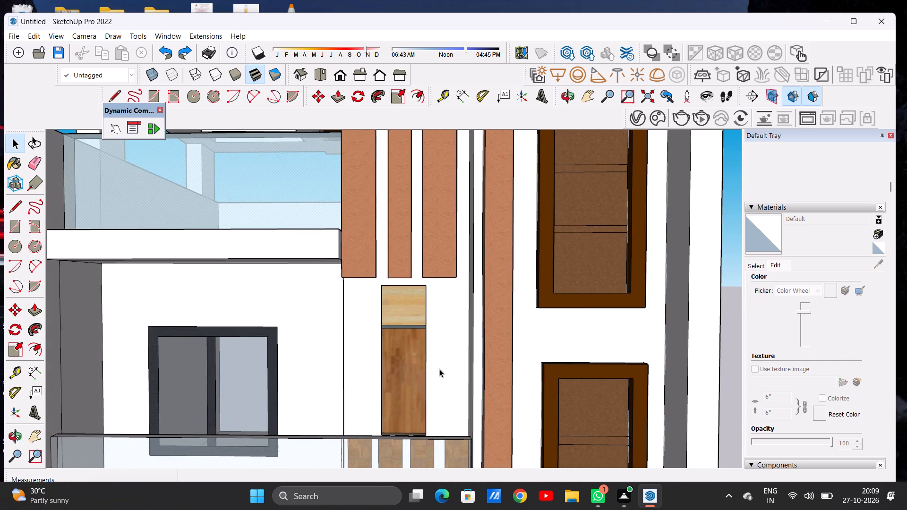
pyautogui.scroll(3, 439, 369)
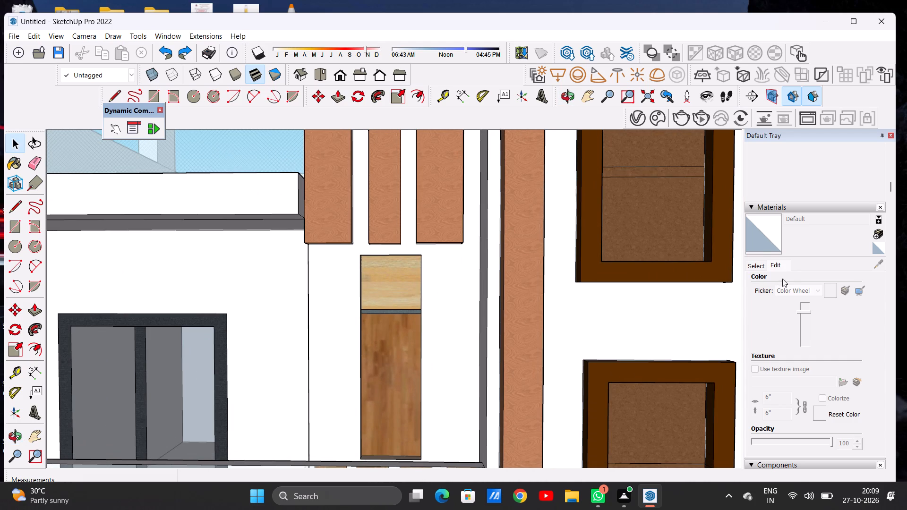
pyautogui.click(751, 265)
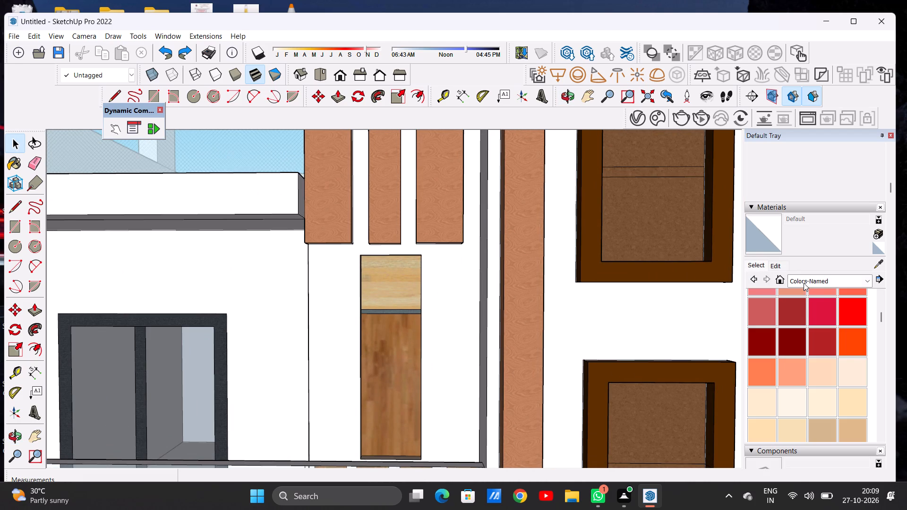
pyautogui.click(804, 283)
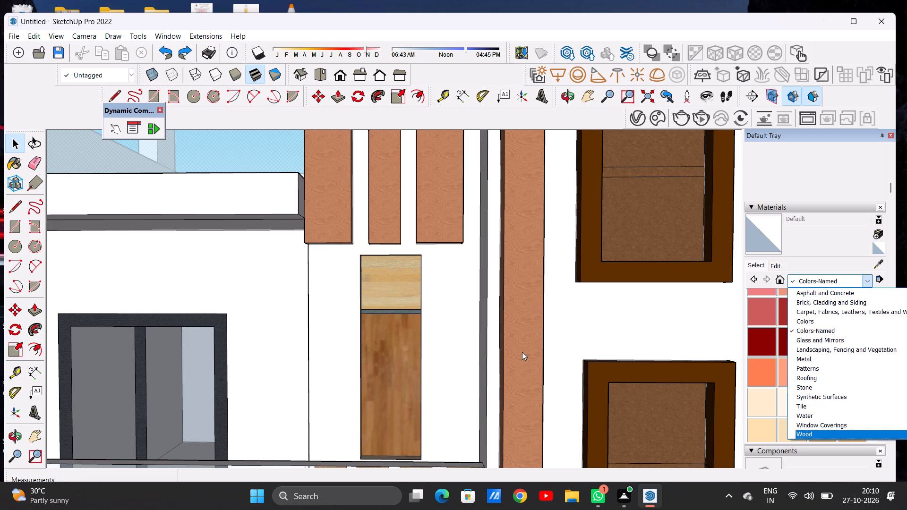
pyautogui.scroll(-15, 477, 349)
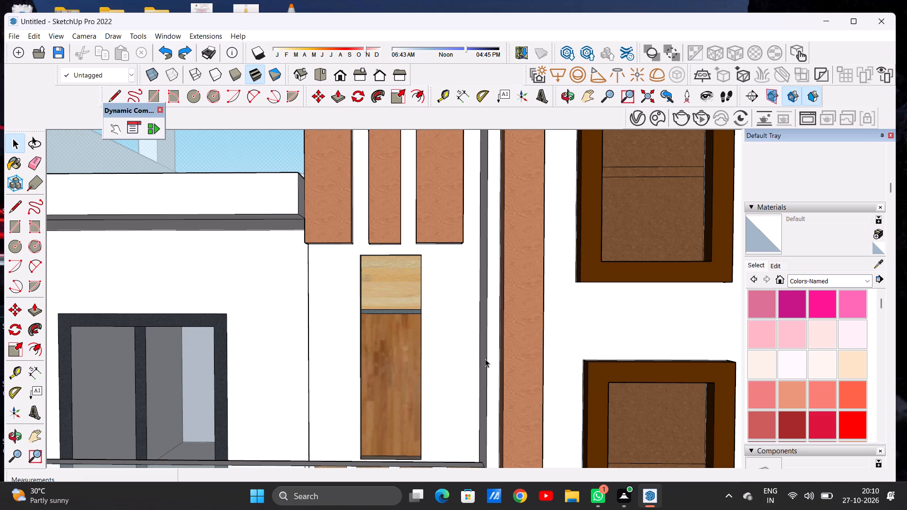
pyautogui.scroll(-11, 488, 359)
pyautogui.scroll(-10, 488, 359)
pyautogui.scroll(5, 523, 358)
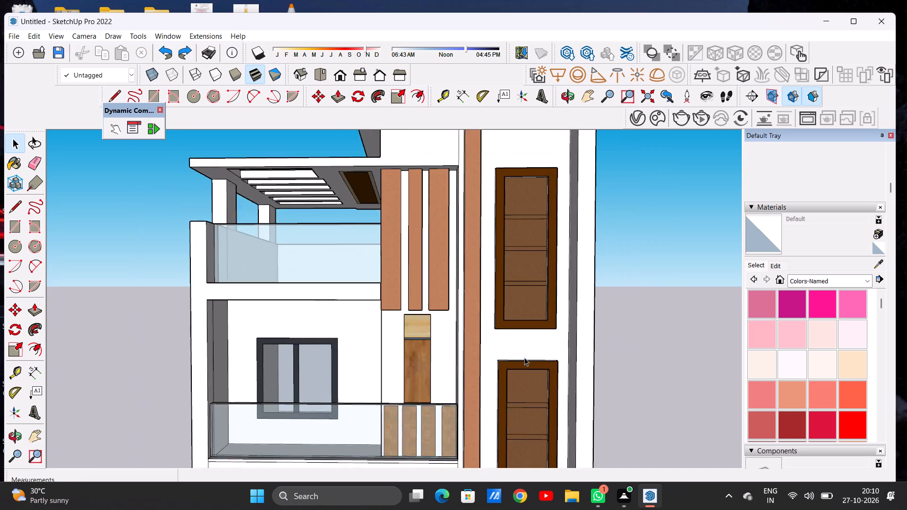
pyautogui.scroll(6, 524, 357)
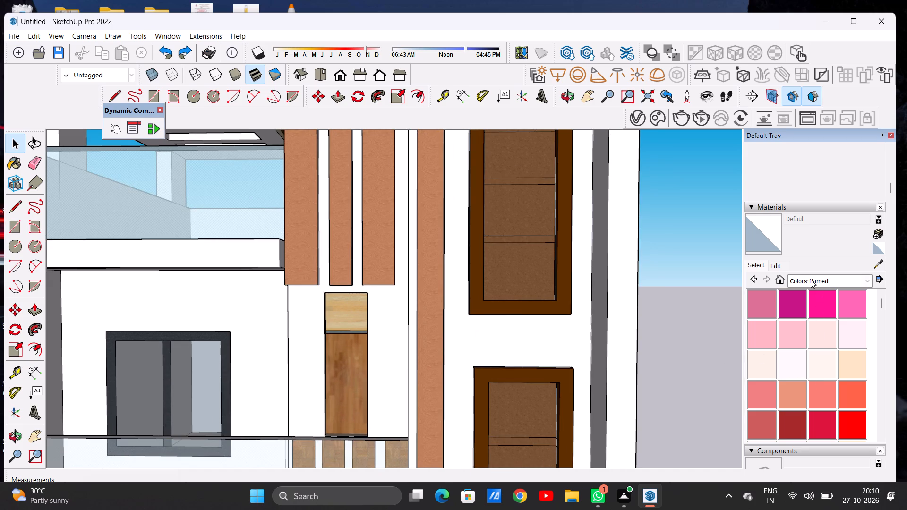
pyautogui.click(811, 280)
pyautogui.click(822, 408)
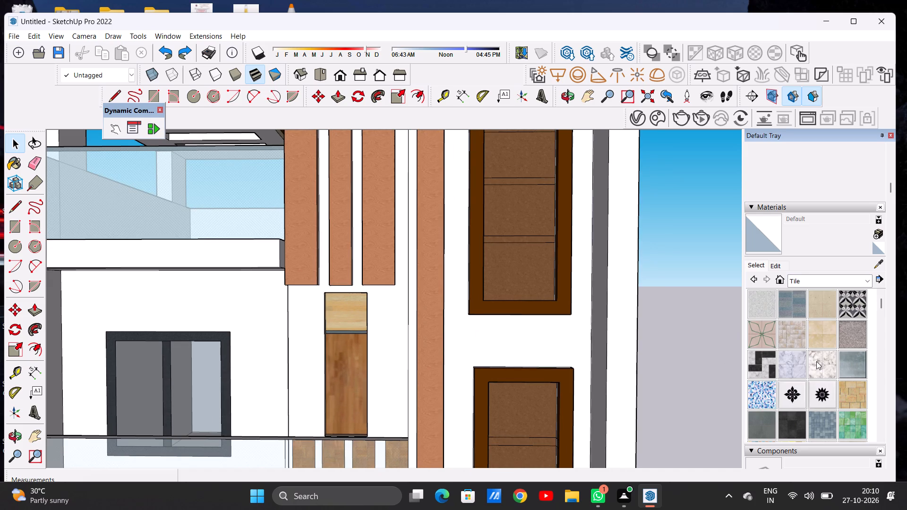
# Paint the recessed wall around the two tall brown-framed windows with Blinds Vertical Pattern from the Window Coverings collection.
pyautogui.click(803, 280)
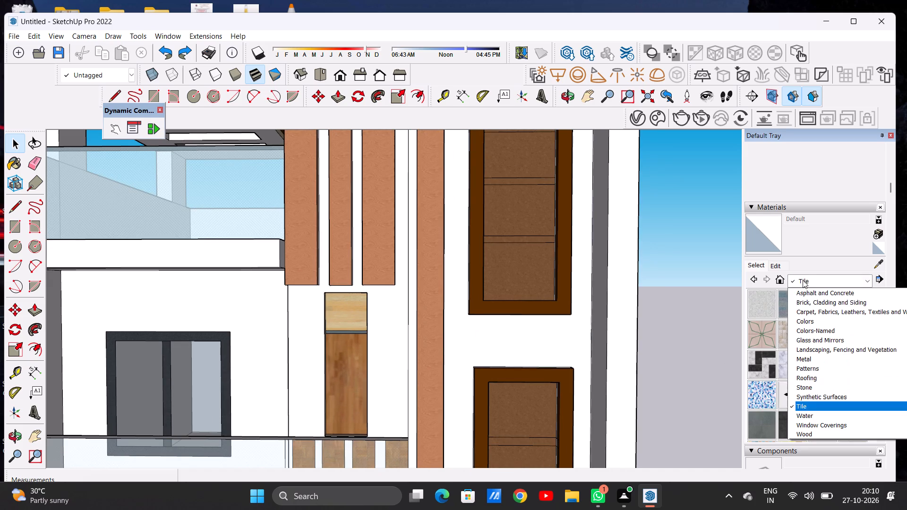
pyautogui.click(806, 423)
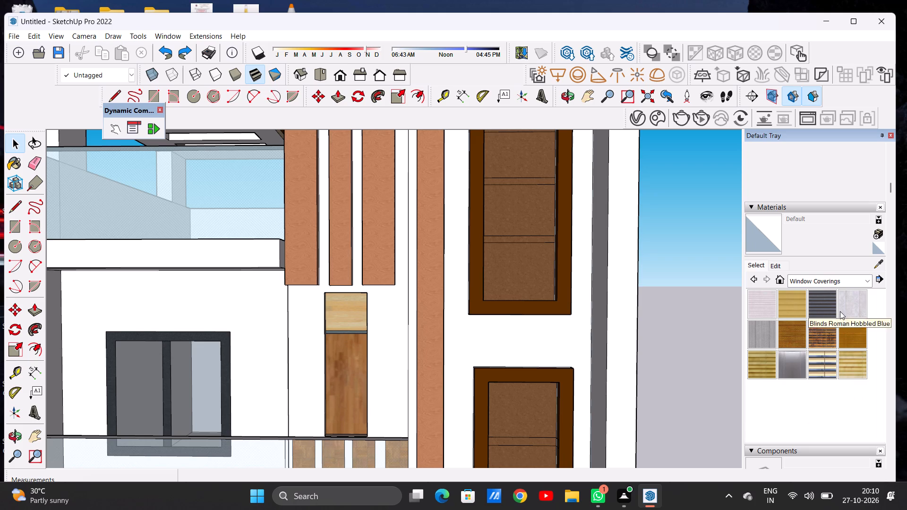
pyautogui.click(846, 308)
pyautogui.scroll(6, 483, 349)
pyautogui.click(471, 346)
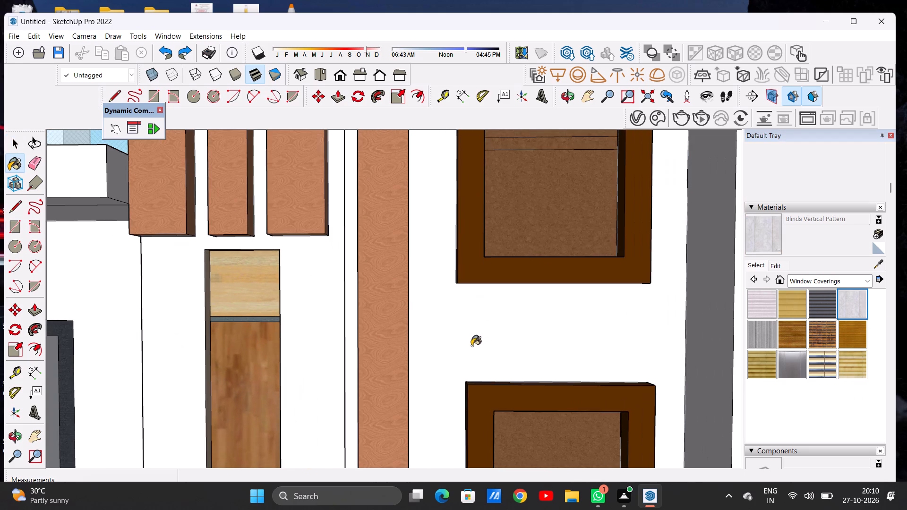
pyautogui.scroll(7, 471, 346)
pyautogui.scroll(-13, 471, 346)
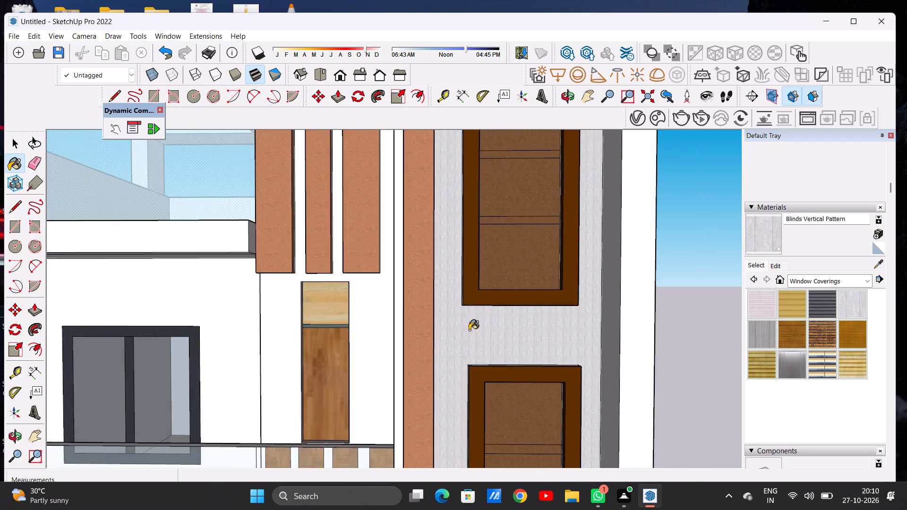
pyautogui.scroll(-14, 469, 330)
pyautogui.scroll(7, 487, 335)
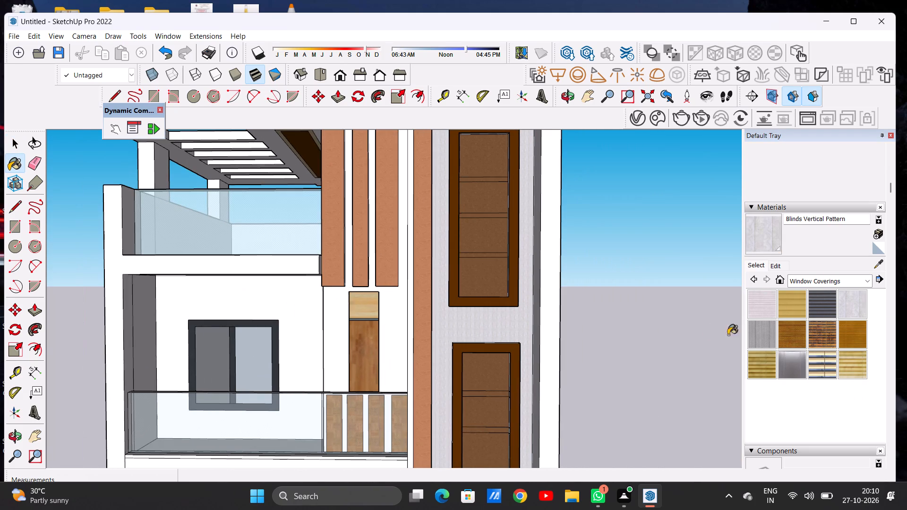
# Raise the brightness of the Blinds Vertical Pattern material on the wall around the tall windows.
pyautogui.click(776, 266)
pyautogui.scroll(3, 802, 313)
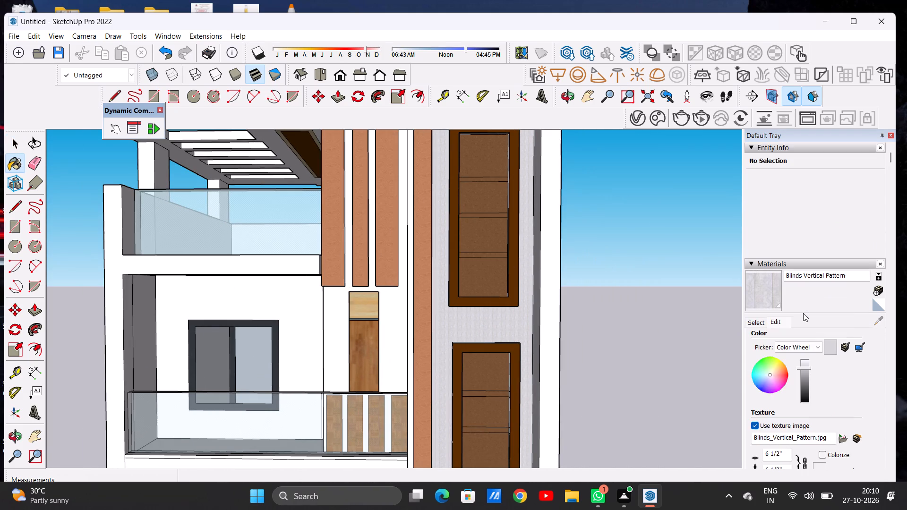
pyautogui.click(803, 365)
pyautogui.scroll(-2, 577, 303)
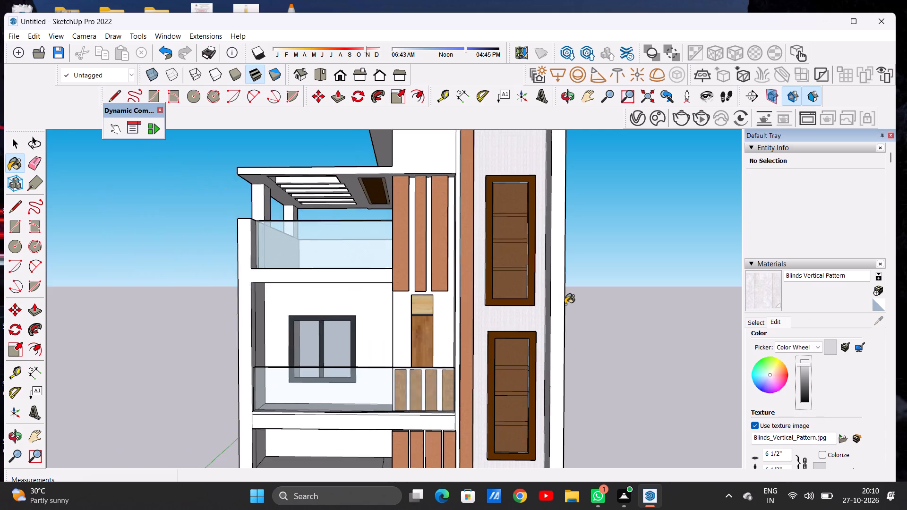
# Paint the wall above the three upper wood slats and the narrow strip beside the tall wood pilaster with Blinds Vertical Pattern.
pyautogui.scroll(-4, 565, 304)
pyautogui.scroll(8, 463, 188)
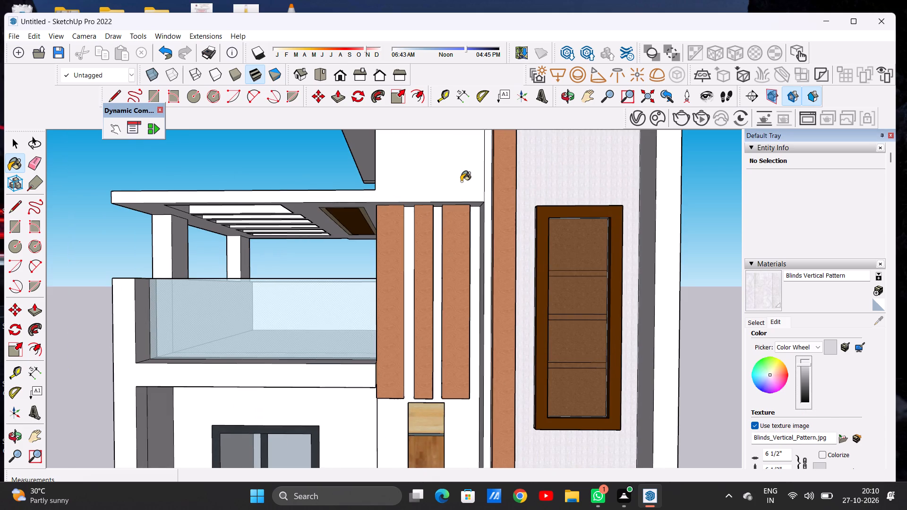
pyautogui.click(461, 181)
pyautogui.scroll(3, 484, 181)
pyautogui.scroll(-1, 484, 181)
pyautogui.scroll(3, 484, 181)
pyautogui.click(491, 173)
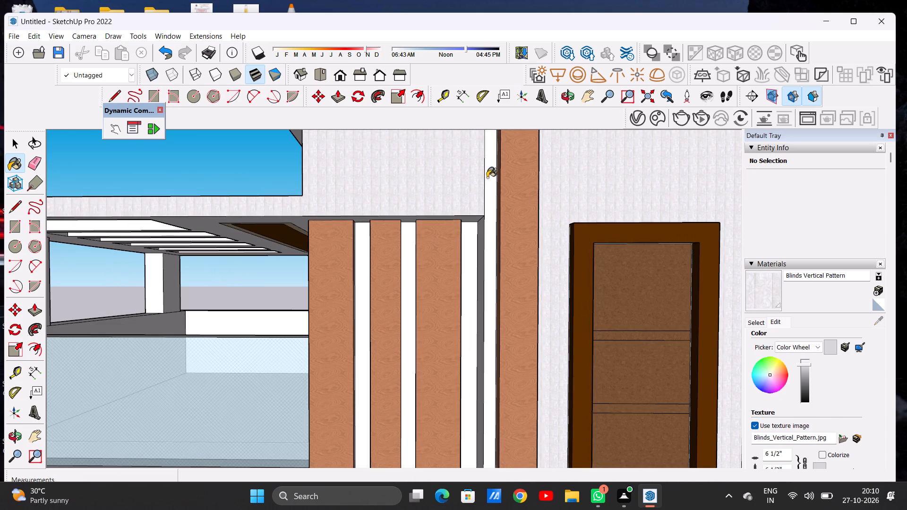
# Paint the white wall strips between the three upper wood slats with Blinds Vertical Pattern.
pyautogui.scroll(-13, 487, 178)
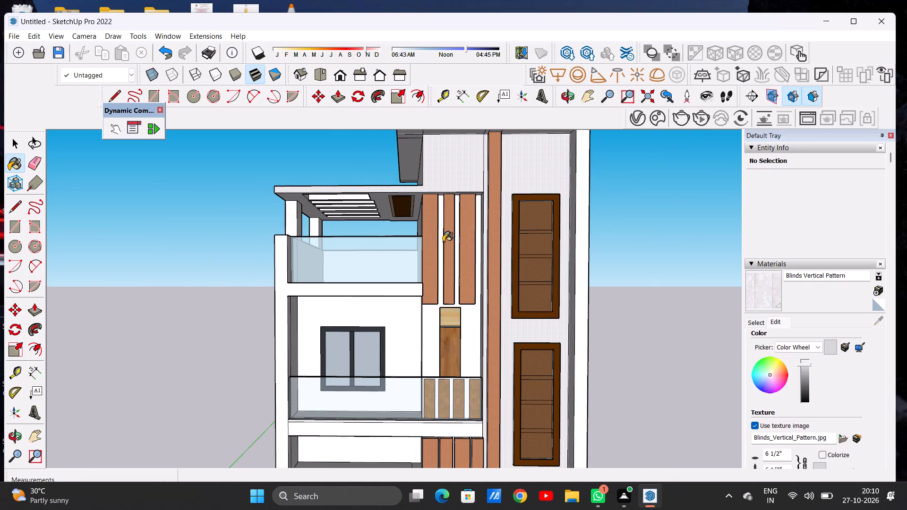
pyautogui.scroll(12, 441, 231)
pyautogui.click(440, 221)
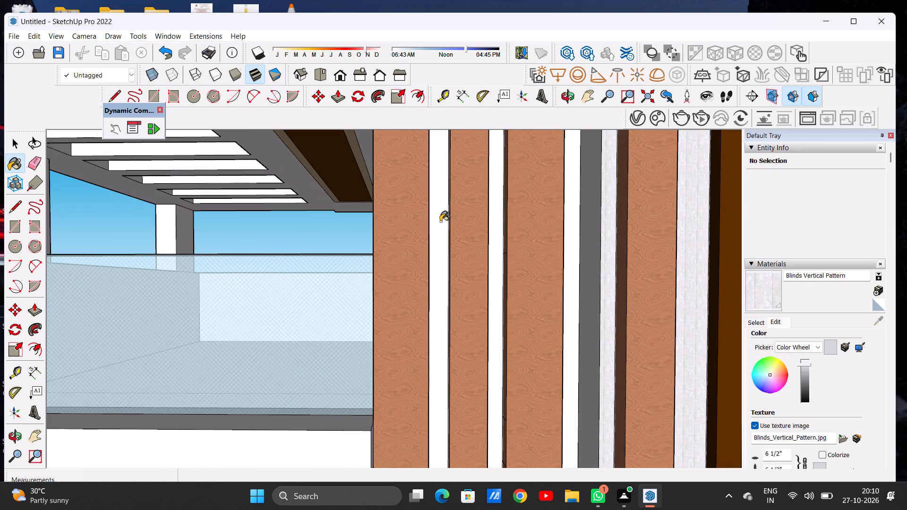
pyautogui.click(494, 216)
pyautogui.scroll(-6, 495, 216)
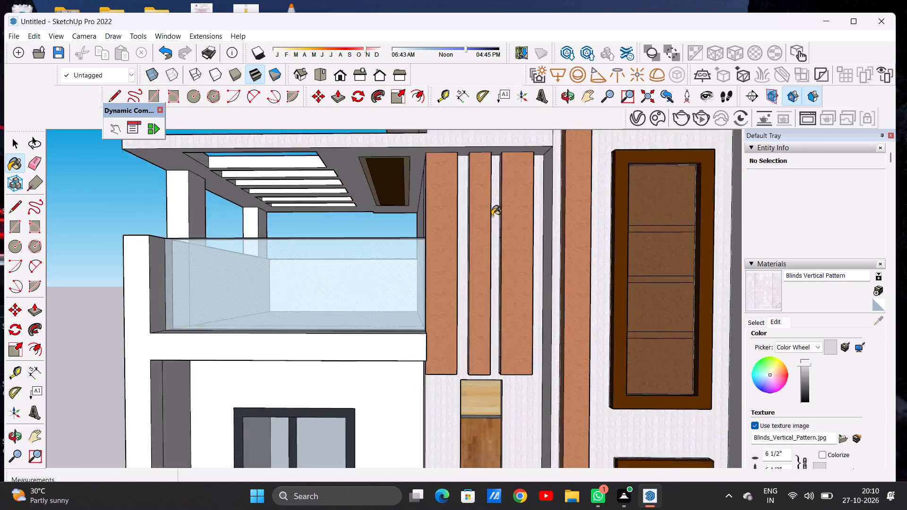
pyautogui.scroll(-5, 492, 216)
pyautogui.moveTo(479, 212); pyautogui.dragTo(469, 233, button='middle')
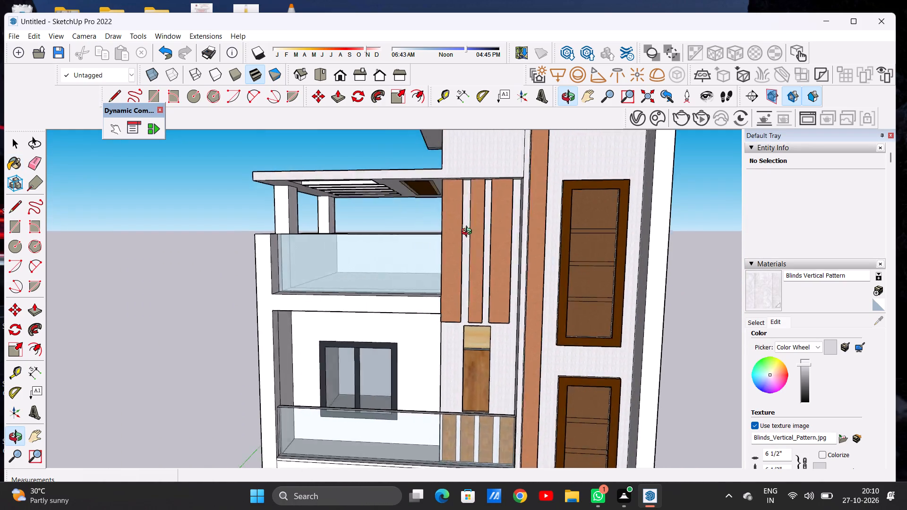
pyautogui.moveTo(469, 233); pyautogui.dragTo(503, 214, button='middle')
pyautogui.scroll(-11, 462, 212)
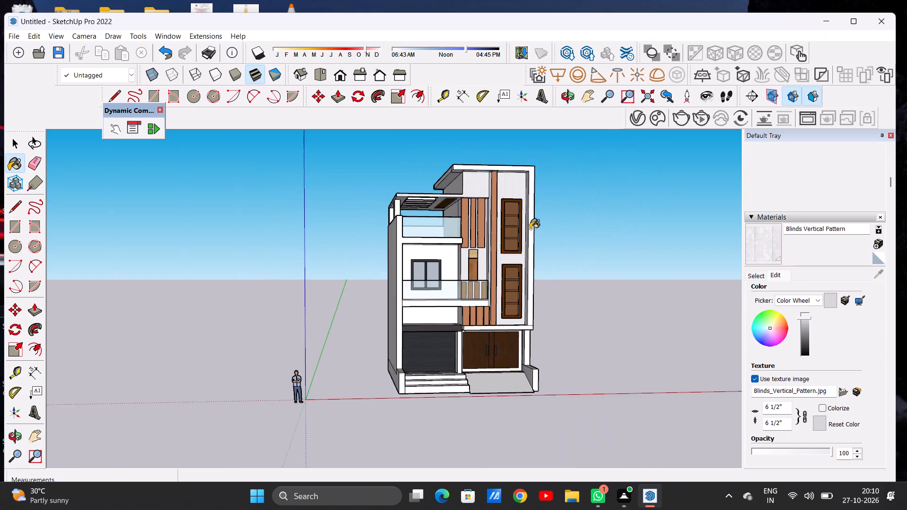
# Paint the outer frame around the tall-window wall, its inner side face and the ledge below with Blinds Vertical Pattern.
pyautogui.scroll(10, 538, 269)
pyautogui.scroll(-1, 498, 280)
pyautogui.scroll(3, 498, 280)
pyautogui.moveTo(505, 261); pyautogui.dragTo(403, 302, button='middle')
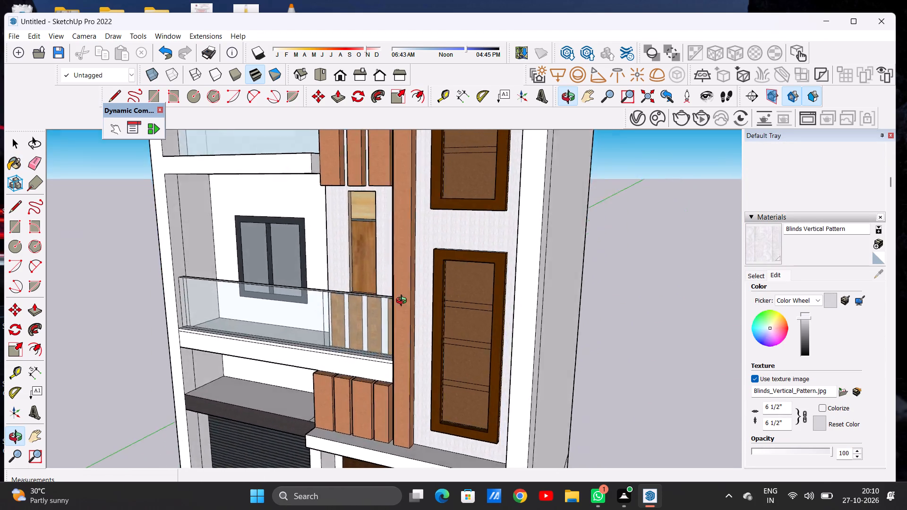
pyautogui.moveTo(403, 302); pyautogui.dragTo(478, 246, button='middle')
pyautogui.scroll(1, 478, 246)
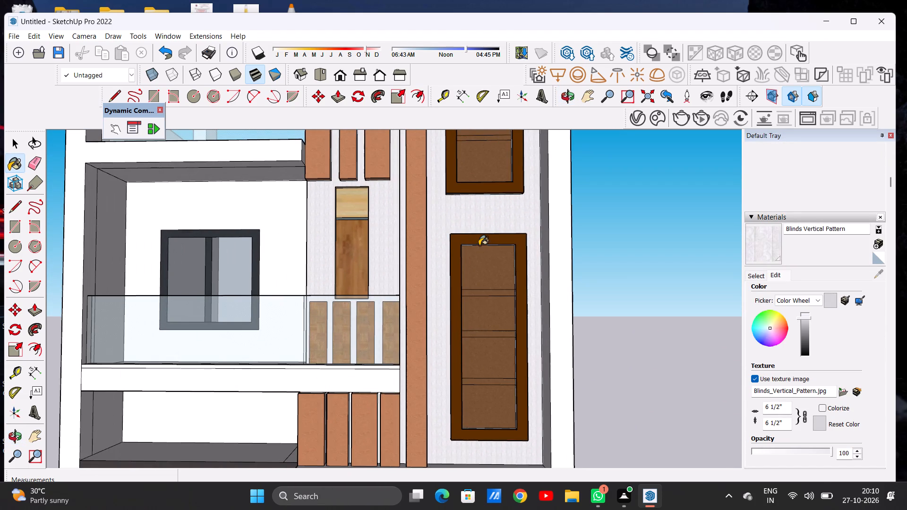
pyautogui.scroll(-6, 492, 229)
pyautogui.scroll(1, 513, 325)
pyautogui.scroll(-1, 514, 327)
pyautogui.scroll(7, 514, 330)
pyautogui.scroll(-1, 530, 357)
pyautogui.scroll(4, 531, 357)
pyautogui.click(553, 357)
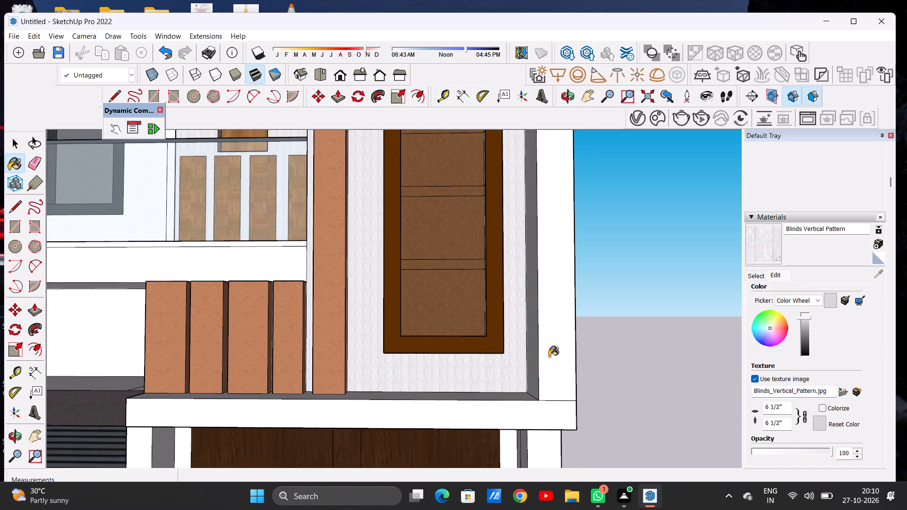
pyautogui.scroll(-7, 530, 342)
pyautogui.moveTo(510, 341); pyautogui.dragTo(554, 404, button='middle')
pyautogui.scroll(7, 529, 367)
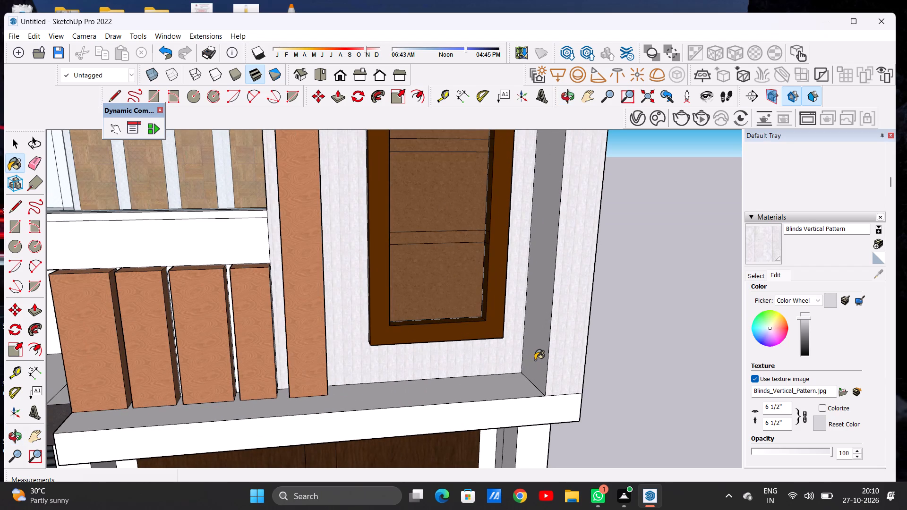
pyautogui.click(535, 360)
pyautogui.click(495, 392)
pyautogui.scroll(-7, 449, 377)
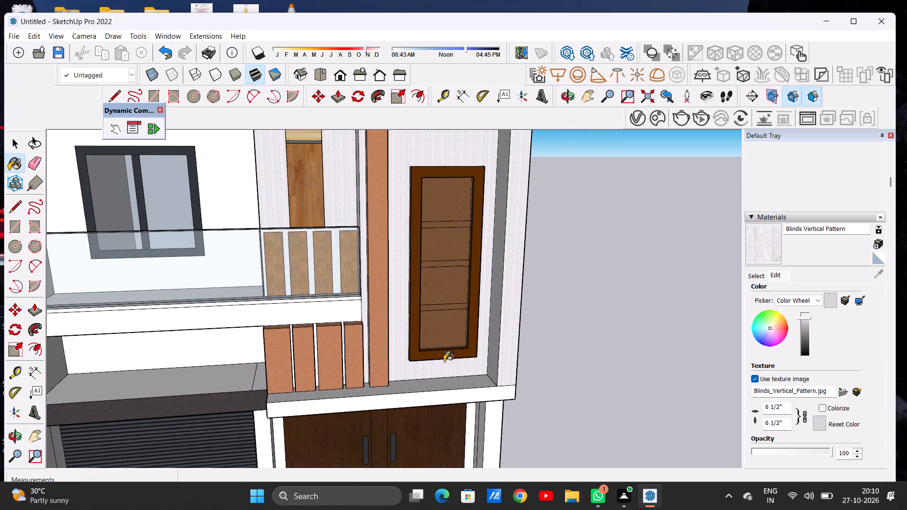
pyautogui.scroll(5, 492, 400)
pyautogui.click(500, 391)
# Paint the narrow side return at the house corner and the side end of the ledge with Blinds Vertical Pattern.
pyautogui.scroll(-6, 463, 381)
pyautogui.scroll(-4, 414, 364)
pyautogui.moveTo(532, 350); pyautogui.dragTo(351, 362, button='middle')
pyautogui.scroll(3, 440, 348)
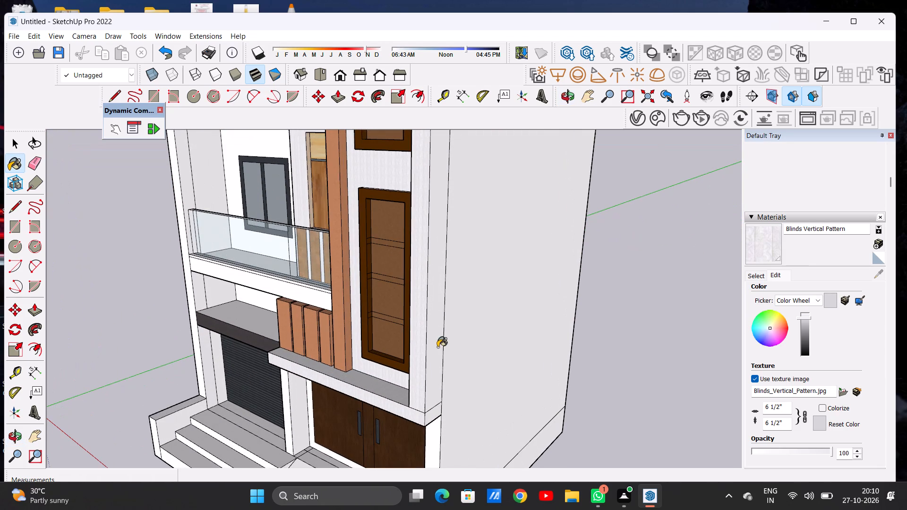
pyautogui.click(437, 348)
pyautogui.scroll(-5, 432, 373)
pyautogui.scroll(4, 432, 395)
pyautogui.scroll(-1, 432, 397)
pyautogui.scroll(1, 433, 400)
pyautogui.scroll(-1, 432, 406)
pyautogui.scroll(4, 432, 406)
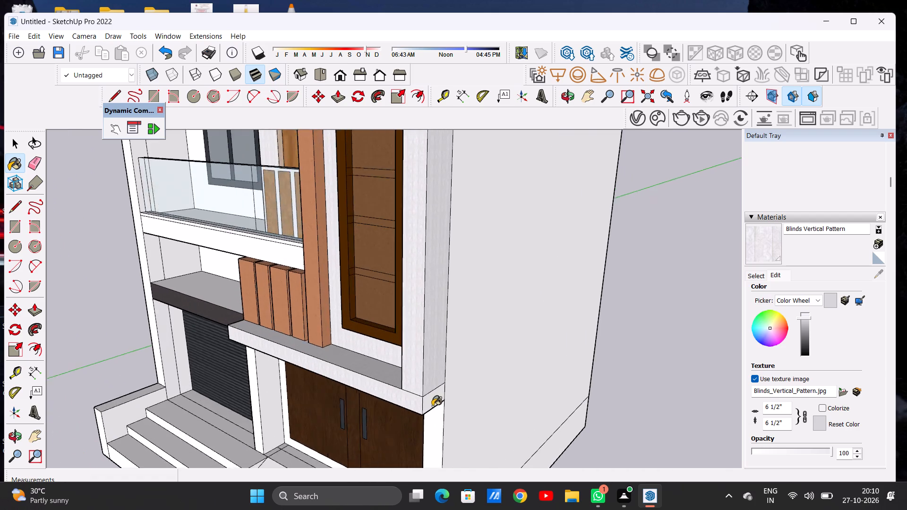
pyautogui.scroll(6, 432, 406)
pyautogui.click(427, 404)
pyautogui.scroll(-16, 442, 392)
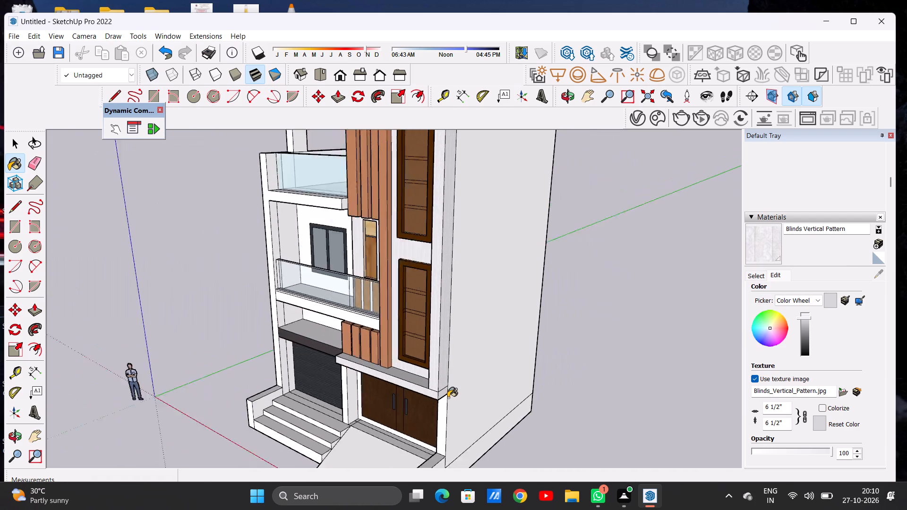
pyautogui.scroll(-8, 448, 398)
pyautogui.moveTo(418, 364); pyautogui.dragTo(519, 344, button='middle')
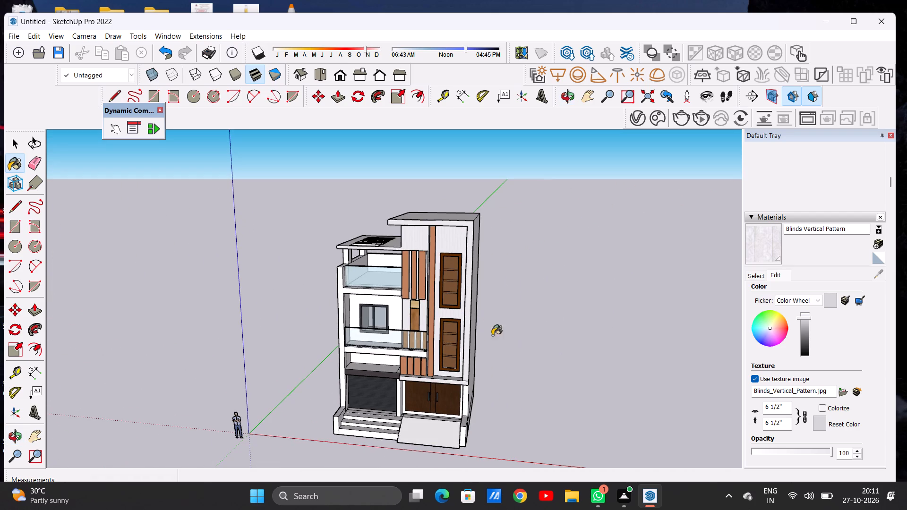
# Erase the stray dividing edges on the underside of the top roof overhang.
pyautogui.scroll(11, 431, 221)
pyautogui.moveTo(445, 274); pyautogui.dragTo(451, 244, button='middle')
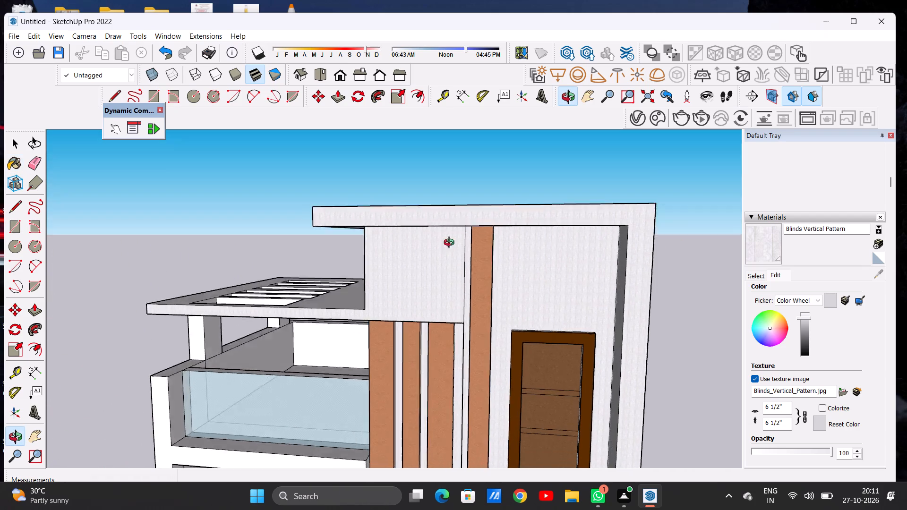
pyautogui.moveTo(451, 244); pyautogui.dragTo(465, 160, button='middle')
pyautogui.scroll(6, 462, 164)
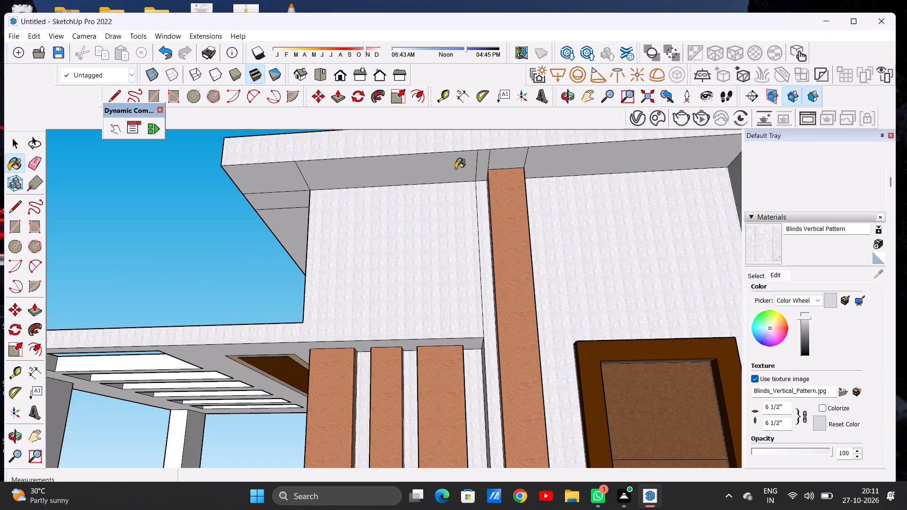
pyautogui.press('space')
pyautogui.write('E')
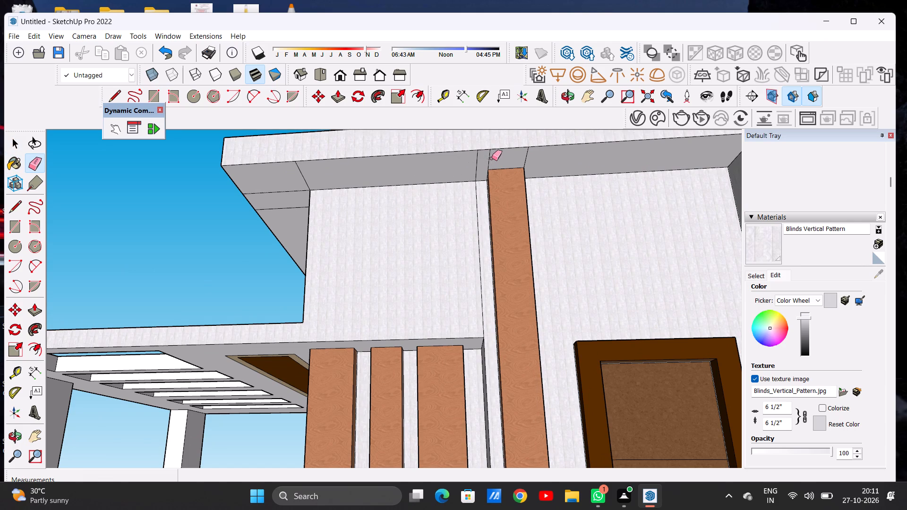
pyautogui.moveTo(492, 158); pyautogui.dragTo(471, 163)
pyautogui.moveTo(532, 155); pyautogui.dragTo(515, 156)
pyautogui.scroll(-5, 516, 174)
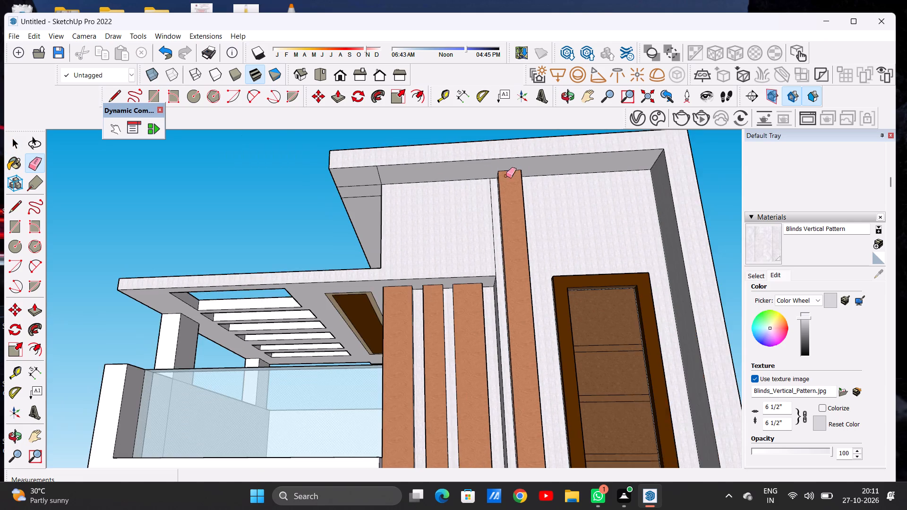
pyautogui.scroll(5, 368, 183)
pyautogui.moveTo(357, 177); pyautogui.dragTo(363, 200)
pyautogui.moveTo(363, 200); pyautogui.dragTo(364, 208)
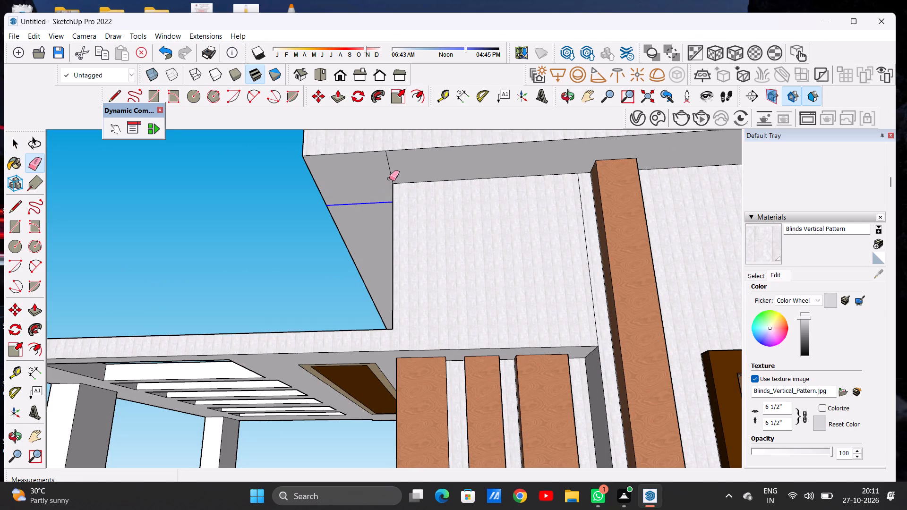
pyautogui.moveTo(400, 170); pyautogui.dragTo(390, 171)
pyautogui.press('space')
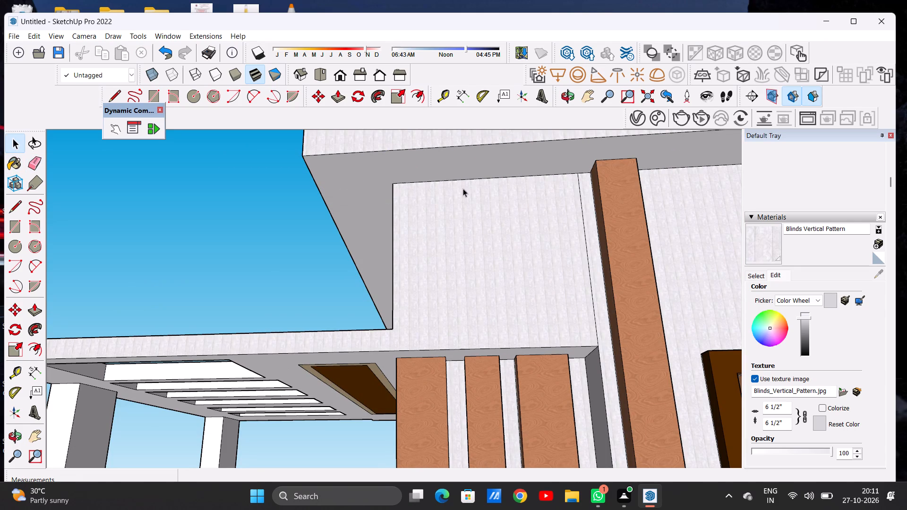
# Paint the top roof overhang's underside and the side wall above the pergola slab with Blinds Vertical Pattern.
pyautogui.click(763, 241)
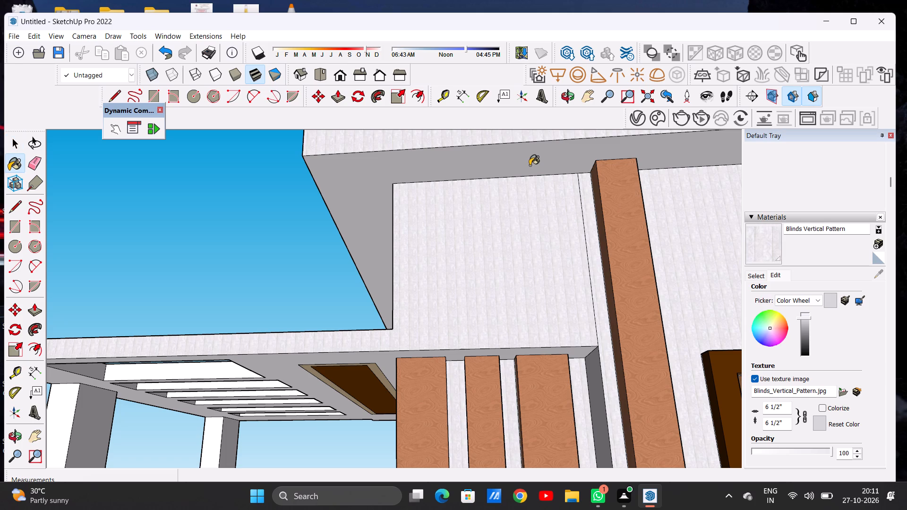
pyautogui.click(529, 163)
pyautogui.scroll(-8, 520, 204)
pyautogui.moveTo(463, 214); pyautogui.dragTo(548, 259, button='middle')
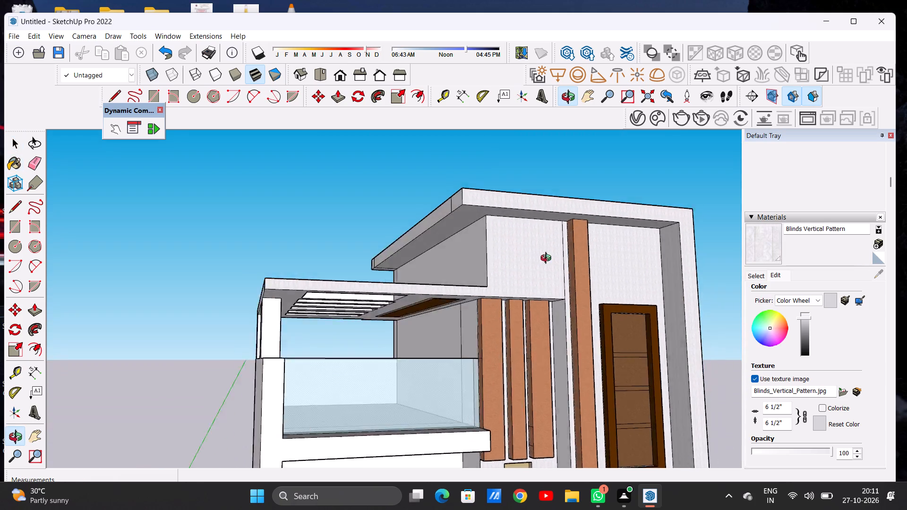
pyautogui.moveTo(548, 259); pyautogui.dragTo(520, 284, button='middle')
pyautogui.scroll(7, 462, 277)
pyautogui.click(483, 259)
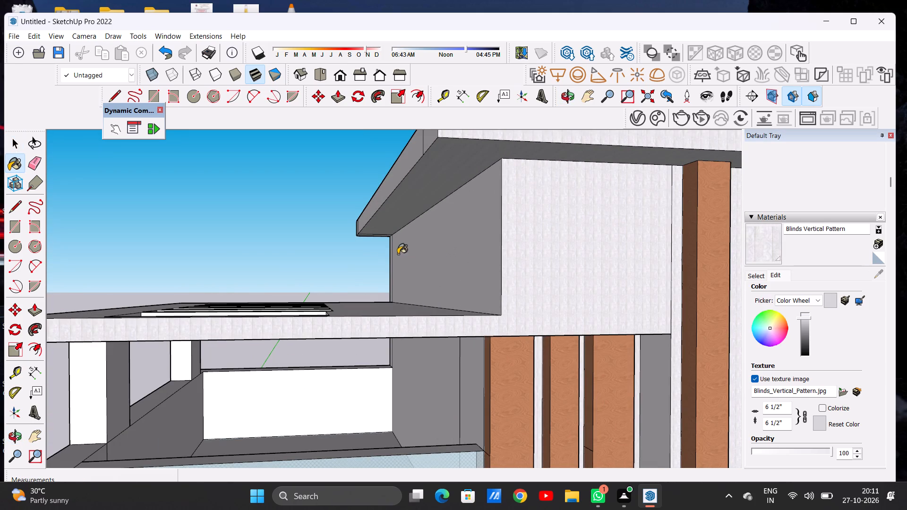
# Paint the rear strip of that side wall and the sections of the top roof's side fascia with Blinds Vertical Pattern.
pyautogui.moveTo(376, 253); pyautogui.dragTo(539, 277, button='middle')
pyautogui.scroll(-7, 539, 241)
pyautogui.scroll(5, 329, 229)
pyautogui.moveTo(365, 245); pyautogui.dragTo(396, 271, button='middle')
pyautogui.scroll(5, 355, 246)
pyautogui.click(335, 230)
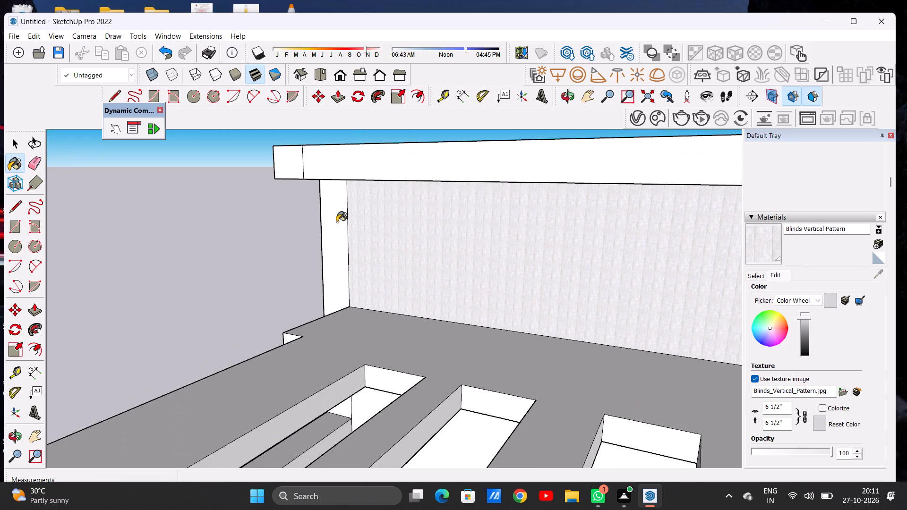
pyautogui.click(344, 165)
pyautogui.click(287, 165)
pyautogui.scroll(-5, 369, 215)
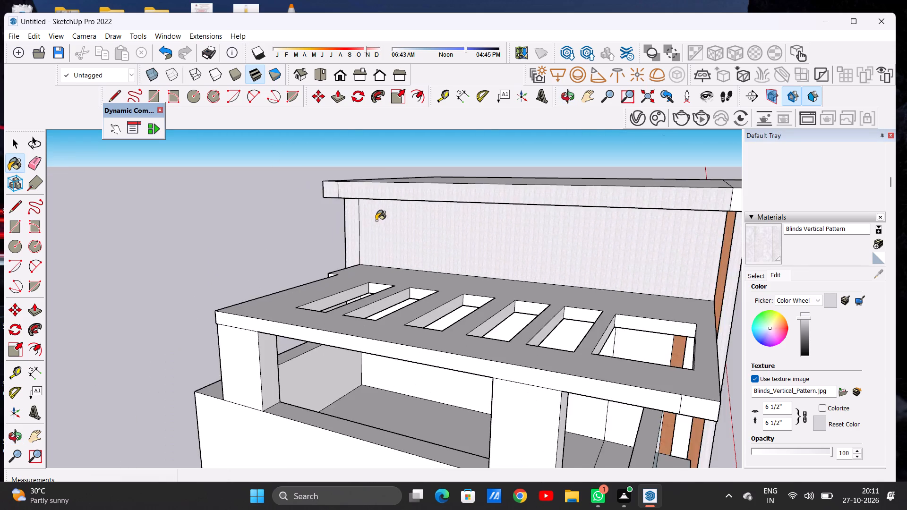
pyautogui.scroll(-7, 376, 221)
pyautogui.moveTo(490, 222); pyautogui.dragTo(420, 218, button='middle')
pyautogui.scroll(4, 568, 219)
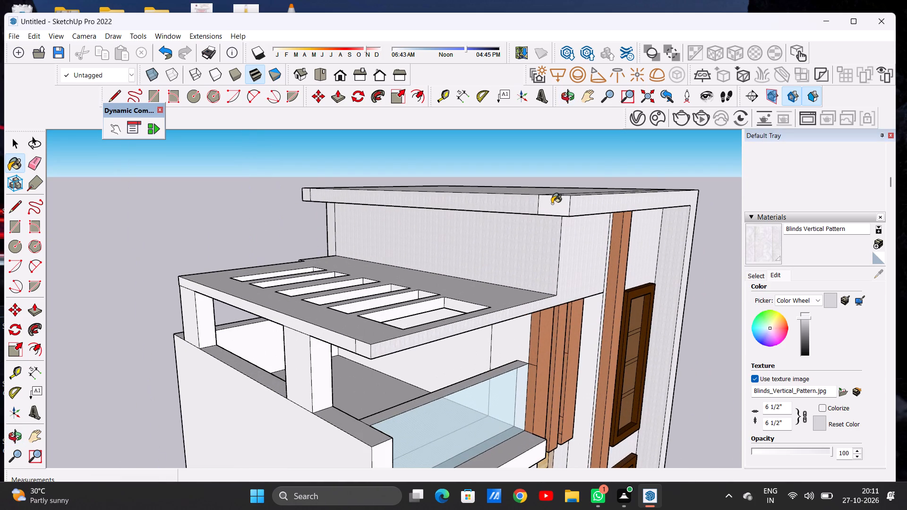
pyautogui.click(552, 204)
# Paint the narrow recess side face beside the upper wood slats with Blinds Vertical Pattern.
pyautogui.scroll(-2, 454, 199)
pyautogui.scroll(1, 454, 199)
pyautogui.scroll(-5, 454, 201)
pyautogui.moveTo(537, 222); pyautogui.dragTo(353, 173, button='middle')
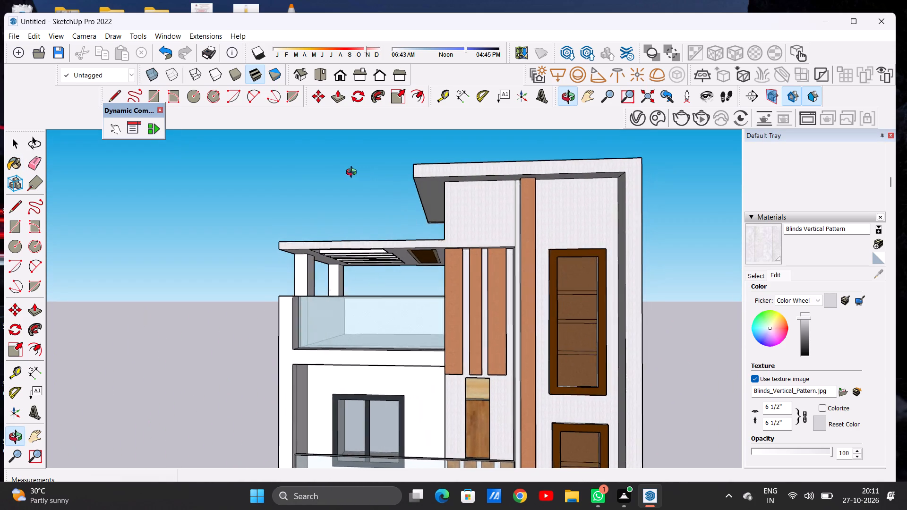
pyautogui.moveTo(353, 173); pyautogui.dragTo(350, 174, button='middle')
pyautogui.scroll(15, 506, 253)
pyautogui.click(507, 255)
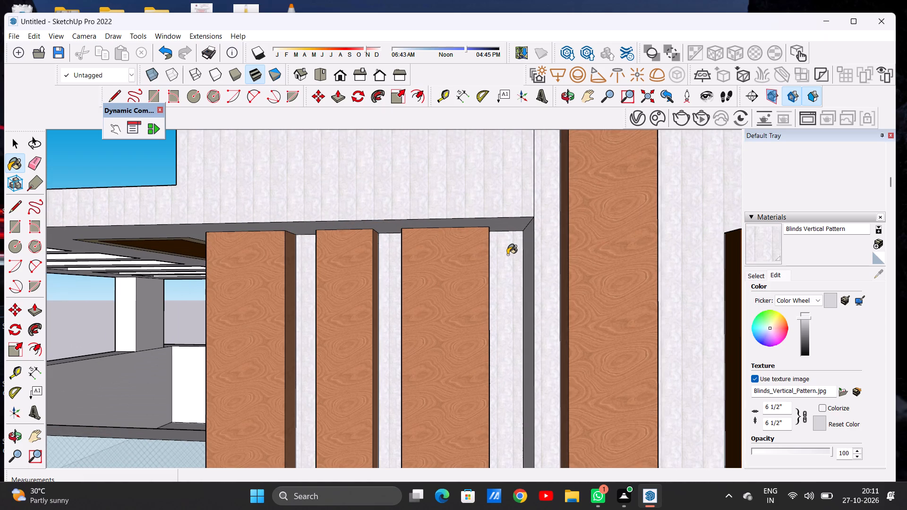
pyautogui.click(526, 256)
# Paint the underside of the slotted pergola slab over the upper balcony with Blinds Vertical Pattern.
pyautogui.scroll(-4, 519, 211)
pyautogui.moveTo(503, 254); pyautogui.dragTo(506, 182, button='middle')
pyautogui.scroll(5, 509, 171)
pyautogui.click(509, 170)
pyautogui.scroll(-7, 507, 186)
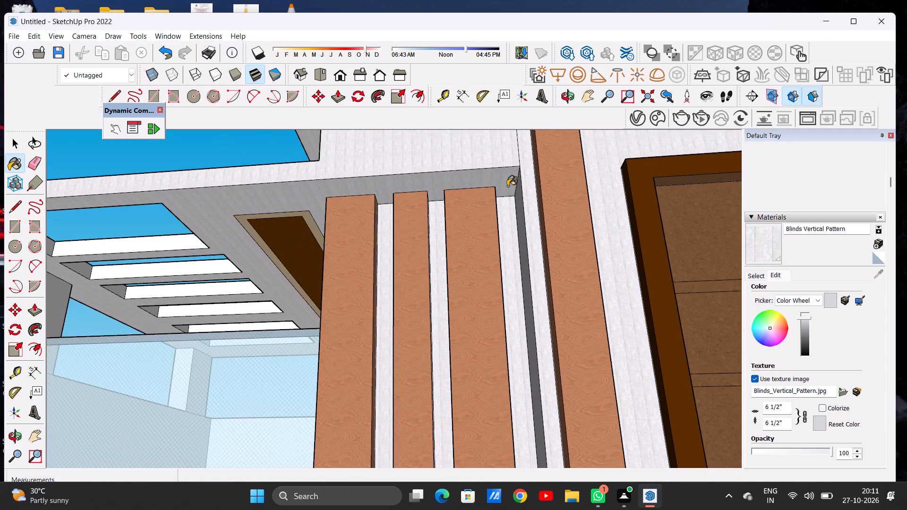
pyautogui.scroll(-5, 507, 186)
pyautogui.moveTo(462, 204); pyautogui.dragTo(484, 260, button='middle')
pyautogui.scroll(6, 337, 253)
pyautogui.click(317, 229)
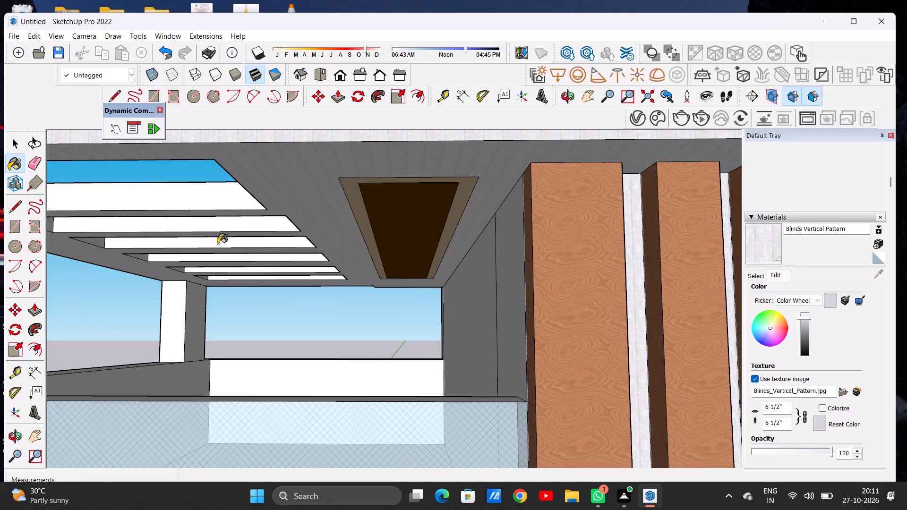
pyautogui.click(162, 280)
pyautogui.scroll(-8, 376, 238)
pyautogui.moveTo(301, 256); pyautogui.dragTo(331, 207, button='middle')
pyautogui.middleClick(331, 207)
pyautogui.scroll(-2, 333, 226)
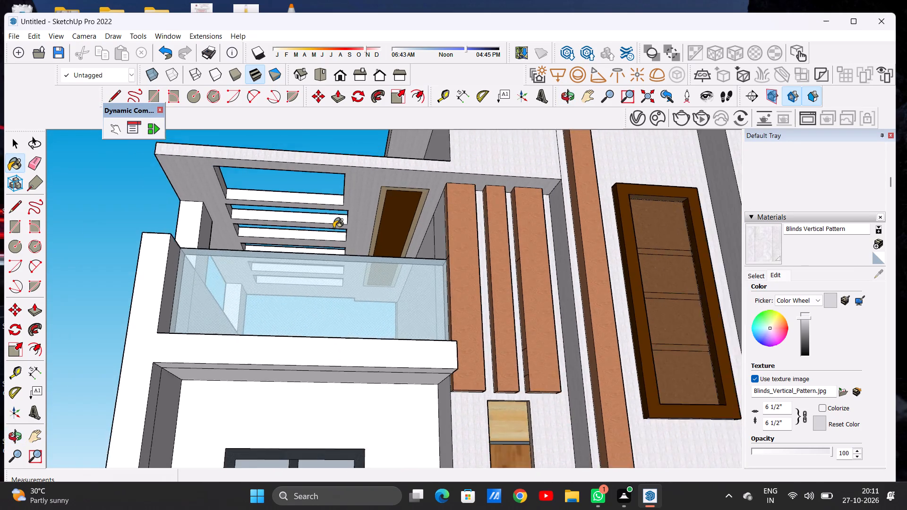
pyautogui.scroll(-2, 334, 228)
pyautogui.scroll(13, 425, 216)
pyautogui.click(396, 221)
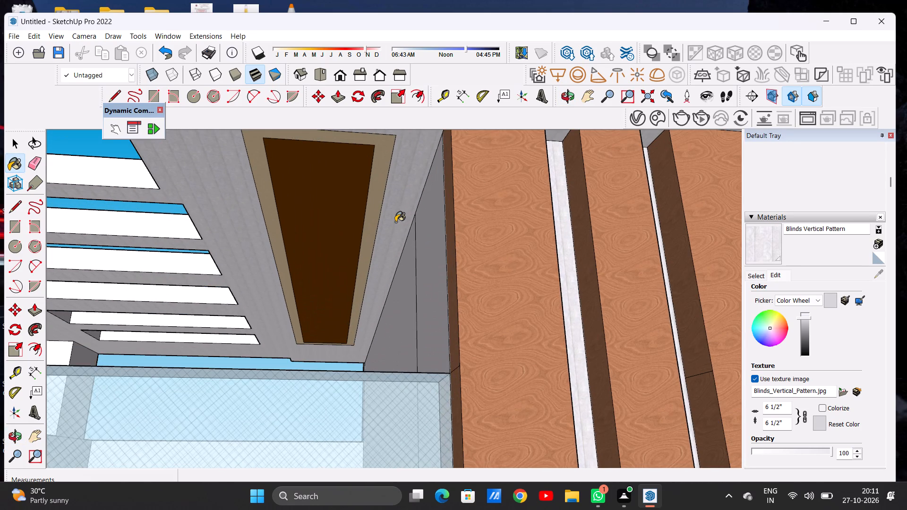
pyautogui.scroll(-10, 401, 211)
pyautogui.moveTo(402, 212); pyautogui.dragTo(453, 288, button='middle')
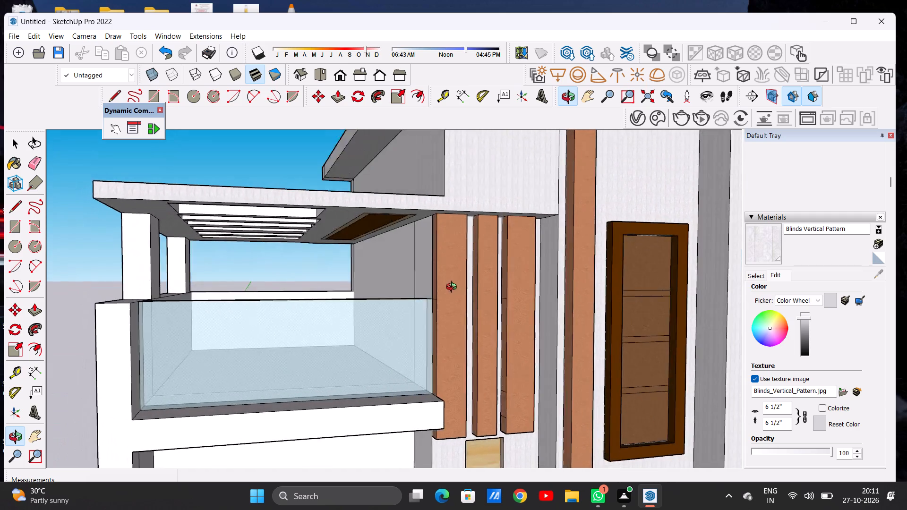
# Paint the two panels of the upper balcony's inner side wall beside the wood slats with Blinds Vertical Pattern.
pyautogui.moveTo(453, 288); pyautogui.dragTo(493, 293, button='middle')
pyautogui.scroll(7, 414, 260)
pyautogui.click(414, 260)
pyautogui.click(475, 259)
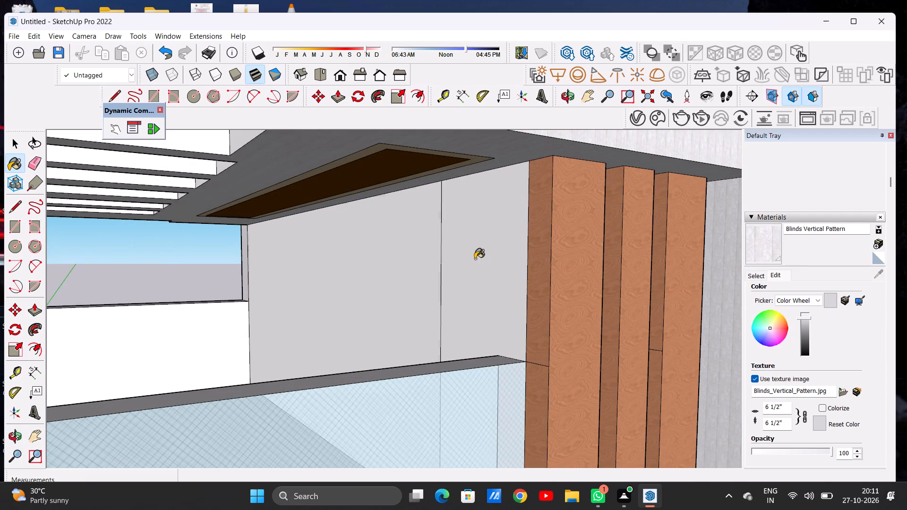
# Paint the upper balcony's rear and side parapet inner faces, side parapet top and rear post faces with Blinds Vertical Pattern.
pyautogui.scroll(-5, 421, 233)
pyautogui.moveTo(428, 240); pyautogui.dragTo(322, 242, button='middle')
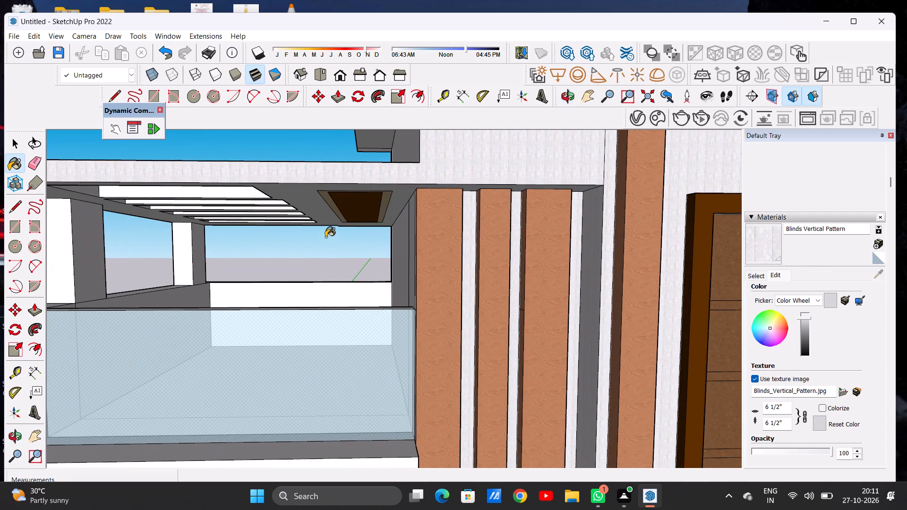
pyautogui.scroll(-6, 387, 241)
pyautogui.scroll(-4, 480, 229)
pyautogui.scroll(-2, 434, 225)
pyautogui.scroll(5, 288, 243)
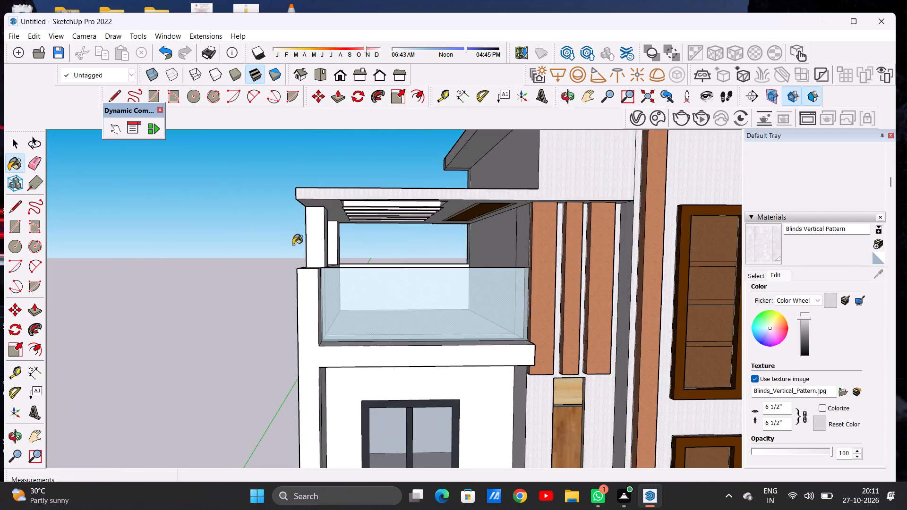
pyautogui.scroll(6, 337, 246)
pyautogui.moveTo(372, 246); pyautogui.dragTo(321, 276, button='middle')
pyautogui.scroll(5, 381, 289)
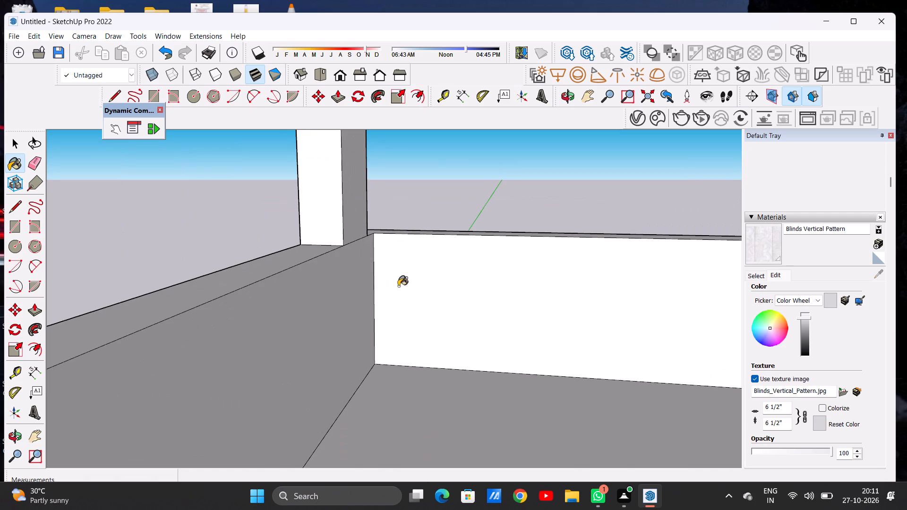
pyautogui.click(407, 284)
pyautogui.click(353, 296)
pyautogui.click(305, 257)
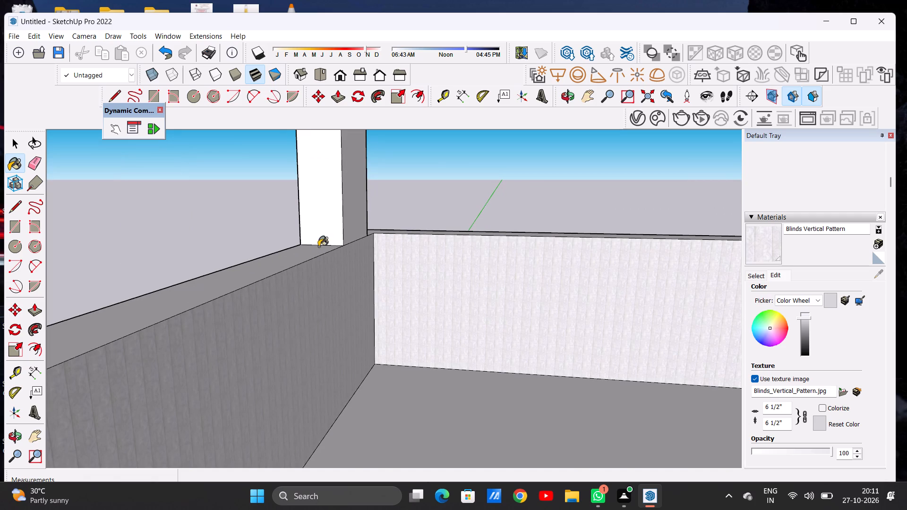
pyautogui.click(328, 228)
pyautogui.click(349, 222)
# Paint the upper balcony's front post and the adjoining front parapet top surfaces with Blinds Vertical Pattern.
pyautogui.scroll(-5, 360, 243)
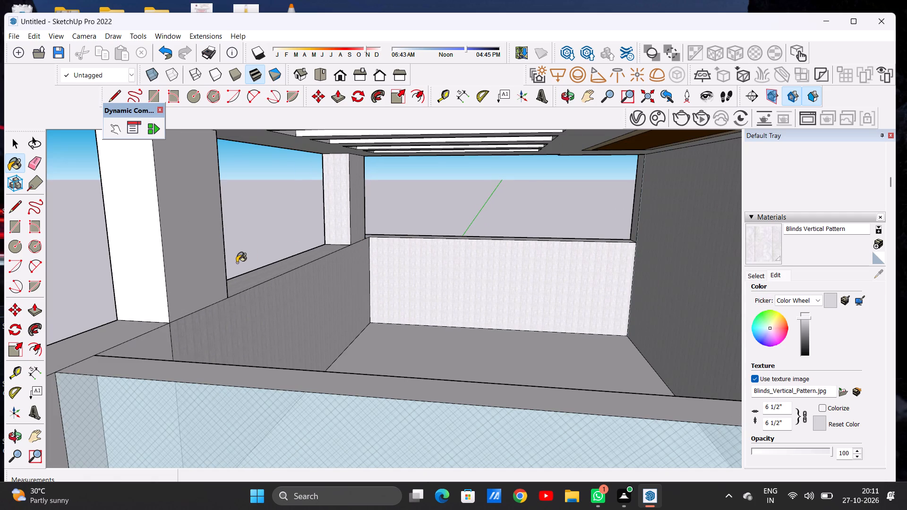
pyautogui.click(213, 267)
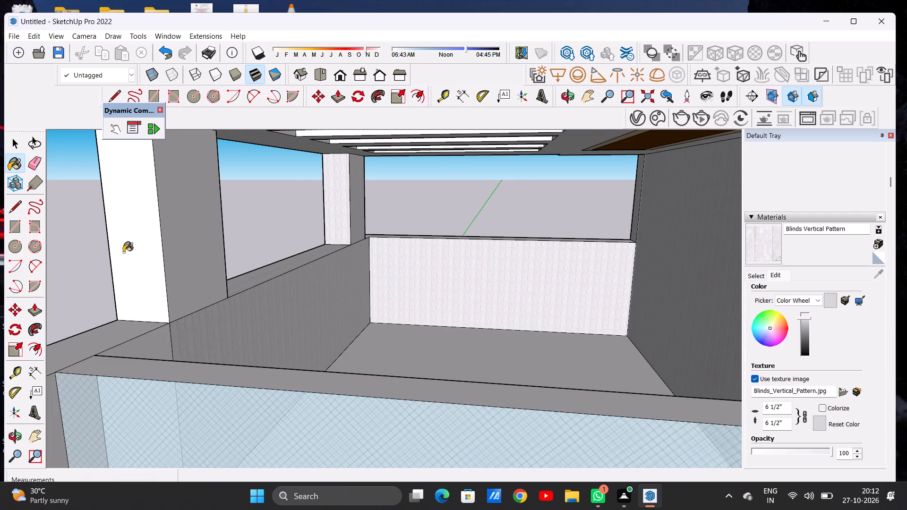
pyautogui.click(123, 252)
pyautogui.click(100, 343)
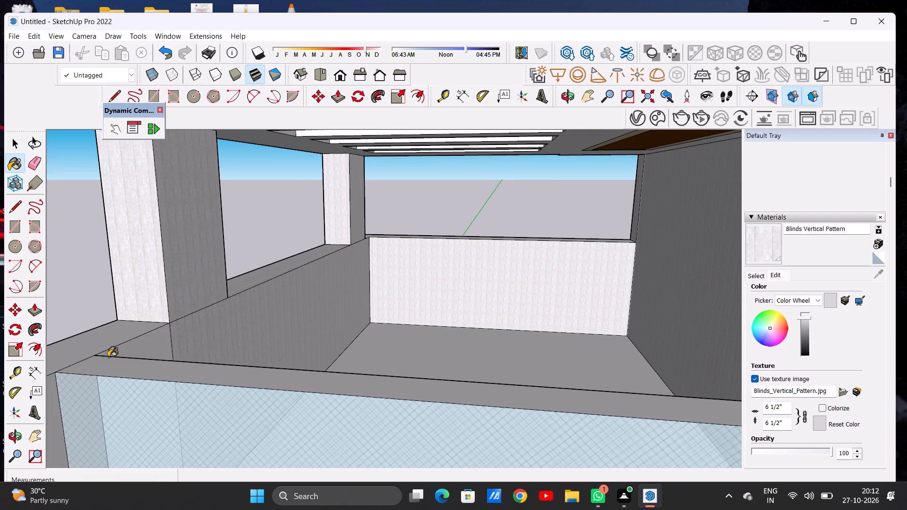
pyautogui.click(108, 365)
# Paint the remaining outer and rear faces of the two pergola posts with Blinds Vertical Pattern.
pyautogui.scroll(-6, 301, 270)
pyautogui.moveTo(148, 289); pyautogui.dragTo(347, 287, button='middle')
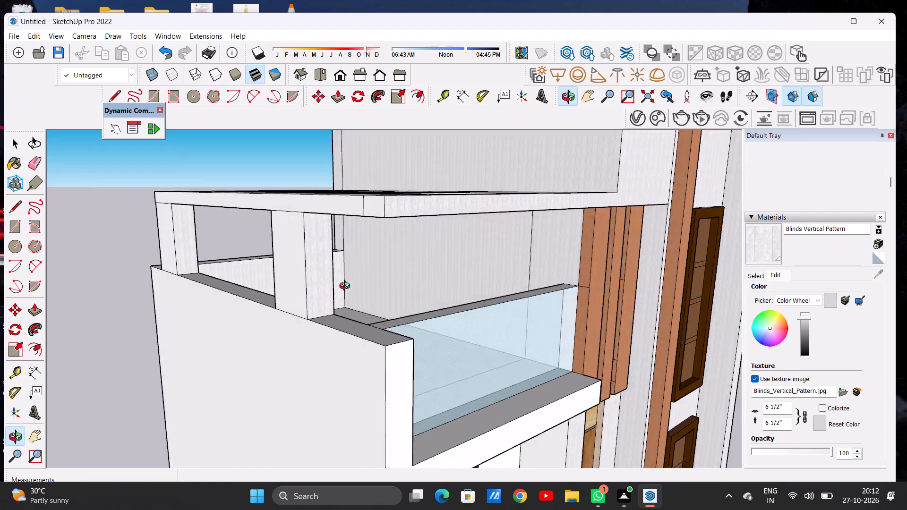
pyautogui.moveTo(347, 287); pyautogui.dragTo(434, 276, button='middle')
pyautogui.click(379, 273)
pyautogui.moveTo(291, 275); pyautogui.dragTo(351, 279, button='middle')
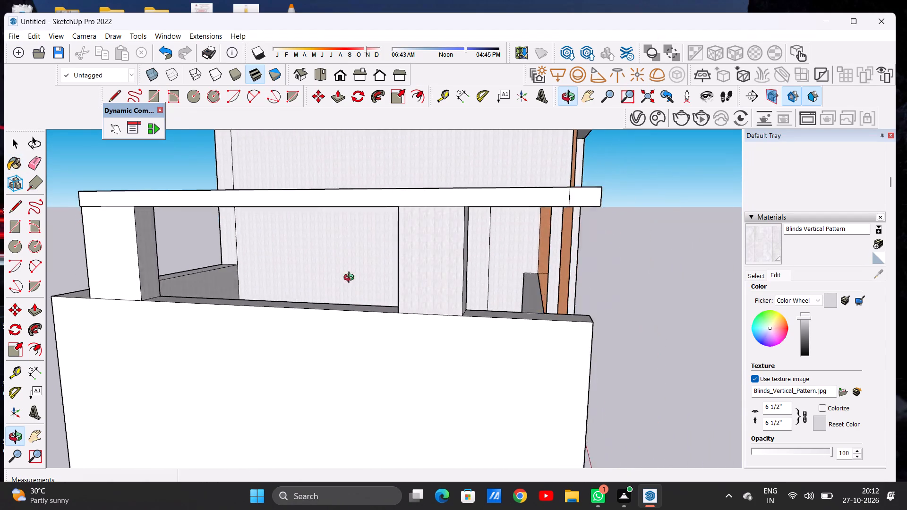
pyautogui.moveTo(351, 279); pyautogui.dragTo(568, 263, button='middle')
pyautogui.click(591, 249)
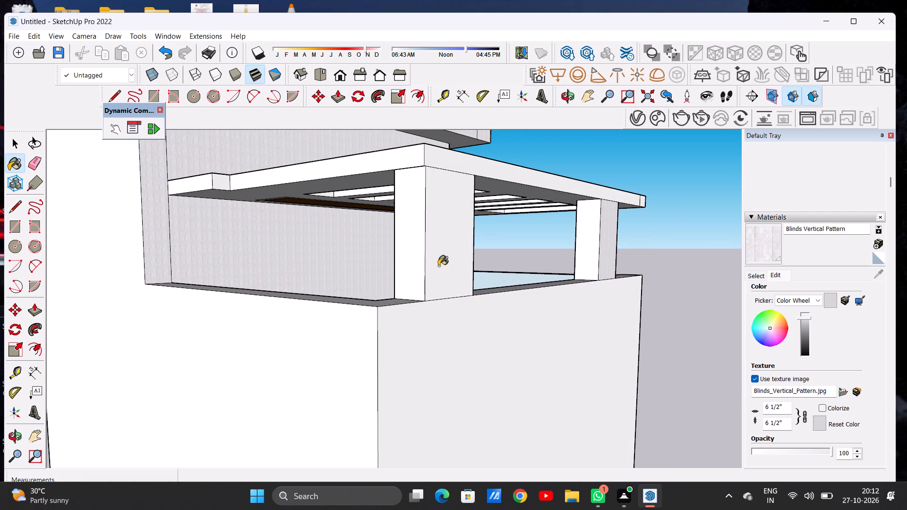
pyautogui.click(438, 266)
pyautogui.click(411, 272)
# Paint the slotted pergola slab's outer side edge and top face with Blinds Vertical Pattern.
pyautogui.moveTo(431, 242); pyautogui.dragTo(135, 262, button='middle')
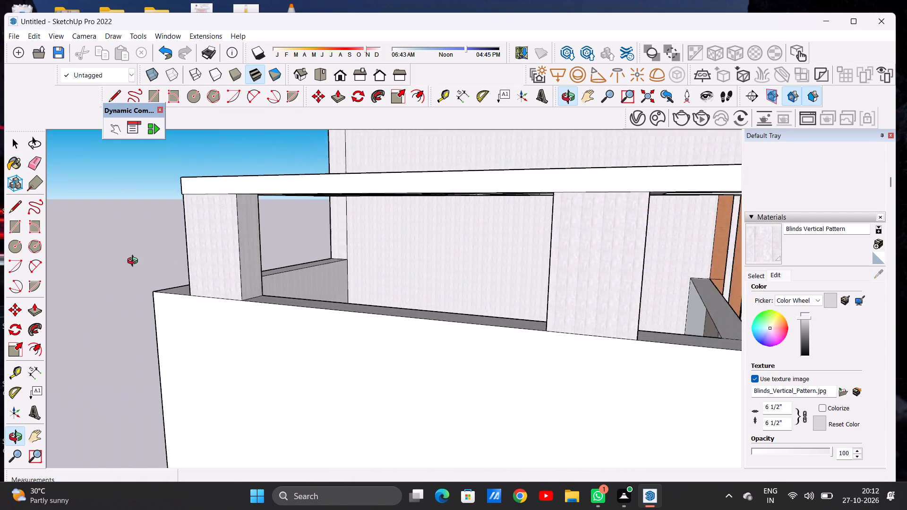
pyautogui.moveTo(135, 262); pyautogui.dragTo(282, 323, button='middle')
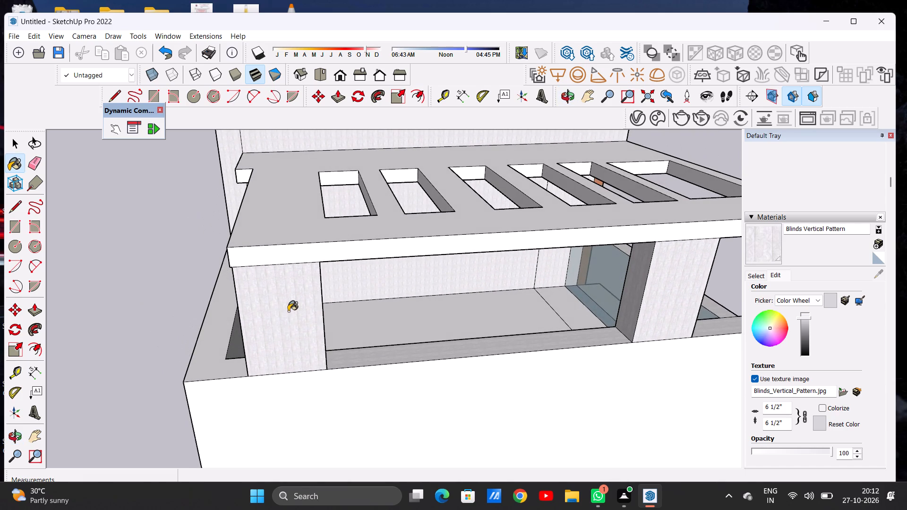
pyautogui.scroll(4, 295, 263)
pyautogui.click(297, 254)
pyautogui.click(297, 221)
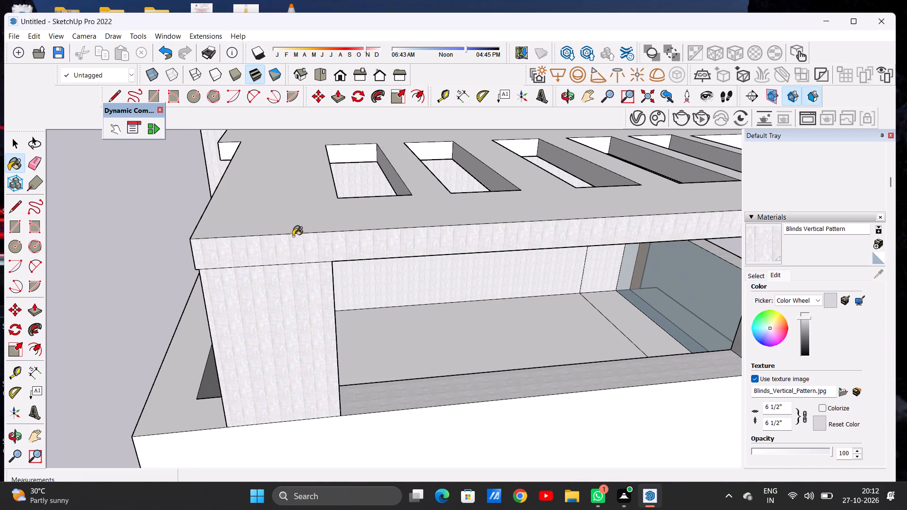
# Paint the stepped rear edge faces of the pergola slab and the rear parapet's top with Blinds Vertical Pattern.
pyautogui.scroll(-2, 293, 245)
pyautogui.scroll(1, 293, 247)
pyautogui.scroll(-11, 294, 248)
pyautogui.moveTo(301, 247); pyautogui.dragTo(527, 244, button='middle')
pyautogui.scroll(10, 369, 239)
pyautogui.click(378, 203)
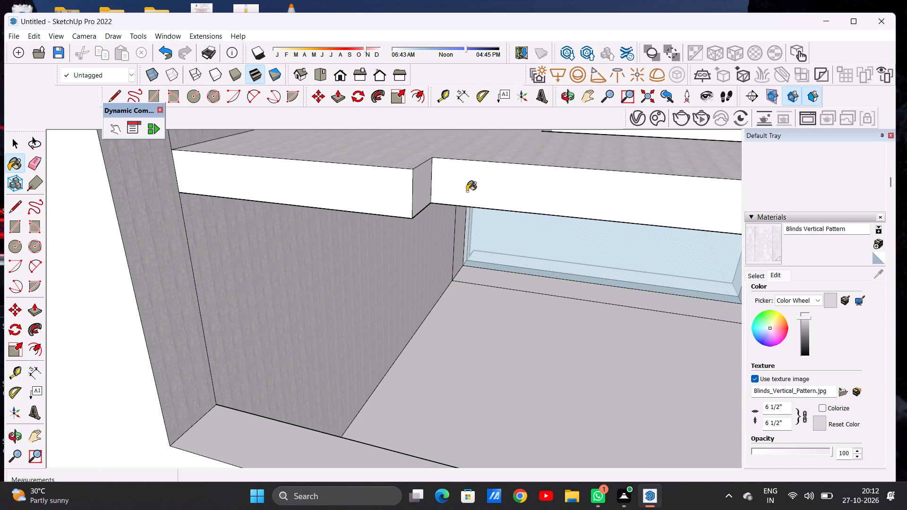
pyautogui.click(467, 191)
pyautogui.click(426, 193)
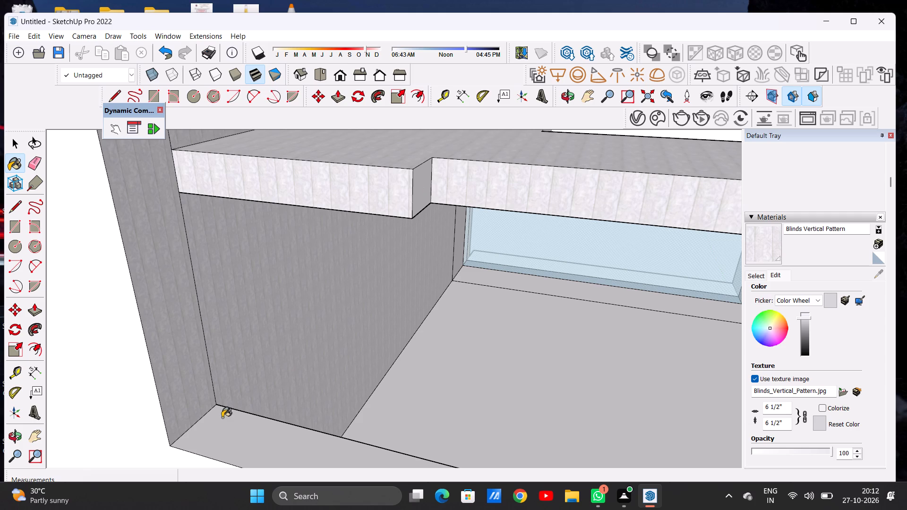
pyautogui.click(219, 420)
# Apply Blinds Vertical Pattern to the pergola slab's front edge and the front corner top of the side parapet.
pyautogui.scroll(-13, 268, 353)
pyautogui.moveTo(359, 301); pyautogui.dragTo(152, 336, button='middle')
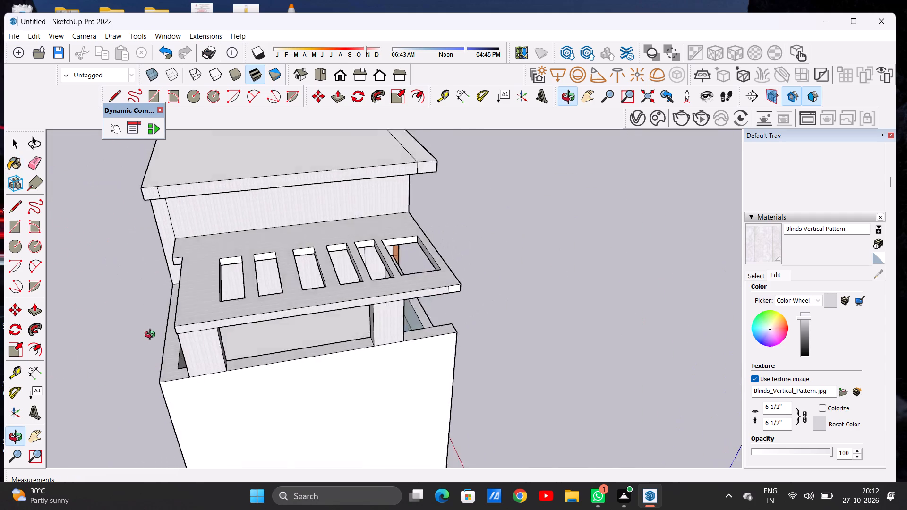
pyautogui.moveTo(152, 336); pyautogui.dragTo(165, 348, button='middle')
pyautogui.moveTo(332, 310); pyautogui.dragTo(86, 311, button='middle')
pyautogui.moveTo(322, 301); pyautogui.dragTo(270, 206, button='middle')
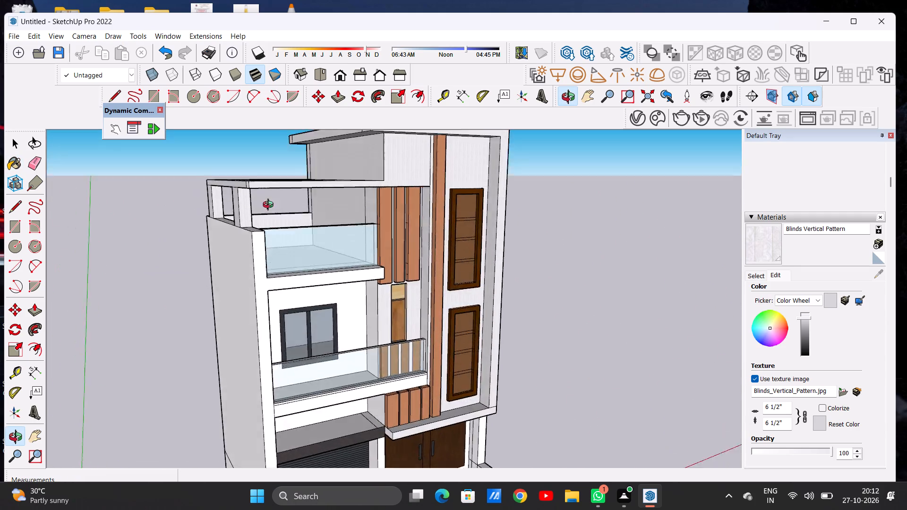
pyautogui.moveTo(270, 206); pyautogui.dragTo(222, 227, button='middle')
pyautogui.scroll(13, 244, 199)
pyautogui.click(256, 178)
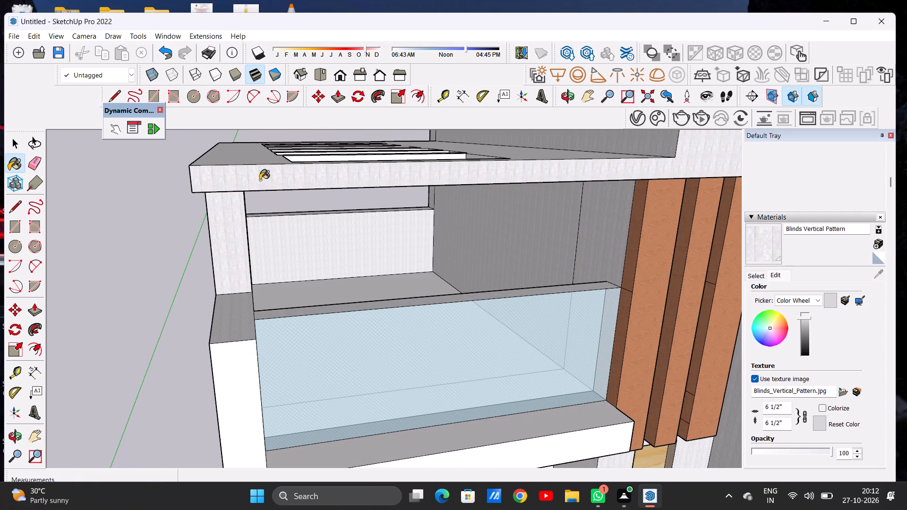
pyautogui.moveTo(332, 252); pyautogui.dragTo(265, 242, button='middle')
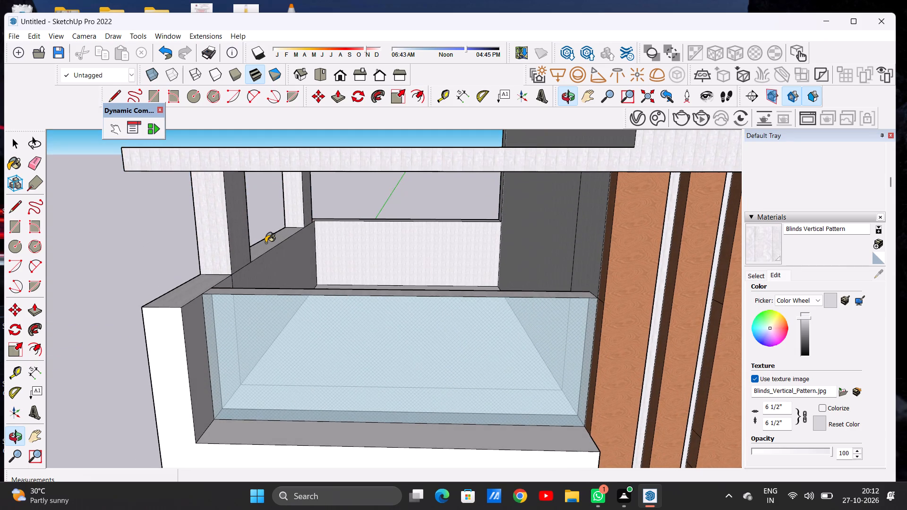
pyautogui.click(181, 296)
# Paint the white front frame around the upper balcony and down the facade's outer edge with Blinds Vertical Pattern.
pyautogui.scroll(-7, 351, 232)
pyautogui.scroll(3, 304, 311)
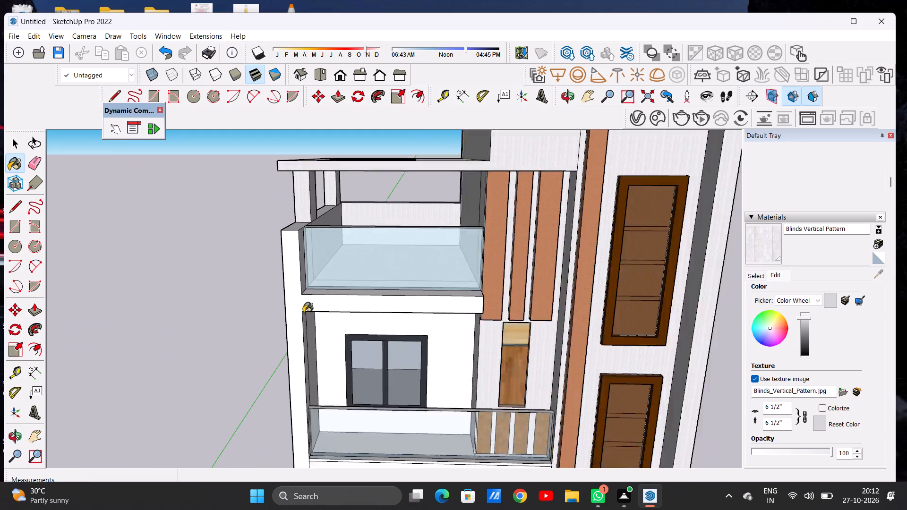
pyautogui.scroll(5, 303, 313)
pyautogui.click(292, 289)
pyautogui.scroll(-6, 320, 290)
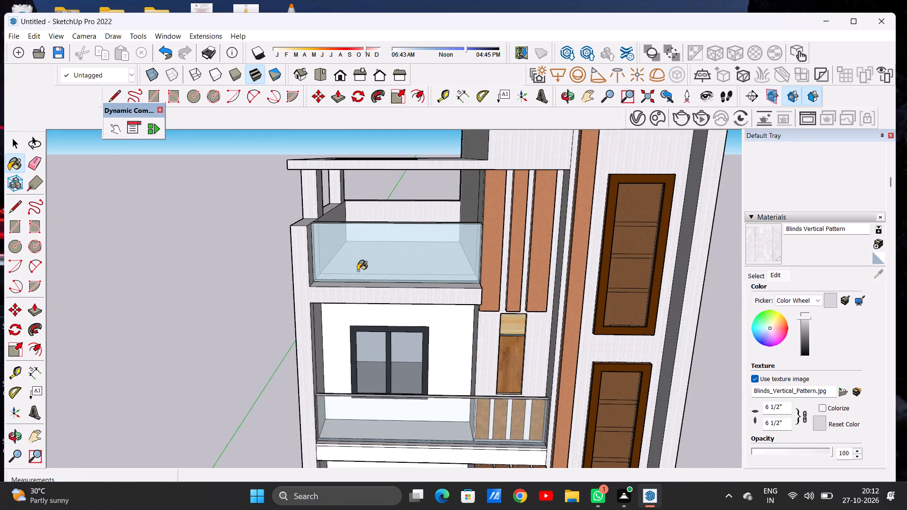
# Paint the front face of the lower balcony's slab ledge with Blinds Vertical Pattern.
pyautogui.scroll(-4, 358, 271)
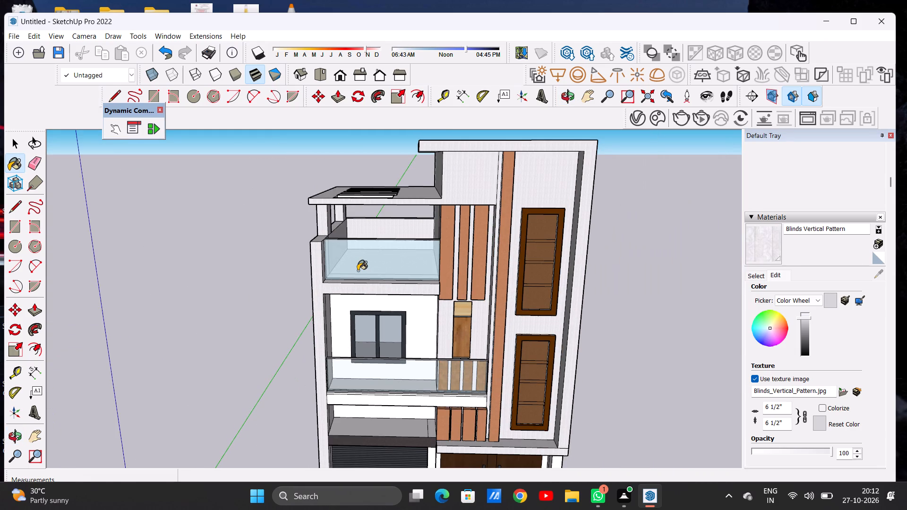
pyautogui.scroll(-8, 388, 244)
pyautogui.scroll(2, 383, 329)
pyautogui.scroll(-1, 383, 330)
pyautogui.scroll(3, 383, 330)
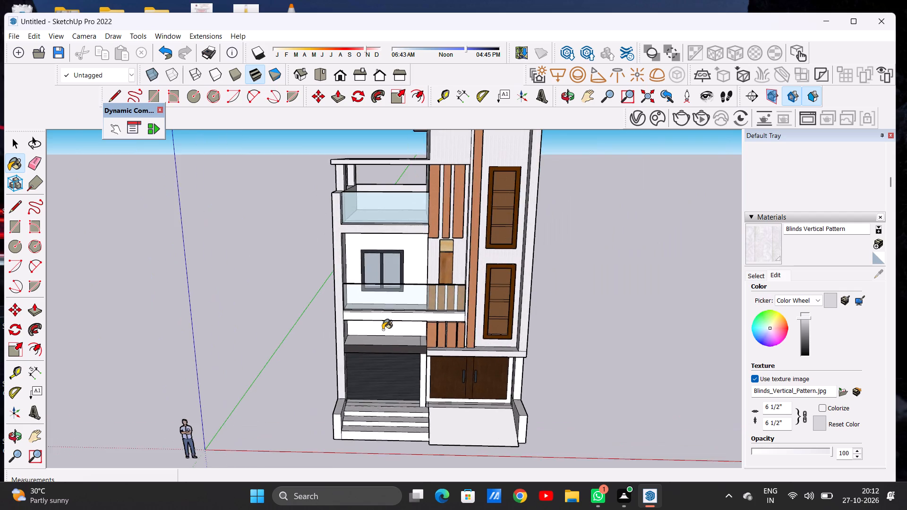
pyautogui.scroll(12, 382, 331)
pyautogui.click(405, 276)
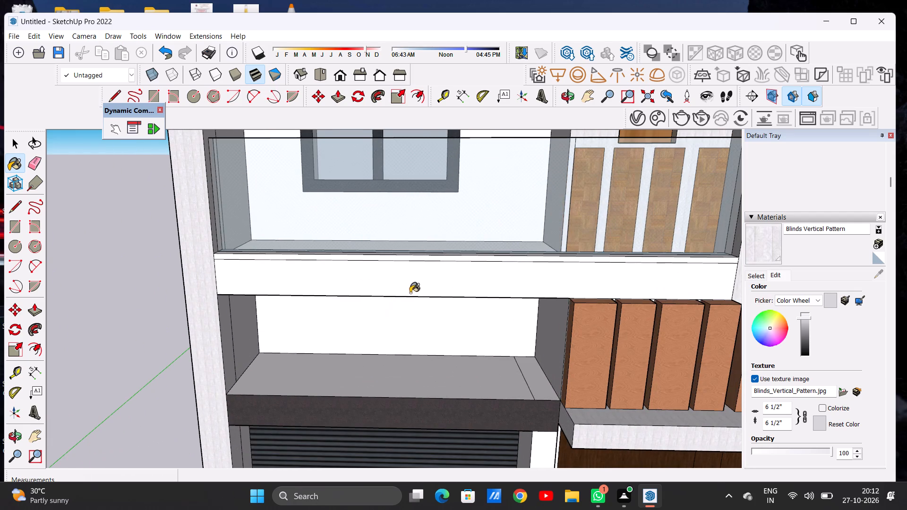
# Paint the lower balcony recess's outer side faces and the wall around the window with Blinds Vertical Pattern.
pyautogui.scroll(-8, 411, 302)
pyautogui.moveTo(420, 304); pyautogui.dragTo(417, 288, button='middle')
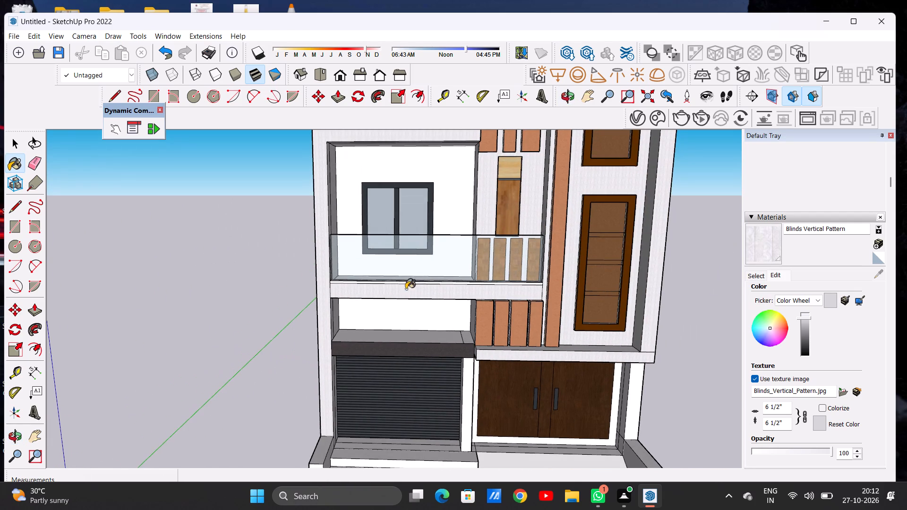
pyautogui.scroll(-6, 394, 308)
pyautogui.scroll(6, 411, 302)
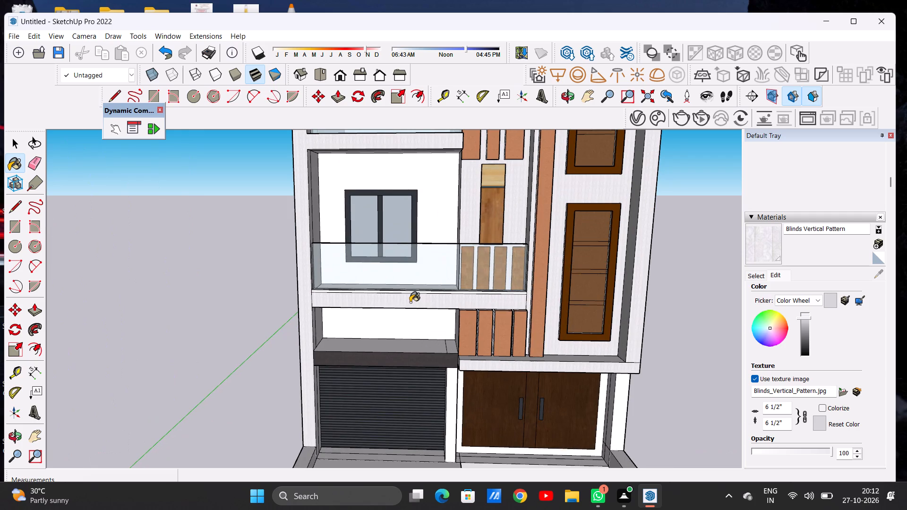
pyautogui.scroll(8, 457, 291)
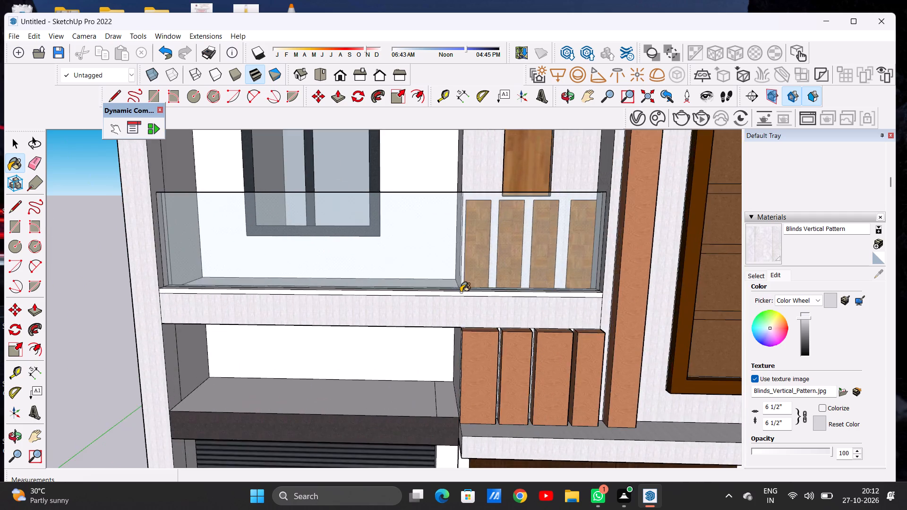
pyautogui.scroll(5, 461, 292)
pyautogui.scroll(-10, 433, 305)
pyautogui.moveTo(400, 315); pyautogui.dragTo(411, 292, button='middle')
pyautogui.scroll(-7, 394, 287)
pyautogui.moveTo(404, 266); pyautogui.dragTo(313, 328, button='middle')
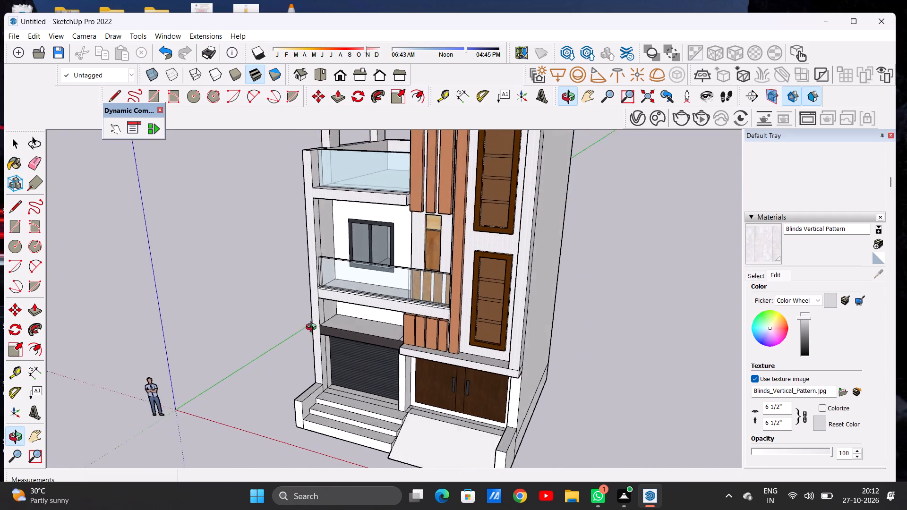
pyautogui.moveTo(313, 328); pyautogui.dragTo(320, 337, button='middle')
pyautogui.scroll(14, 316, 230)
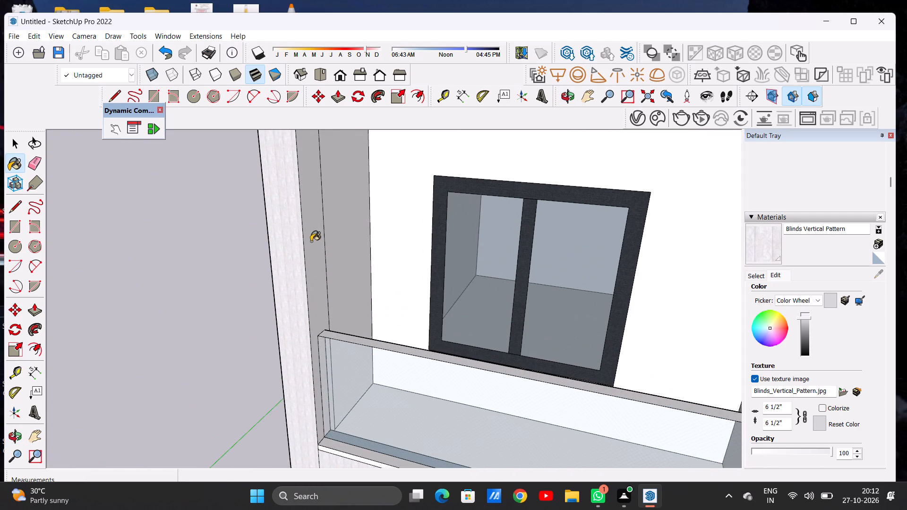
pyautogui.click(309, 246)
pyautogui.click(339, 237)
pyautogui.click(394, 229)
# Paint the lower balcony recess's side face next to the wooden panels with Blinds Vertical Pattern.
pyautogui.scroll(-5, 349, 262)
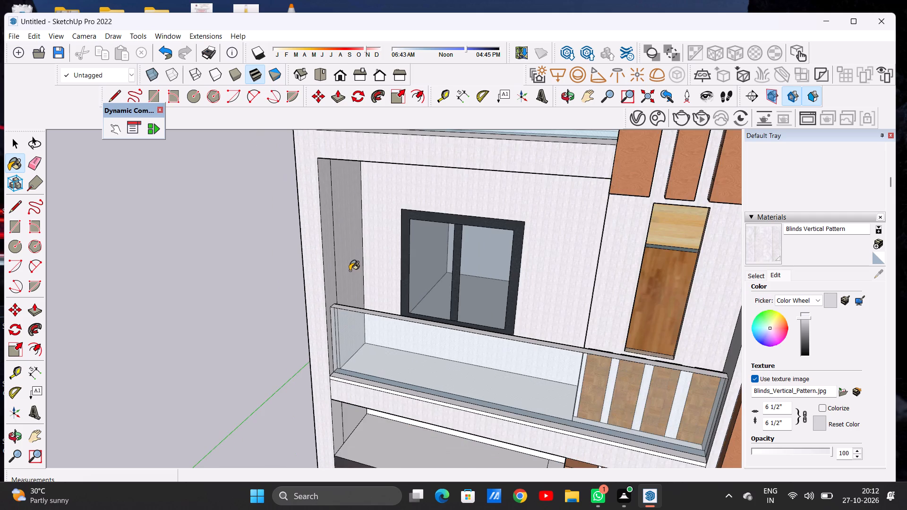
pyautogui.moveTo(352, 277); pyautogui.dragTo(549, 214, button='middle')
pyautogui.scroll(5, 534, 228)
pyautogui.click(518, 240)
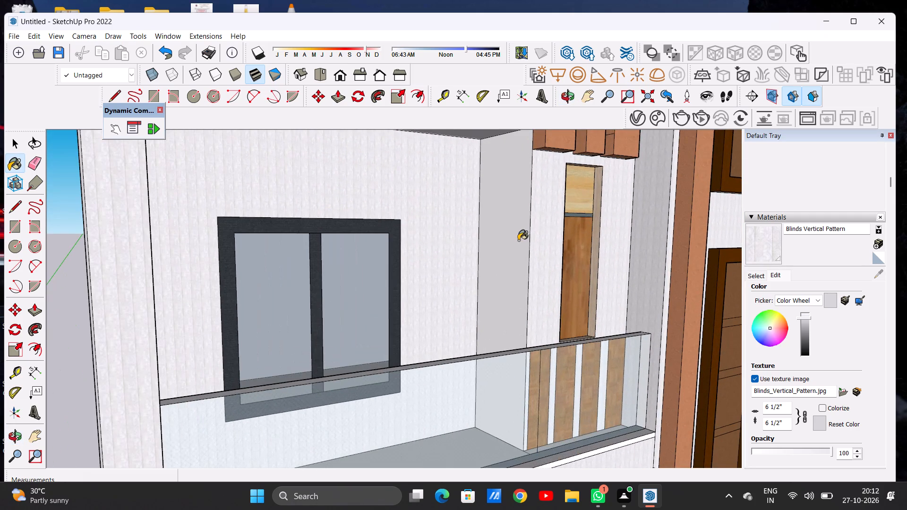
# Paint the lower balcony recess's ceiling and the adjoining underside strip of the slab above with Blinds Vertical Pattern.
pyautogui.scroll(-4, 445, 287)
pyautogui.moveTo(439, 287); pyautogui.dragTo(340, 232, button='middle')
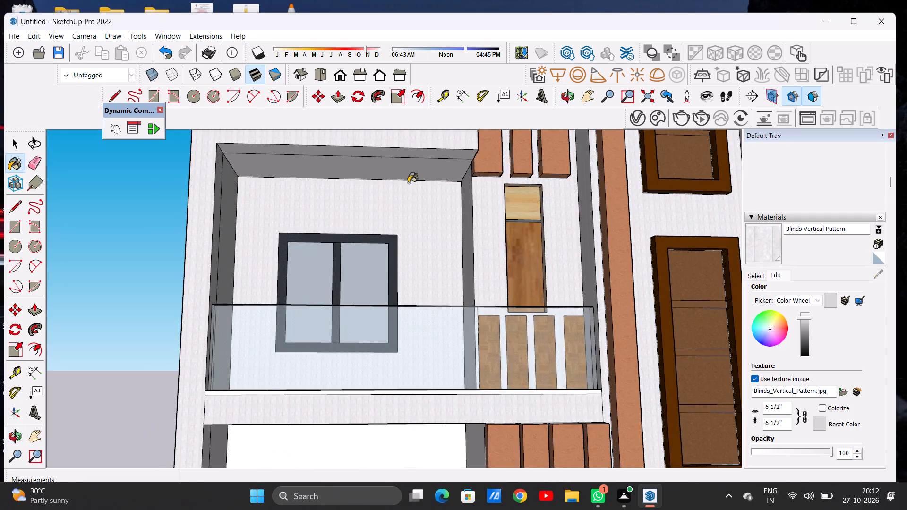
pyautogui.scroll(4, 417, 172)
pyautogui.click(417, 172)
pyautogui.scroll(-5, 388, 306)
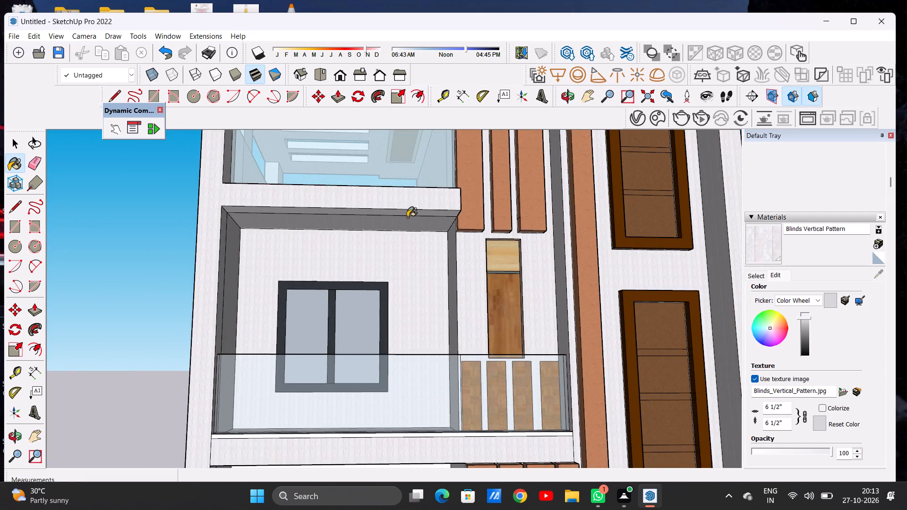
pyautogui.scroll(5, 423, 193)
pyautogui.moveTo(429, 262); pyautogui.dragTo(429, 183, button='middle')
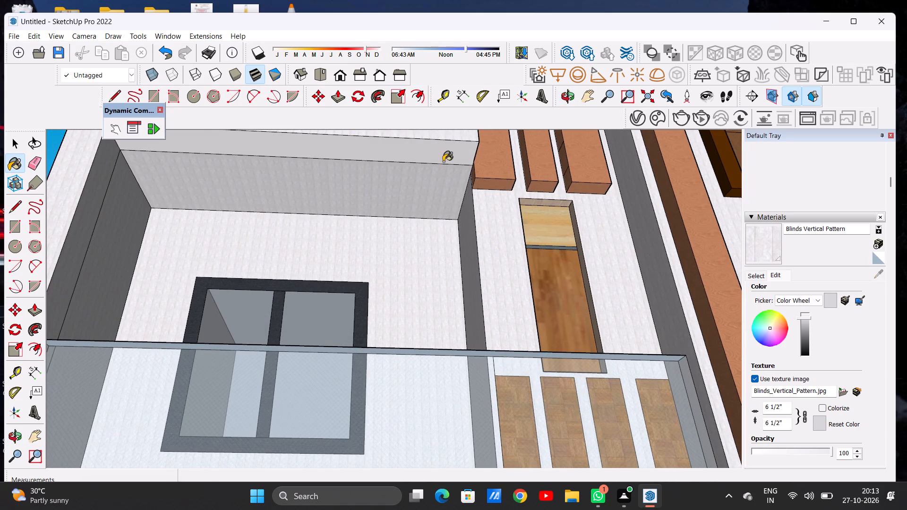
pyautogui.click(443, 161)
# Paint the lower balcony recess's outer side strip and the opposite side face beside the window wall with Blinds Vertical Pattern.
pyautogui.scroll(-6, 436, 209)
pyautogui.moveTo(401, 226); pyautogui.dragTo(277, 316, button='middle')
pyautogui.scroll(7, 256, 303)
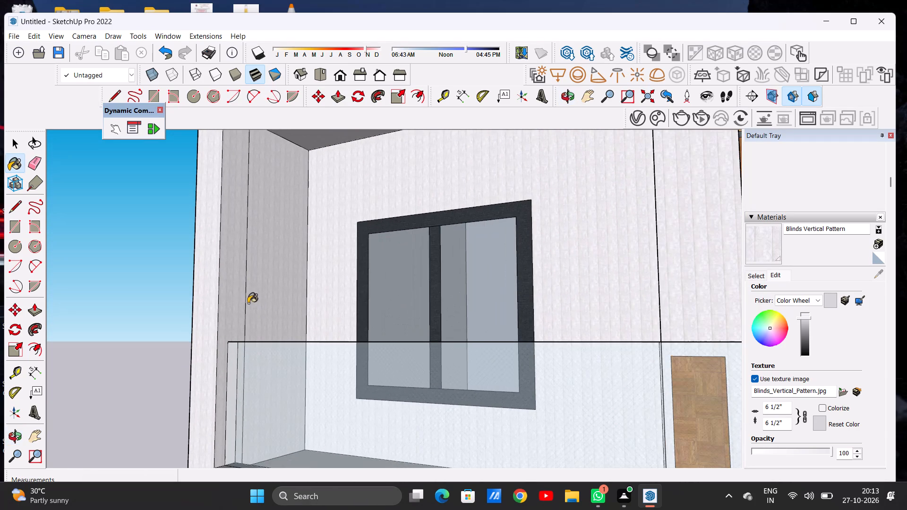
pyautogui.click(232, 297)
pyautogui.scroll(-9, 291, 282)
pyautogui.moveTo(284, 282); pyautogui.dragTo(342, 319, button='middle')
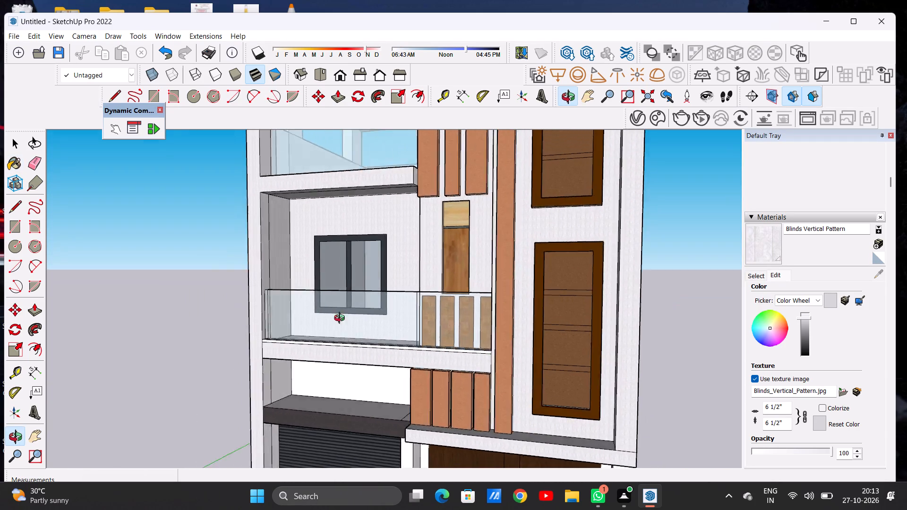
pyautogui.moveTo(342, 319); pyautogui.dragTo(430, 324, button='middle')
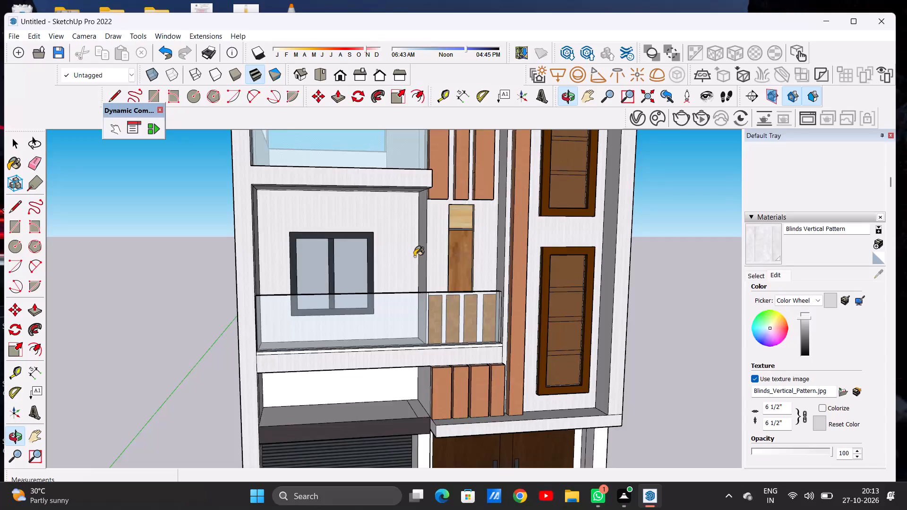
pyautogui.scroll(6, 416, 244)
pyautogui.moveTo(418, 233); pyautogui.dragTo(470, 275, button='middle')
pyautogui.click(441, 263)
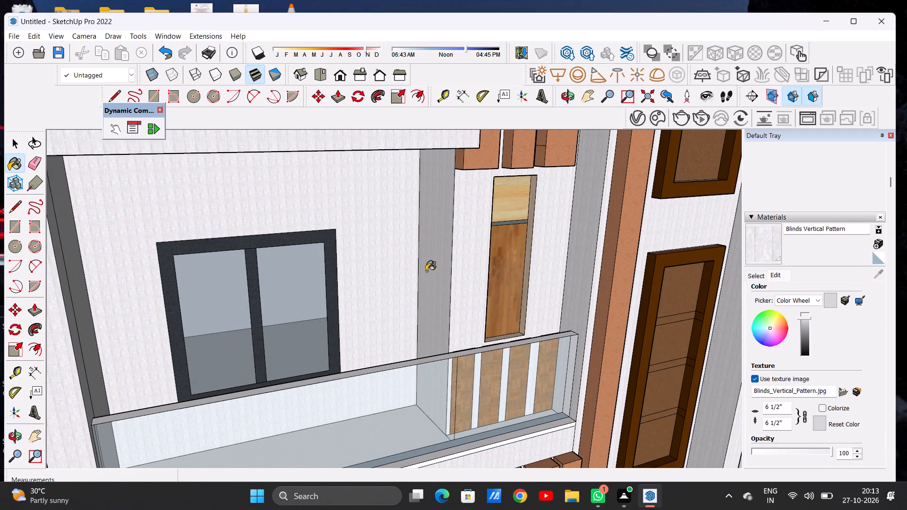
# Paint the niche's back wall above the shutter and its side face next to the terracotta panels with Blinds Vertical Pattern.
pyautogui.scroll(-7, 407, 264)
pyautogui.moveTo(433, 312); pyautogui.dragTo(374, 274, button='middle')
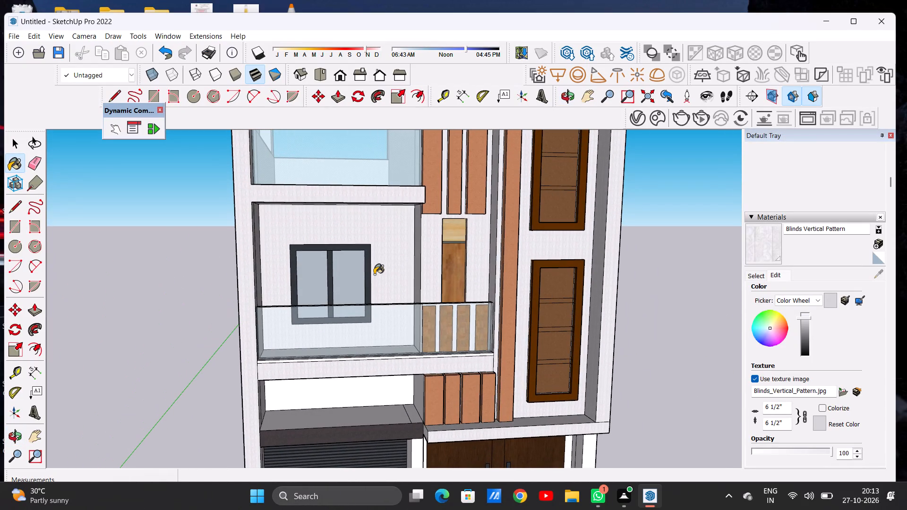
pyautogui.scroll(-8, 382, 267)
pyautogui.scroll(14, 390, 340)
pyautogui.click(379, 309)
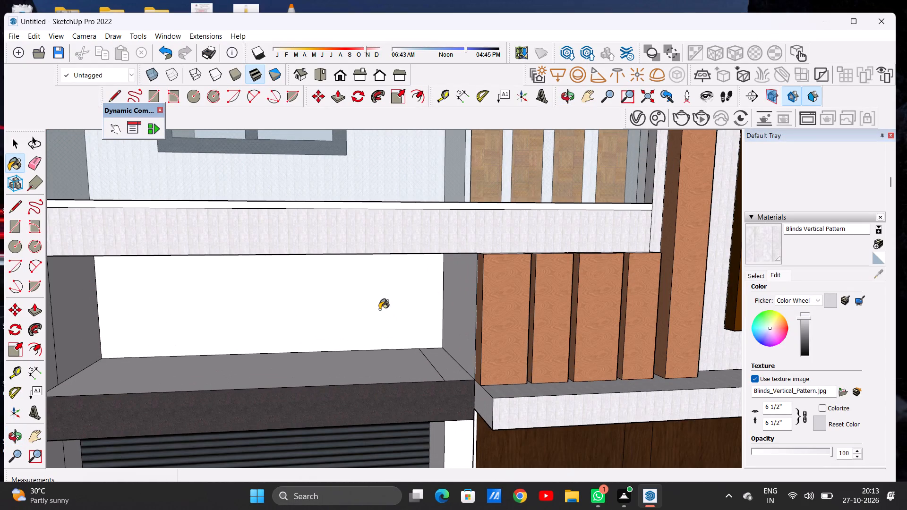
pyautogui.click(459, 306)
pyautogui.scroll(-4, 453, 282)
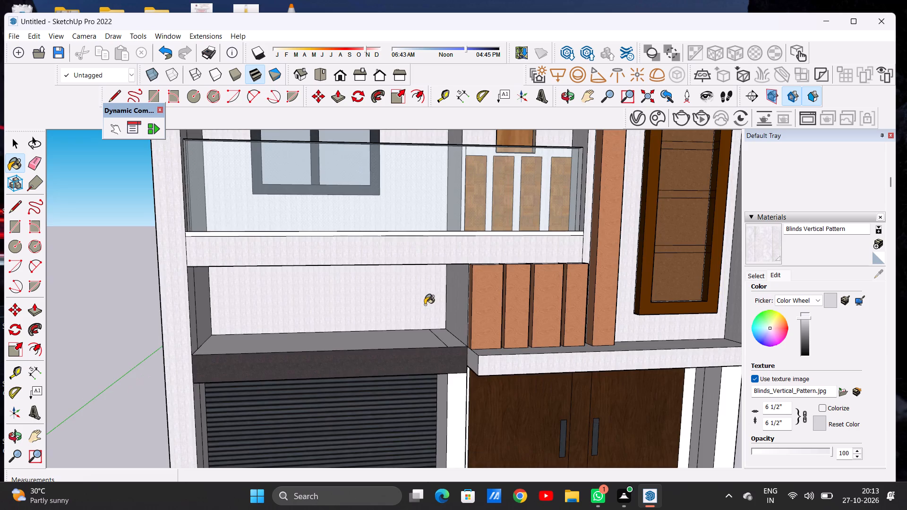
# Paint the outer side faces and ceiling of the niche above the shutter with Blinds Vertical Pattern.
pyautogui.moveTo(405, 301); pyautogui.dragTo(243, 282, button='middle')
pyautogui.scroll(7, 253, 280)
pyautogui.click(244, 295)
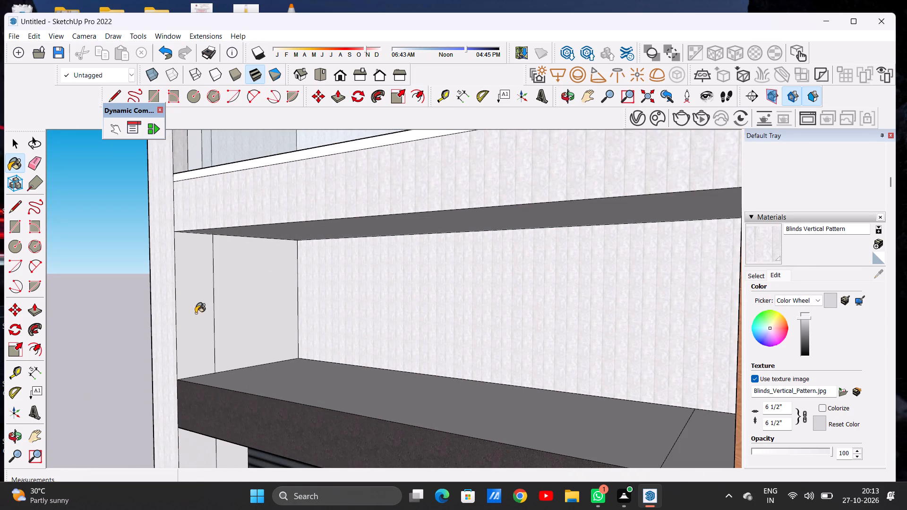
pyautogui.click(196, 314)
pyautogui.moveTo(301, 334); pyautogui.dragTo(392, 284, button='middle')
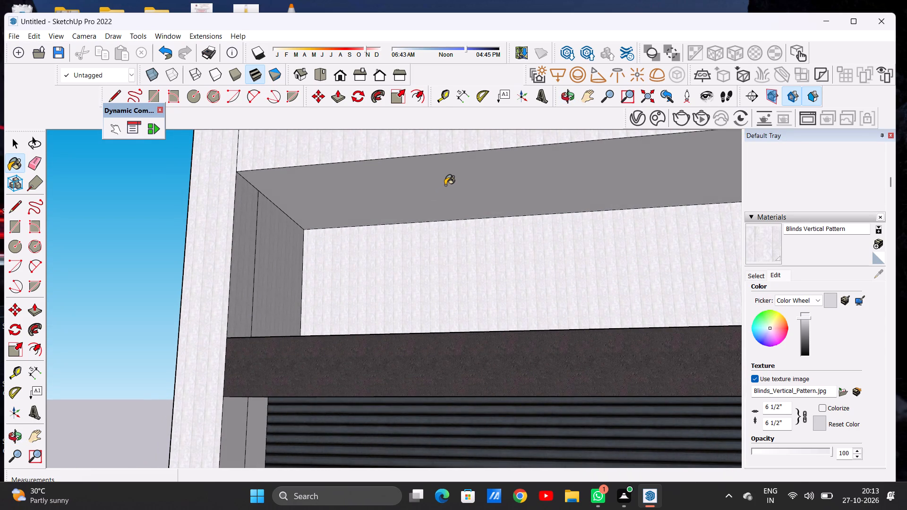
pyautogui.click(445, 185)
# Paint both top faces of the dark ledge above the shutter with Blinds Vertical Pattern.
pyautogui.scroll(-2, 339, 335)
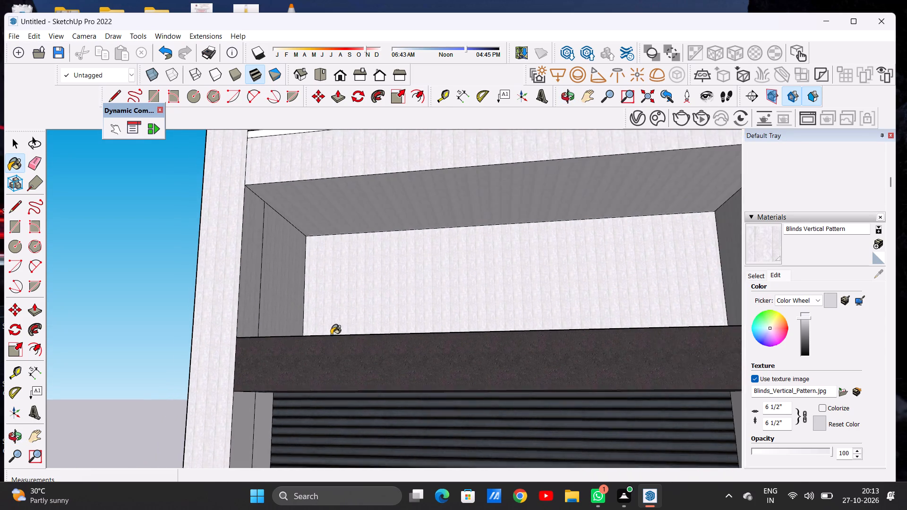
pyautogui.scroll(-9, 331, 335)
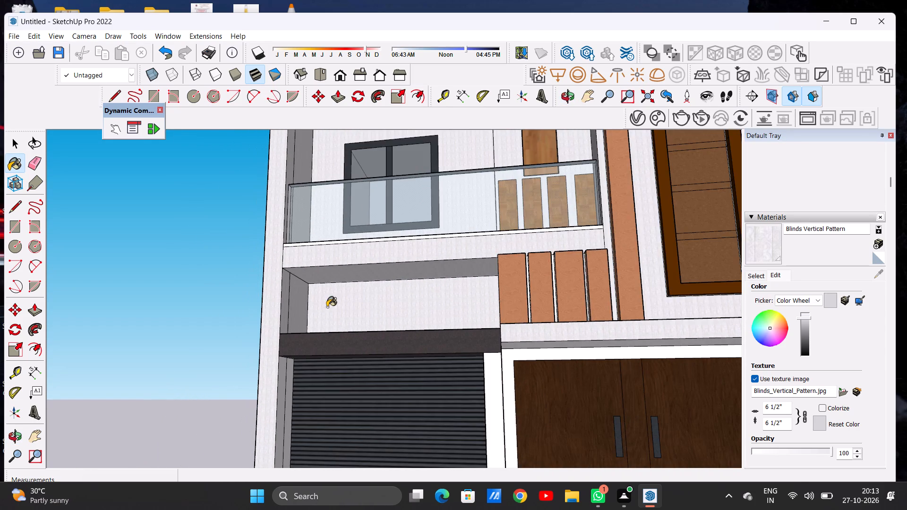
pyautogui.moveTo(330, 304); pyautogui.dragTo(368, 339, button='middle')
pyautogui.scroll(-8, 355, 358)
pyautogui.scroll(6, 371, 346)
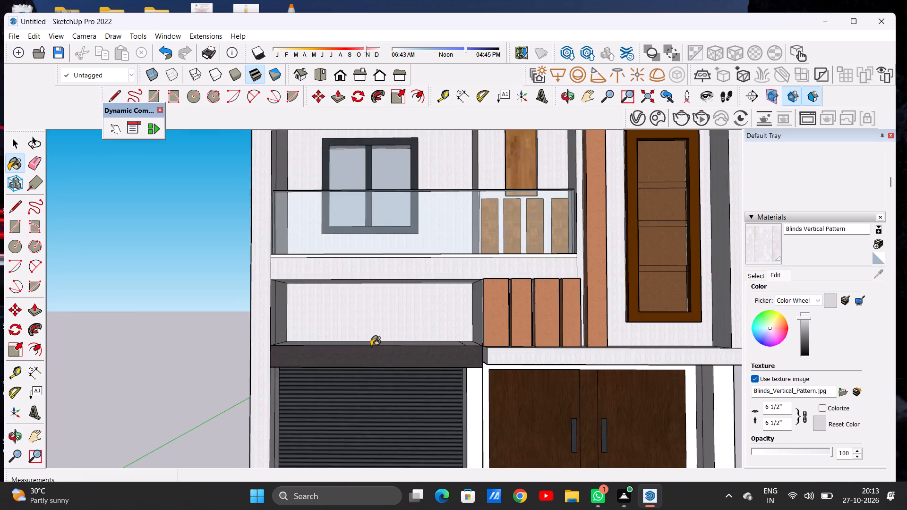
pyautogui.scroll(7, 371, 346)
pyautogui.moveTo(380, 328); pyautogui.dragTo(346, 400, button='middle')
pyautogui.scroll(6, 346, 399)
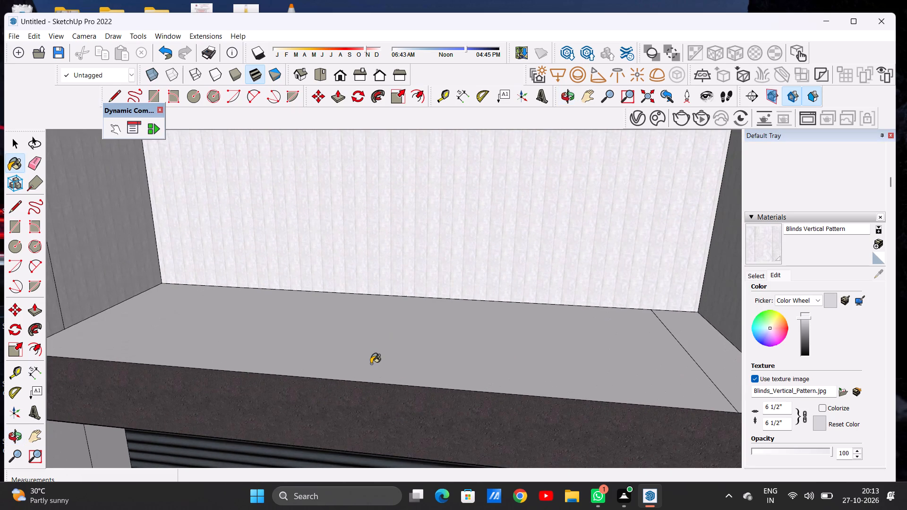
pyautogui.click(371, 364)
pyautogui.click(704, 339)
pyautogui.scroll(-6, 608, 337)
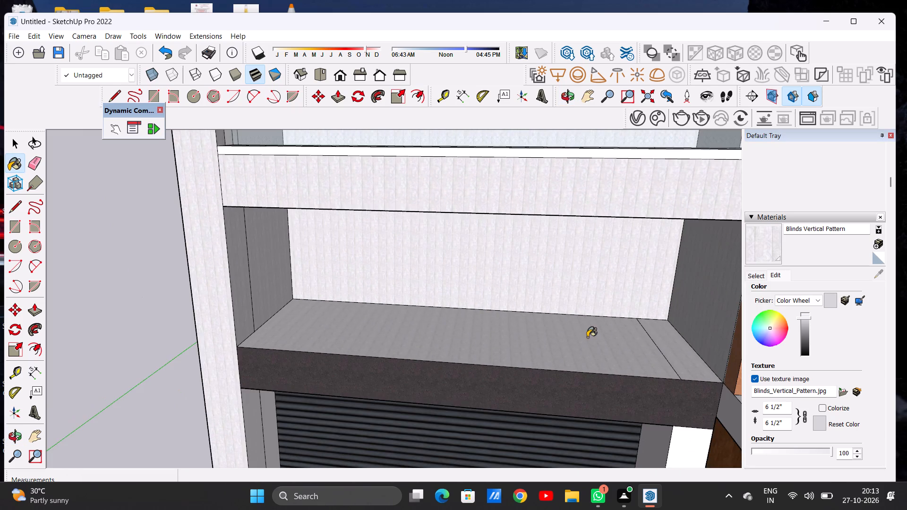
# Paint the underside of the lower balcony's slab with Blinds Vertical Pattern.
pyautogui.moveTo(570, 329); pyautogui.dragTo(664, 279, button='middle')
pyautogui.scroll(-5, 517, 302)
pyautogui.scroll(-3, 408, 318)
pyautogui.moveTo(519, 304); pyautogui.dragTo(514, 224, button='middle')
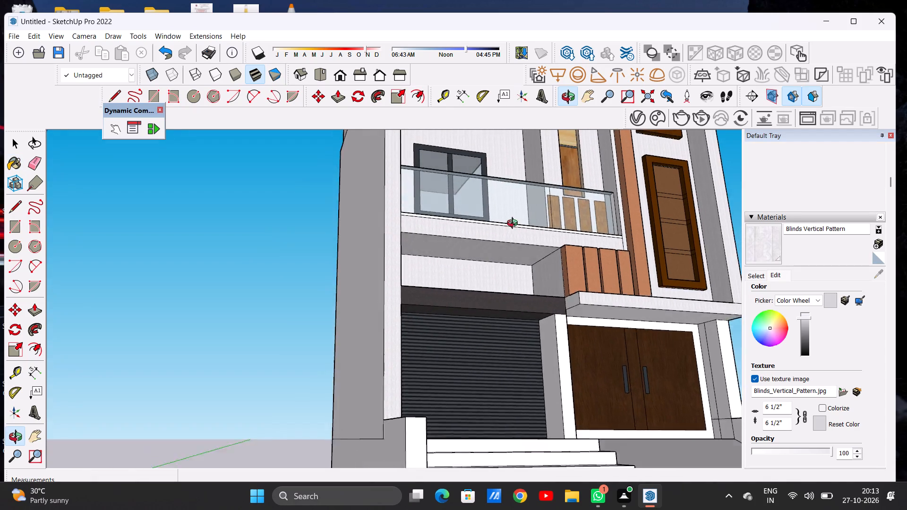
pyautogui.moveTo(514, 224); pyautogui.dragTo(496, 221, button='middle')
pyautogui.scroll(5, 516, 240)
pyautogui.click(511, 242)
pyautogui.scroll(-6, 365, 284)
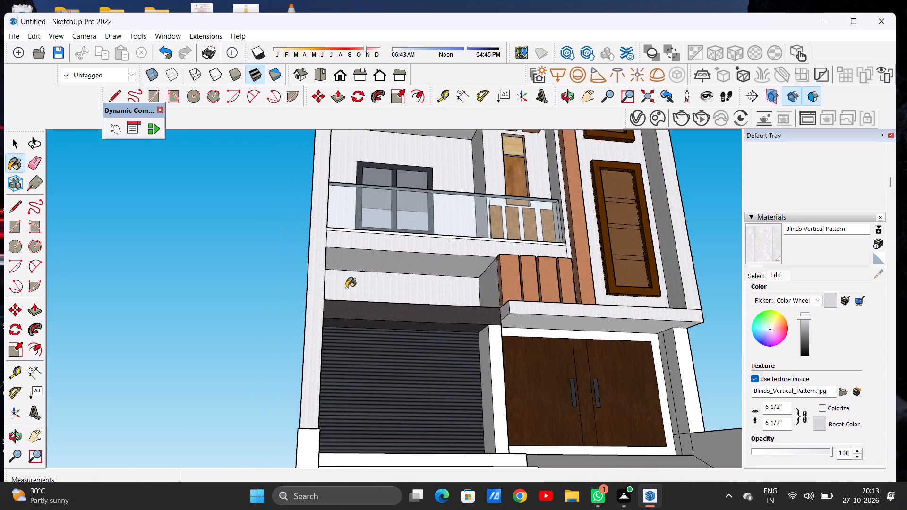
# Paint the front face of the white post between the shutter and the wooden double door with Blinds Vertical Pattern.
pyautogui.scroll(-6, 337, 258)
pyautogui.moveTo(383, 322); pyautogui.dragTo(361, 413, button='middle')
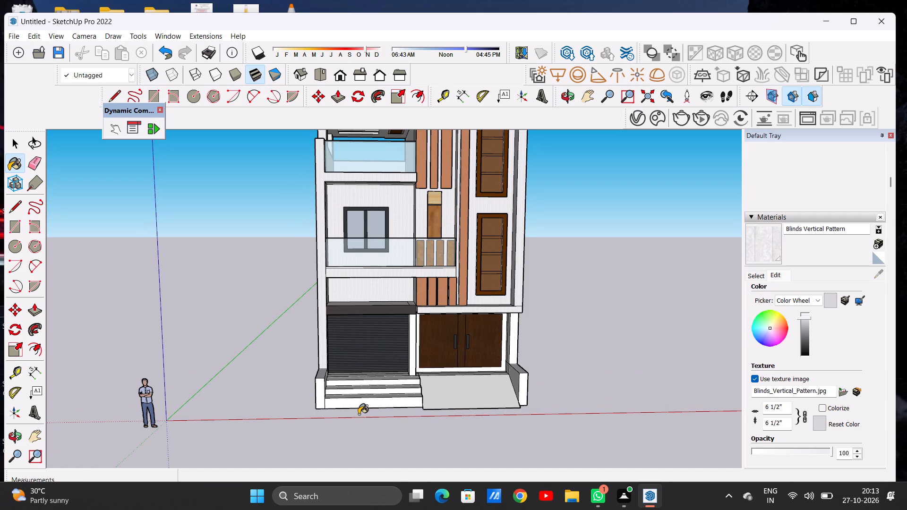
pyautogui.scroll(11, 401, 308)
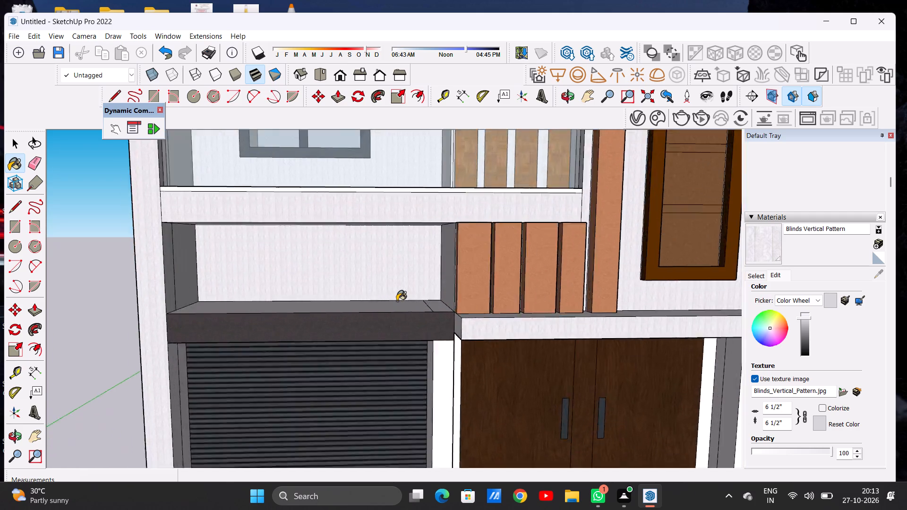
pyautogui.scroll(4, 397, 301)
pyautogui.scroll(-17, 419, 292)
pyautogui.scroll(2, 584, 300)
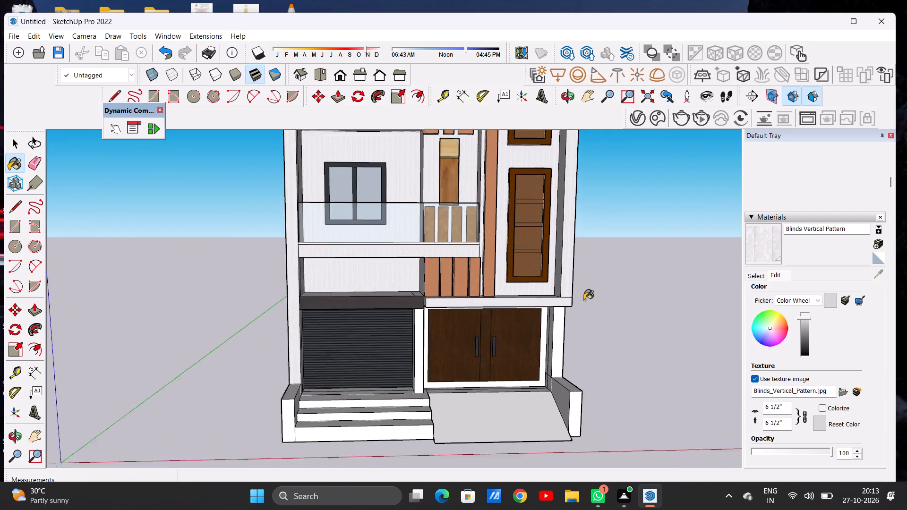
pyautogui.scroll(9, 584, 300)
pyautogui.scroll(-6, 507, 285)
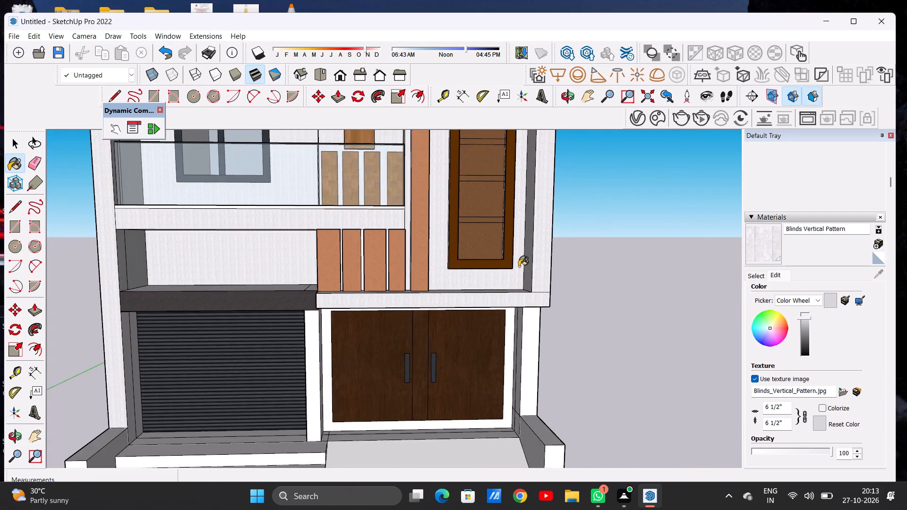
pyautogui.scroll(-4, 519, 266)
pyautogui.scroll(13, 391, 324)
pyautogui.click(389, 309)
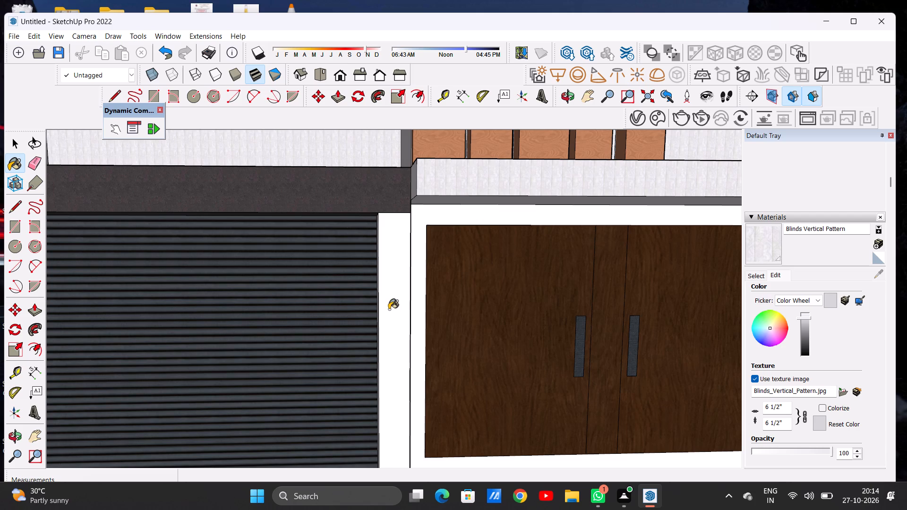
pyautogui.scroll(-6, 406, 309)
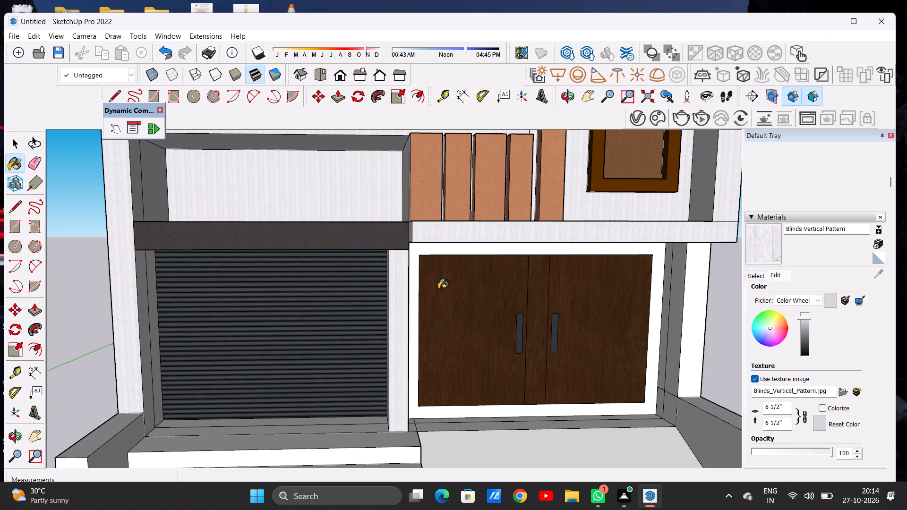
# Paint the two narrow side faces at the shutter opening's outer edge with Blinds Vertical Pattern.
pyautogui.scroll(9, 143, 297)
pyautogui.click(185, 287)
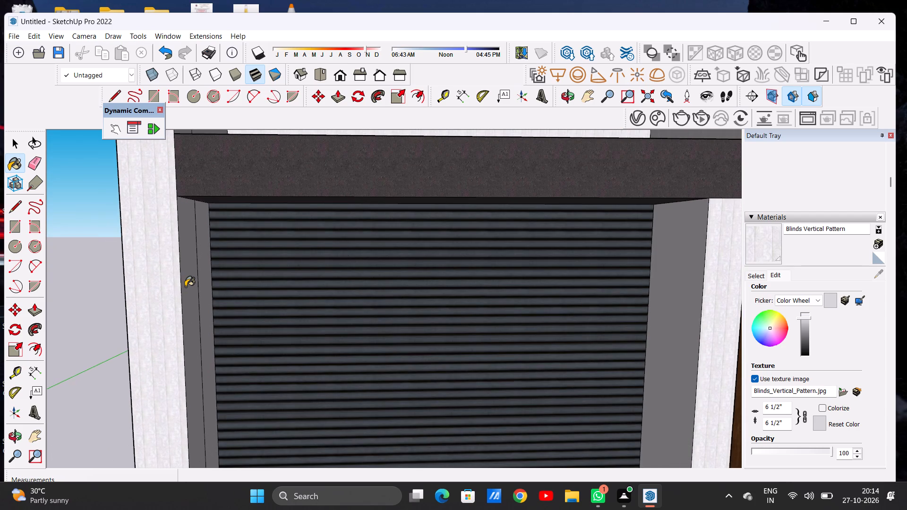
pyautogui.click(202, 265)
pyautogui.scroll(-9, 305, 287)
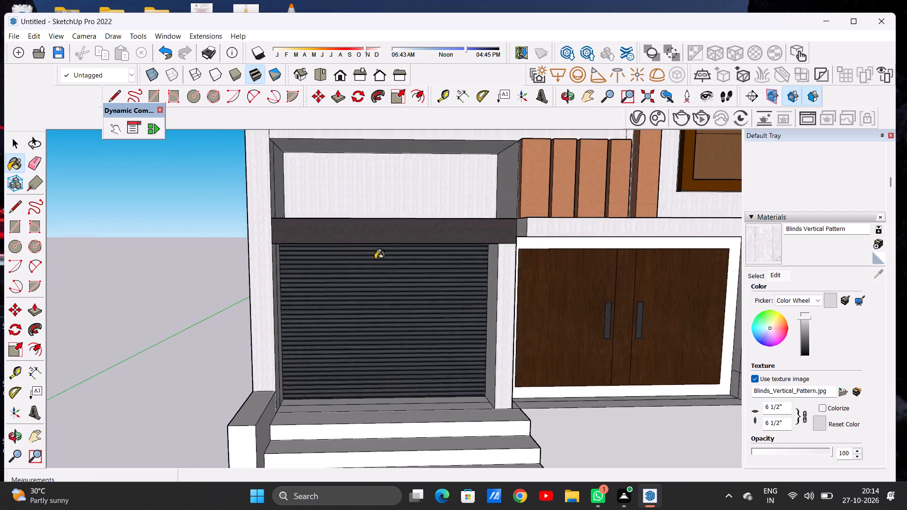
# Paint the white surround of the wooden double door and the shutter-side post's face beside it with Blinds Vertical Pattern.
pyautogui.scroll(-3, 375, 259)
pyautogui.scroll(12, 512, 260)
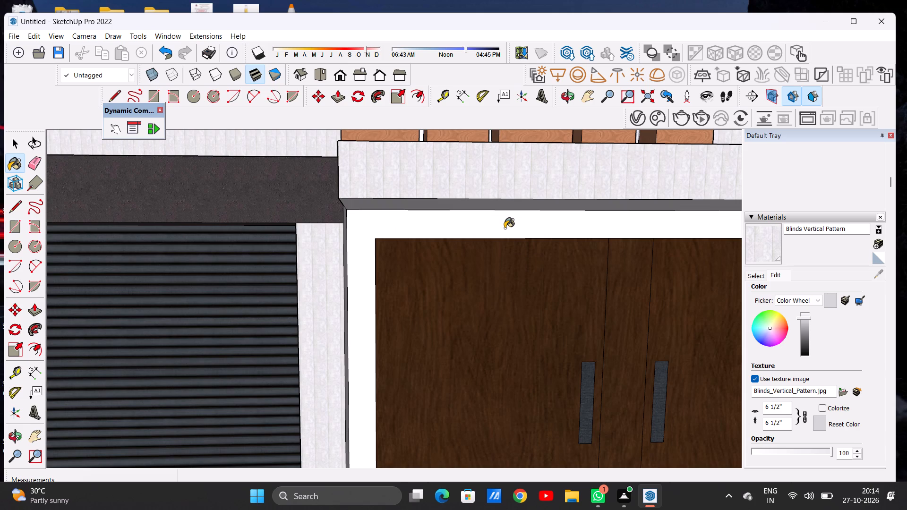
pyautogui.click(505, 228)
pyautogui.scroll(-6, 435, 244)
pyautogui.moveTo(464, 250); pyautogui.dragTo(336, 272, button='middle')
pyautogui.scroll(5, 336, 272)
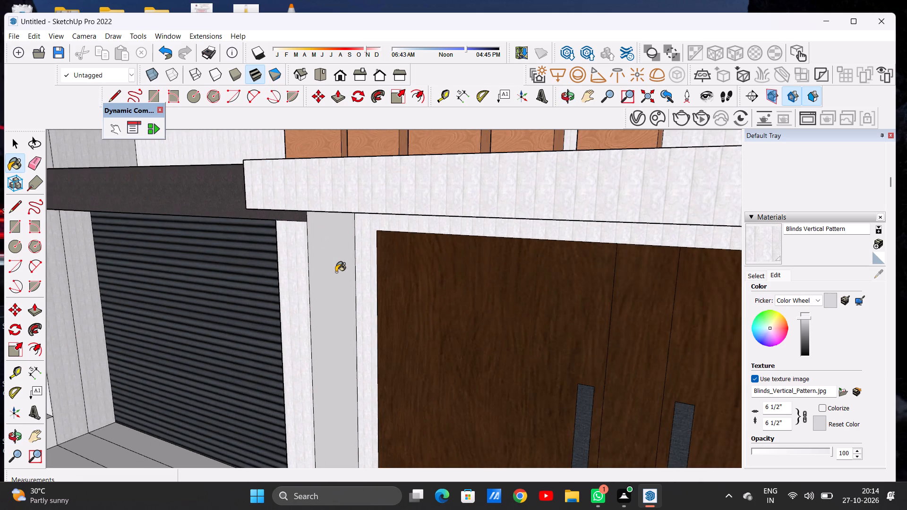
pyautogui.click(327, 273)
# Paint the side faces and the front post at the double door's outer edge with Blinds Vertical Pattern.
pyautogui.scroll(-5, 421, 285)
pyautogui.scroll(1, 430, 284)
pyautogui.scroll(-7, 433, 281)
pyautogui.moveTo(444, 314); pyautogui.dragTo(593, 286, button='middle')
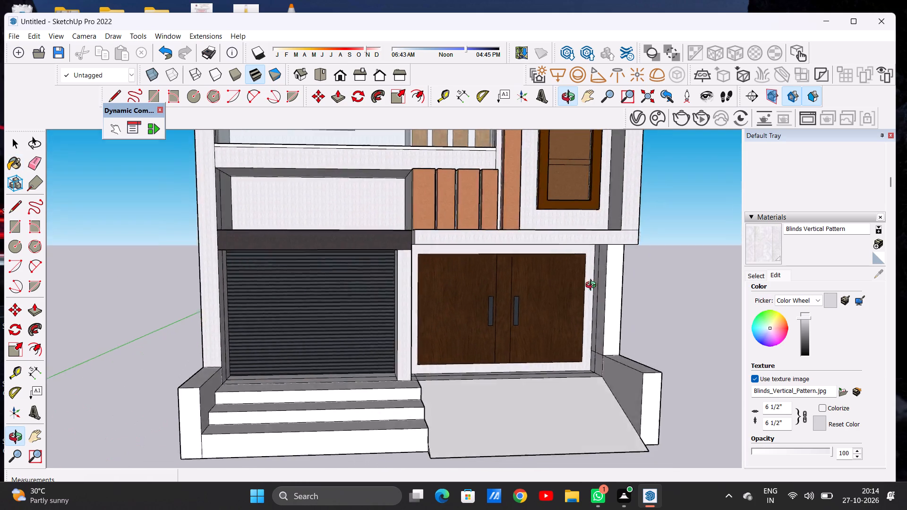
pyautogui.moveTo(593, 286); pyautogui.dragTo(619, 279, button='middle')
pyautogui.scroll(17, 583, 284)
pyautogui.click(550, 300)
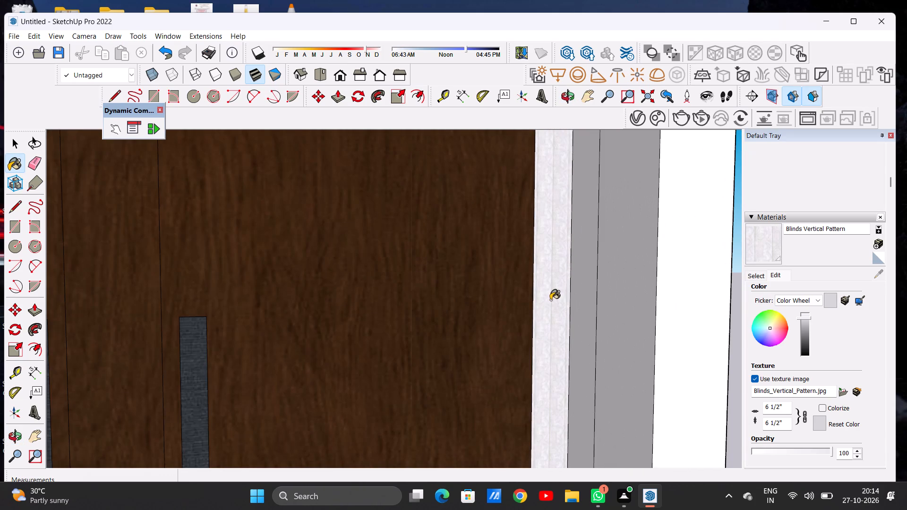
pyautogui.click(587, 295)
pyautogui.click(615, 295)
pyautogui.click(669, 293)
# Paint the underside of the ledge above the wooden double door with Blinds Vertical Pattern.
pyautogui.scroll(-17, 599, 310)
pyautogui.moveTo(612, 315); pyautogui.dragTo(585, 277, button='middle')
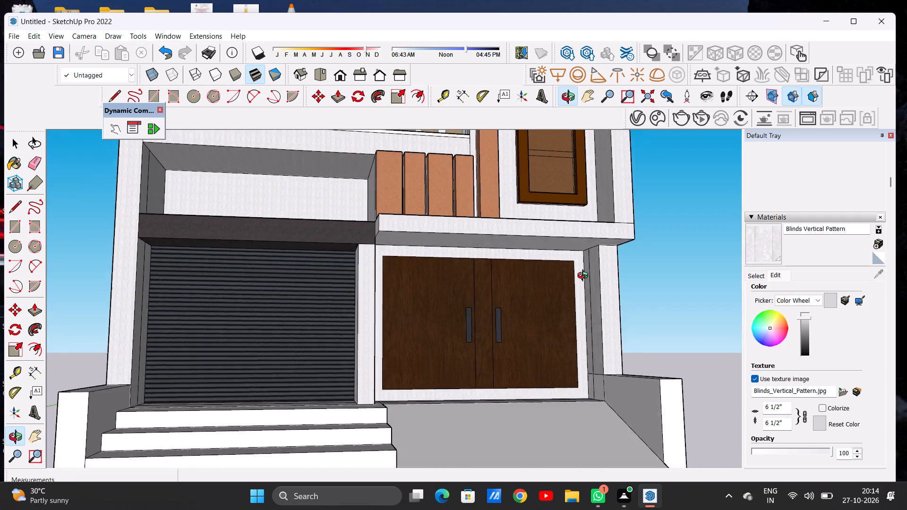
pyautogui.moveTo(585, 277); pyautogui.dragTo(532, 261, button='middle')
pyautogui.scroll(1, 555, 233)
pyautogui.scroll(-1, 555, 232)
pyautogui.scroll(4, 555, 232)
pyautogui.click(555, 230)
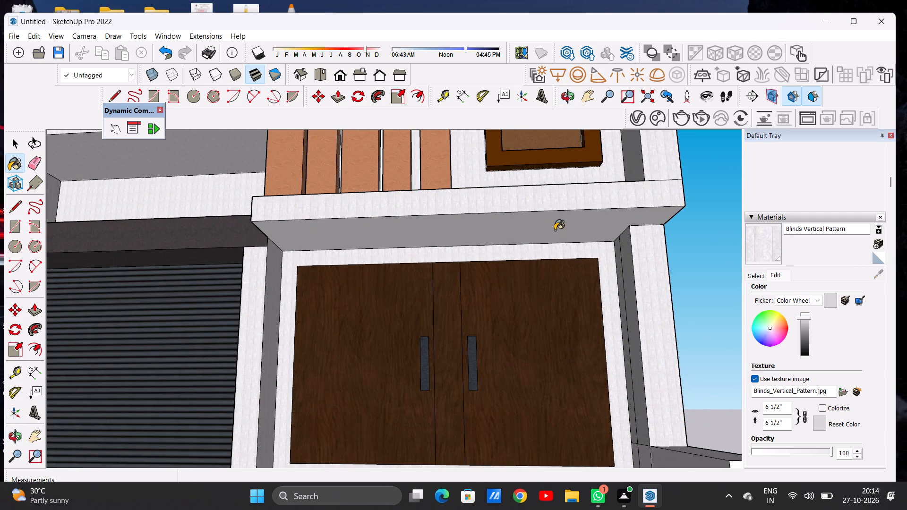
pyautogui.scroll(-7, 555, 230)
pyautogui.moveTo(482, 259); pyautogui.dragTo(347, 310, button='middle')
pyautogui.scroll(7, 393, 263)
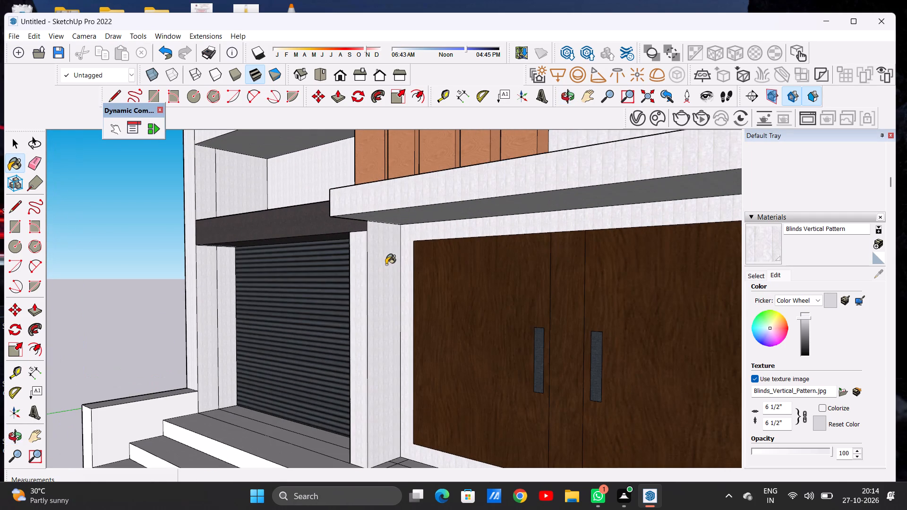
# Paint the door-side face of the post between the shutter and the double door with Blinds Vertical Pattern.
pyautogui.click(380, 266)
# Examine the ground-floor front around the shutter, steps, ramp and double door for faces still lacking the wall material.
pyautogui.scroll(-9, 448, 253)
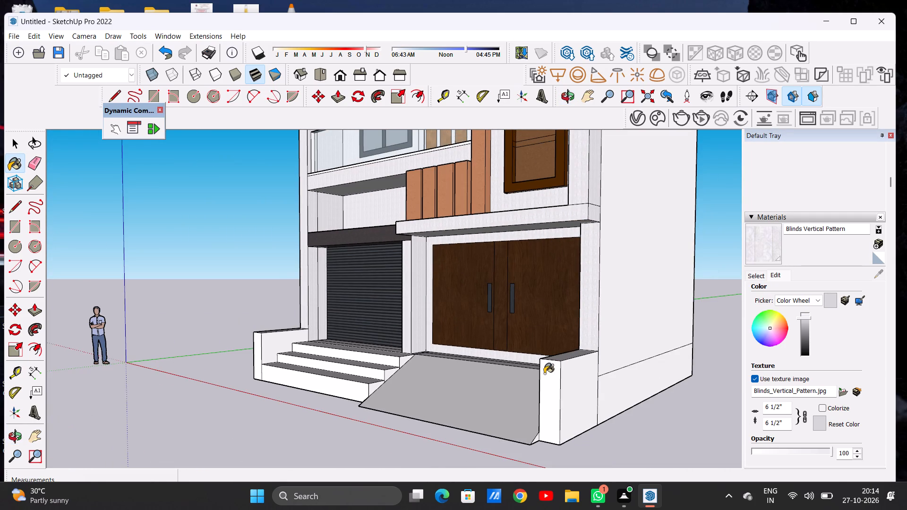
pyautogui.scroll(8, 544, 374)
pyautogui.moveTo(540, 377); pyautogui.dragTo(541, 397, button='middle')
pyautogui.press('space')
pyautogui.scroll(-5, 545, 336)
pyautogui.scroll(1, 545, 336)
pyautogui.scroll(-1, 545, 336)
pyautogui.scroll(1, 545, 336)
pyautogui.scroll(-2, 545, 336)
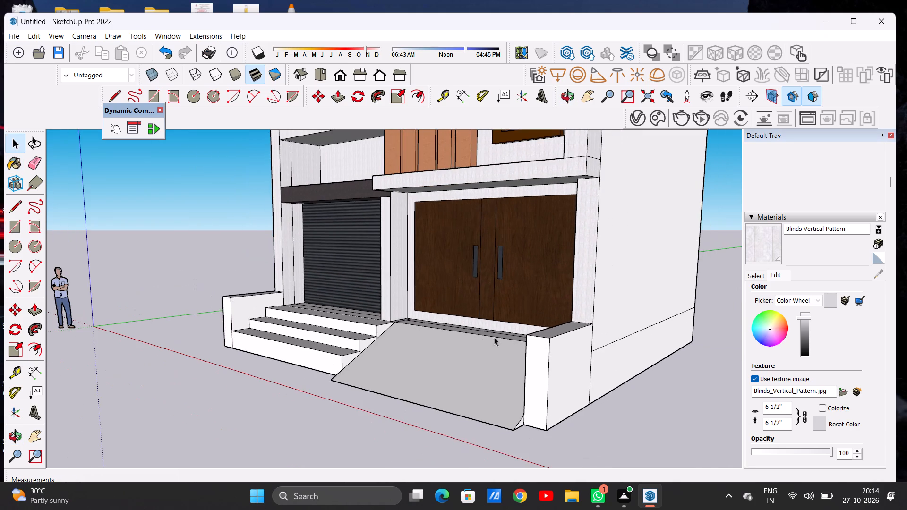
pyautogui.moveTo(472, 340); pyautogui.dragTo(570, 339, button='middle')
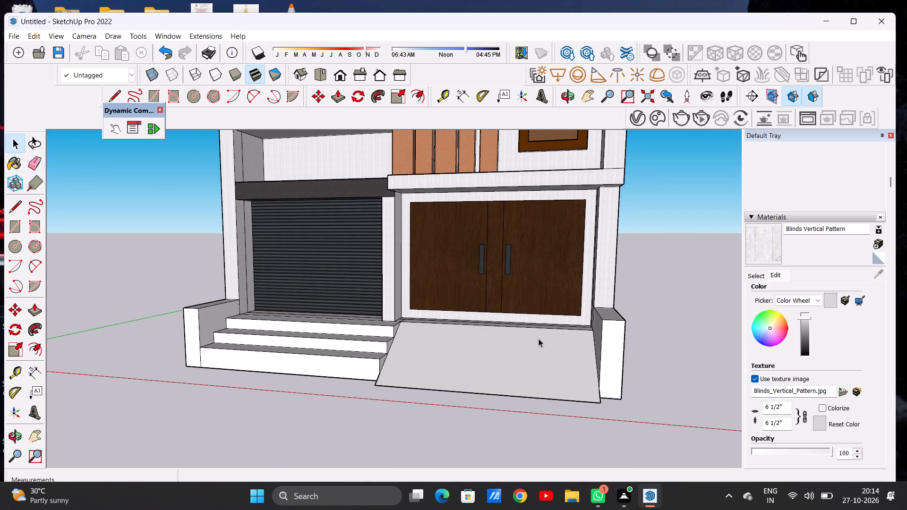
pyautogui.scroll(-5, 586, 322)
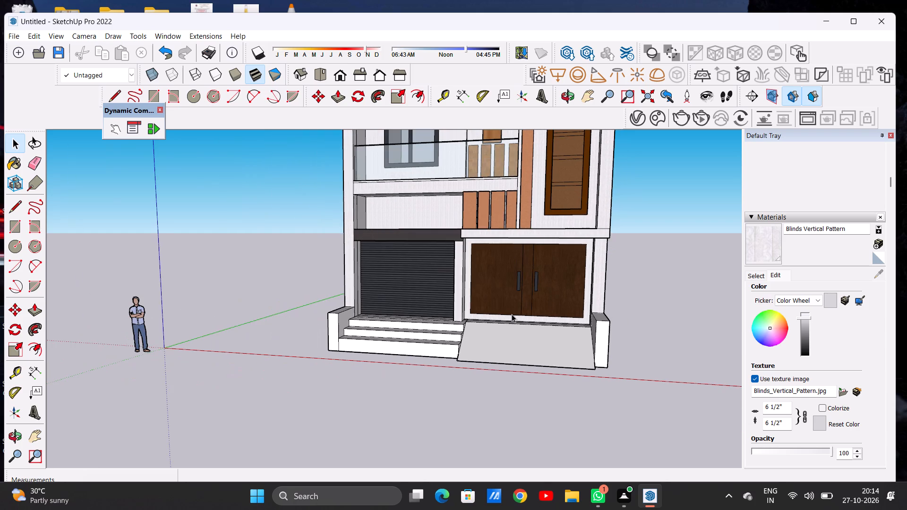
pyautogui.scroll(-1, 491, 297)
pyautogui.scroll(7, 489, 293)
pyautogui.scroll(-1, 466, 288)
pyautogui.scroll(12, 466, 288)
pyautogui.moveTo(453, 307); pyautogui.dragTo(420, 303, button='middle')
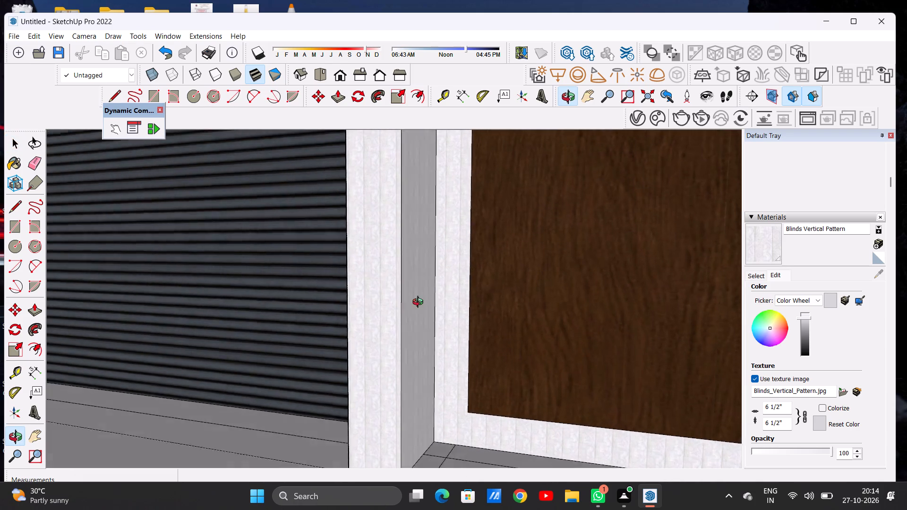
pyautogui.moveTo(420, 303); pyautogui.dragTo(490, 318, button='middle')
pyautogui.scroll(-6, 427, 354)
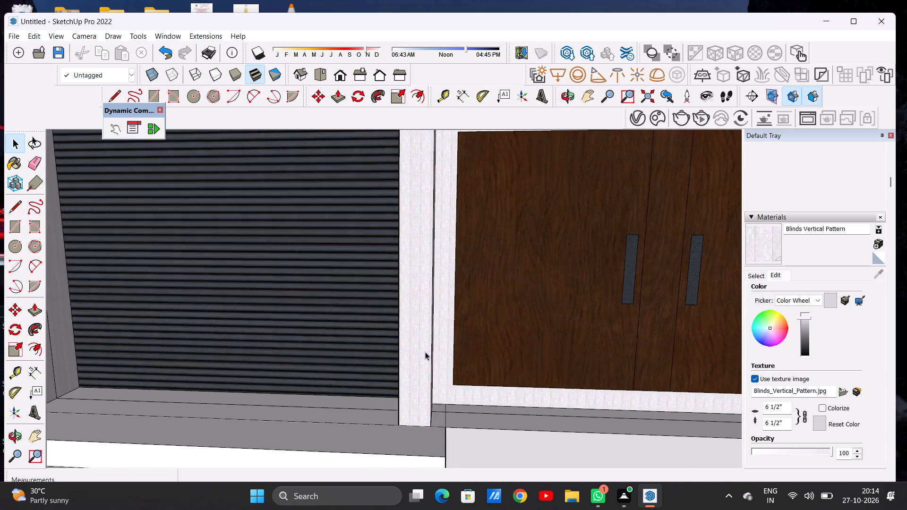
pyautogui.scroll(-14, 426, 355)
pyautogui.moveTo(433, 354); pyautogui.dragTo(452, 281, button='middle')
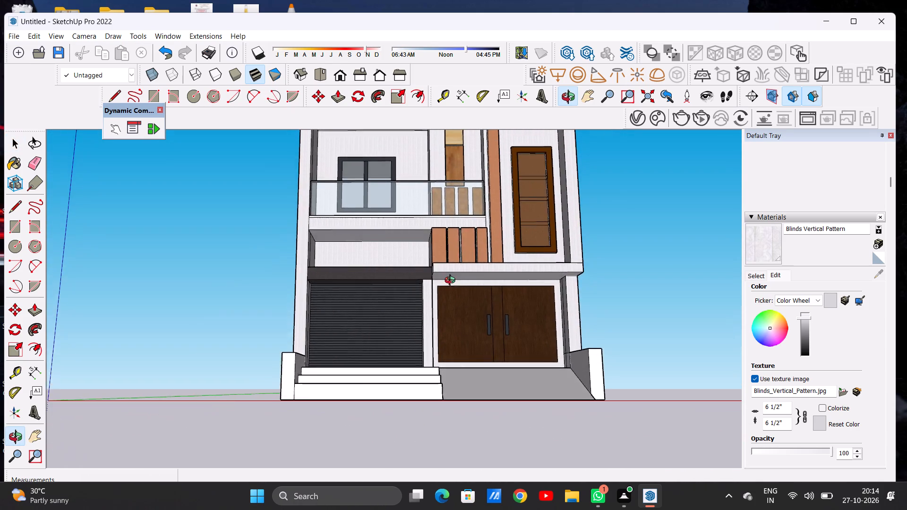
pyautogui.moveTo(452, 281); pyautogui.dragTo(308, 307, button='middle')
pyautogui.scroll(4, 337, 303)
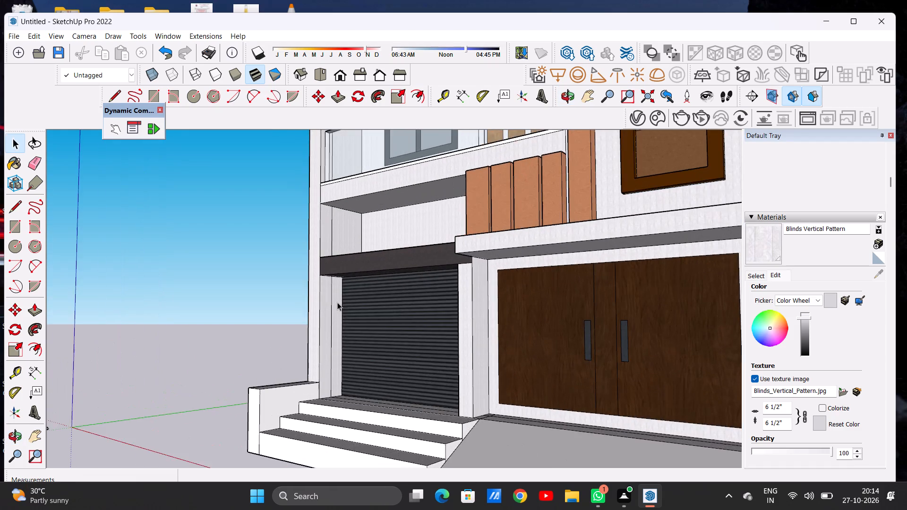
pyautogui.scroll(12, 337, 302)
pyautogui.moveTo(309, 323); pyautogui.dragTo(480, 342, button='middle')
pyautogui.scroll(-15, 336, 333)
pyautogui.moveTo(462, 327); pyautogui.dragTo(520, 327, button='middle')
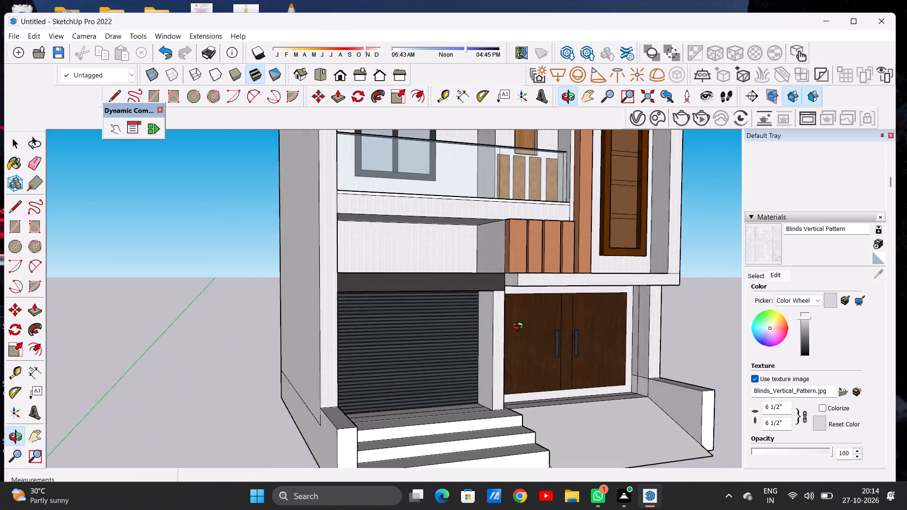
pyautogui.moveTo(520, 327); pyautogui.dragTo(556, 327, button='middle')
# Paint the shutter-side face of the post between the shutter and the double door with Blinds Vertical Pattern.
pyautogui.scroll(18, 478, 317)
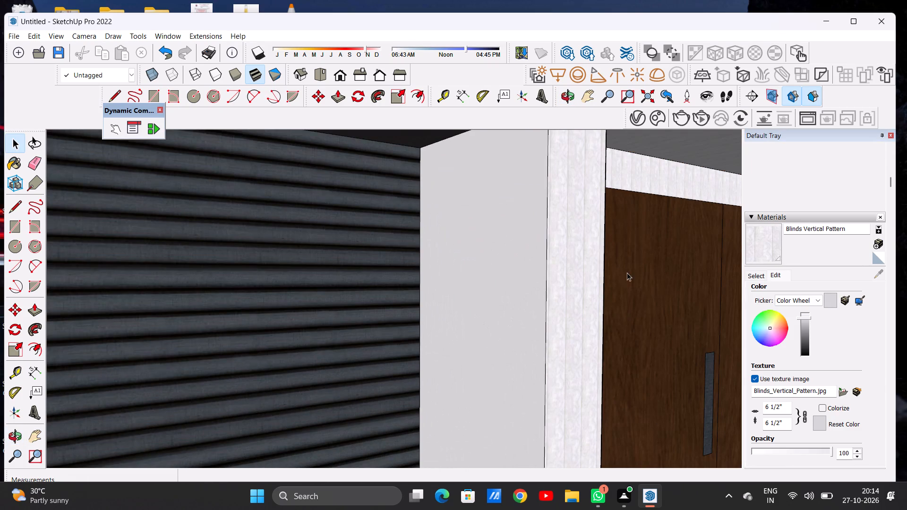
pyautogui.click(760, 250)
pyautogui.click(509, 297)
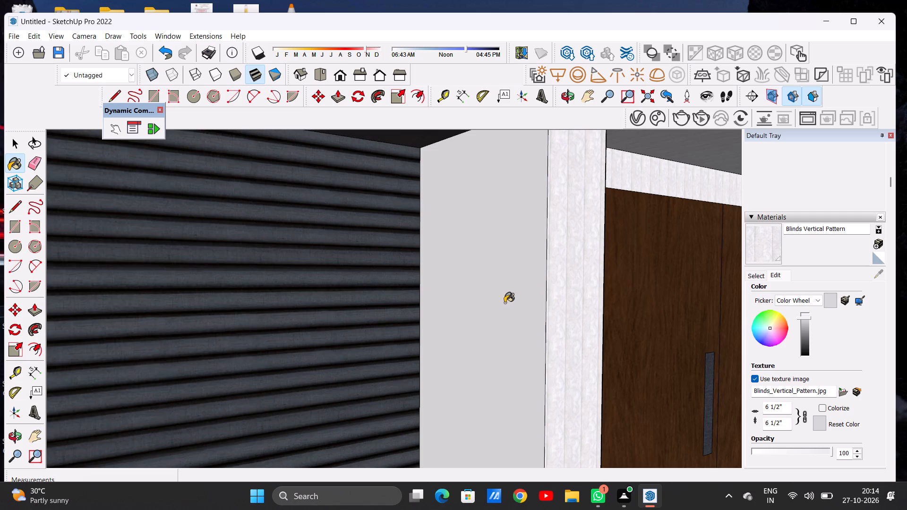
pyautogui.scroll(-20, 504, 308)
pyautogui.scroll(1, 479, 295)
# Apply Blinds Vertical Pattern to the strip above the wooden double door and the dividing post beside the shutter.
pyautogui.moveTo(496, 299); pyautogui.dragTo(341, 273, button='middle')
pyautogui.scroll(5, 509, 260)
pyautogui.moveTo(522, 272); pyautogui.dragTo(535, 229, button='middle')
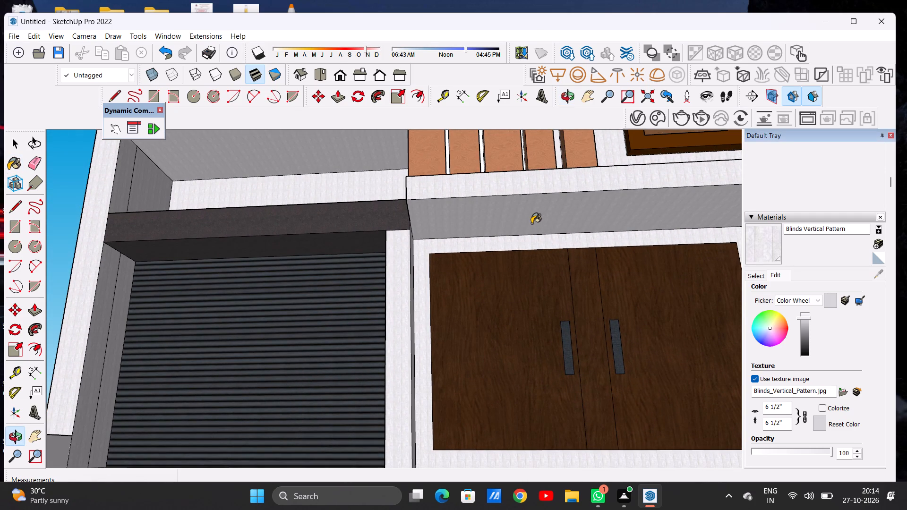
pyautogui.click(524, 243)
pyautogui.moveTo(437, 275); pyautogui.dragTo(417, 283, button='middle')
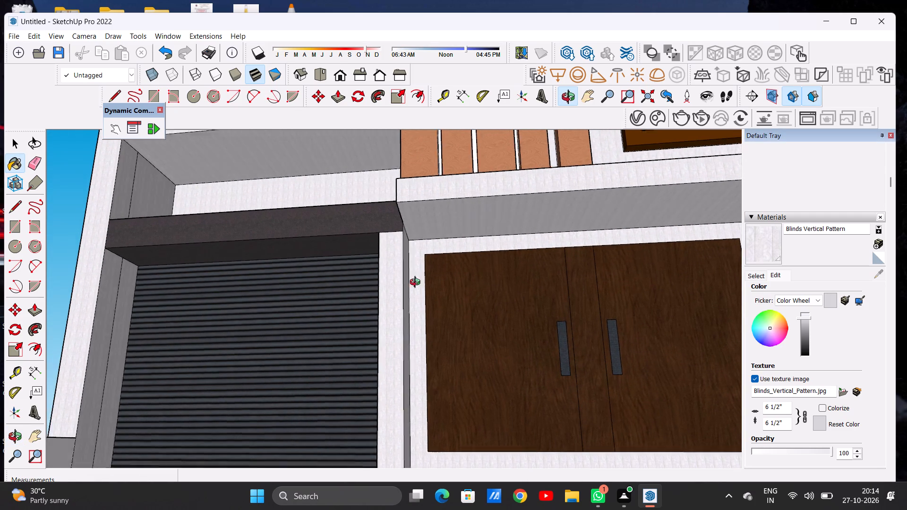
pyautogui.moveTo(417, 283); pyautogui.dragTo(369, 323, button='middle')
pyautogui.scroll(4, 371, 316)
pyautogui.click(368, 316)
# Paint the house's tall blank side wall and the flat roof top above it with Blinds Vertical Pattern.
pyautogui.scroll(-8, 412, 312)
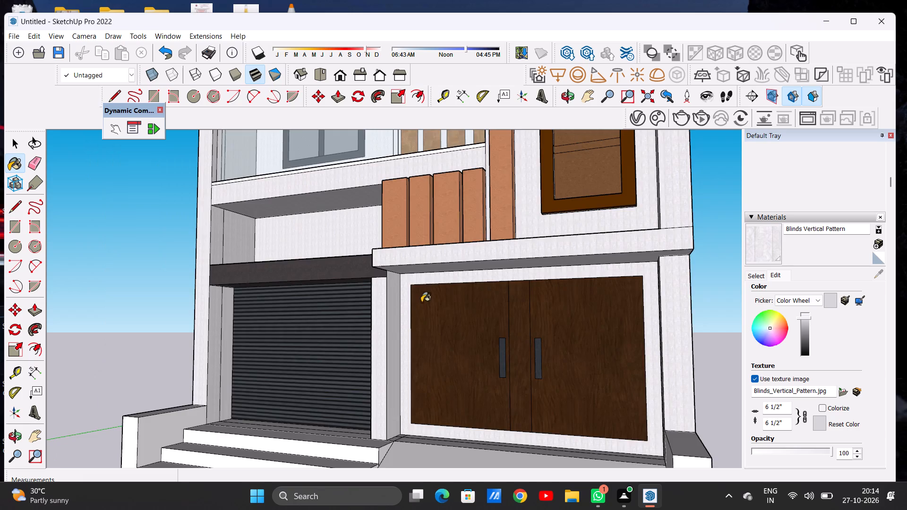
pyautogui.scroll(-15, 421, 302)
pyautogui.moveTo(379, 313); pyautogui.dragTo(442, 349, button='middle')
pyautogui.scroll(-4, 460, 365)
pyautogui.scroll(9, 479, 173)
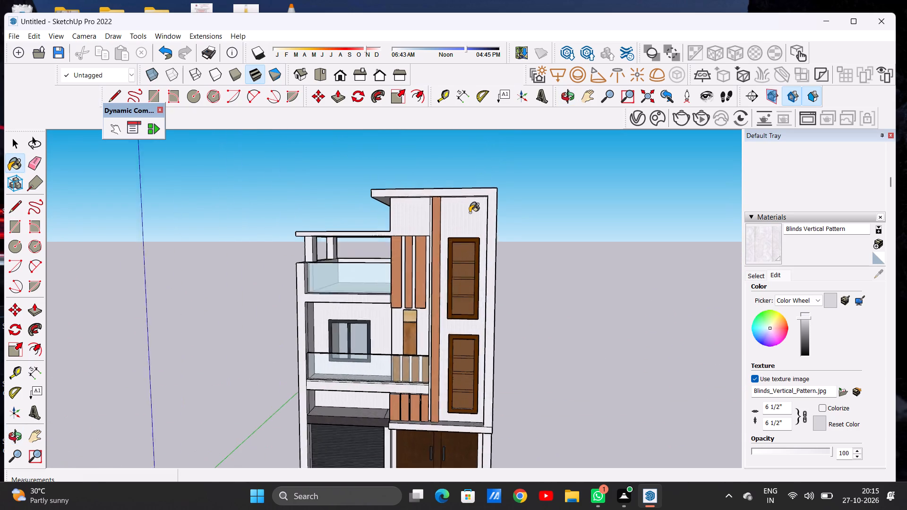
pyautogui.scroll(2, 470, 212)
pyautogui.moveTo(515, 217); pyautogui.dragTo(504, 292, button='middle')
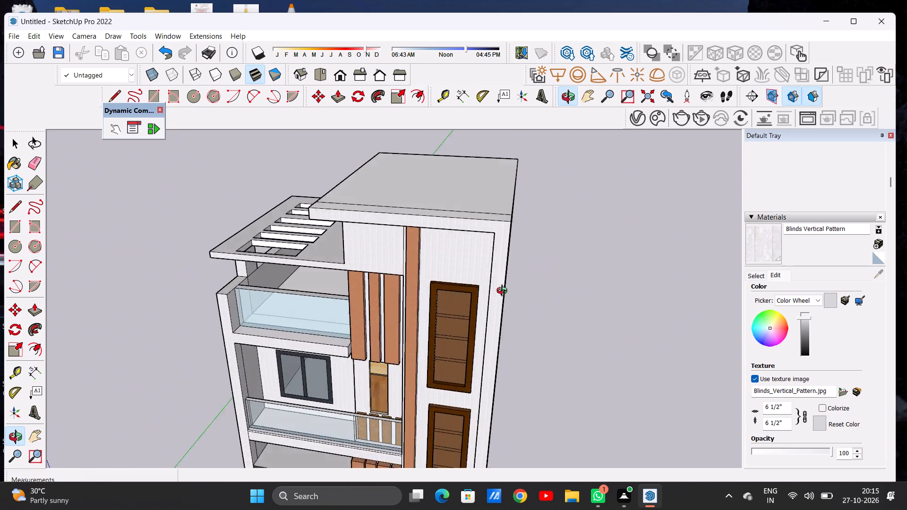
pyautogui.moveTo(504, 292); pyautogui.dragTo(342, 261, button='middle')
pyautogui.scroll(2, 445, 216)
pyautogui.scroll(-1, 445, 216)
pyautogui.scroll(1, 448, 217)
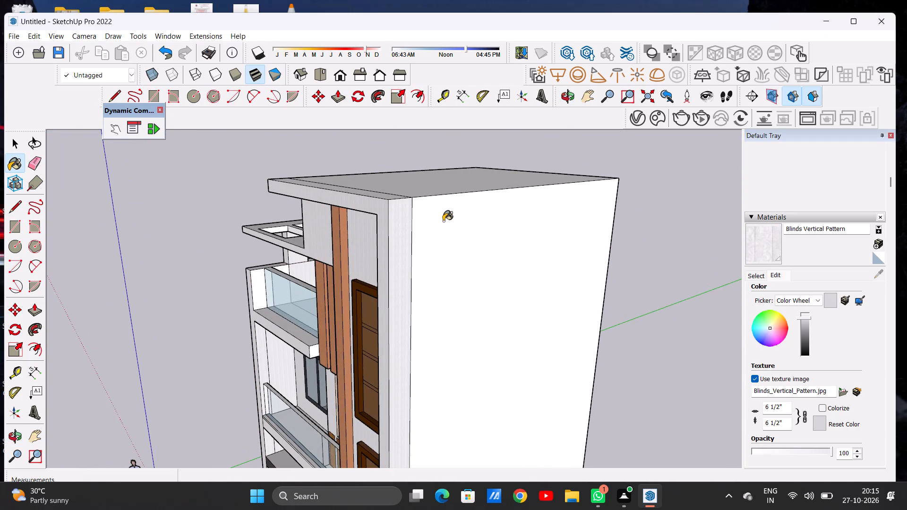
pyautogui.click(436, 230)
pyautogui.click(431, 186)
# Paint the white base band along the bottom of the tall side wall with Blinds Vertical Pattern.
pyautogui.scroll(-6, 442, 225)
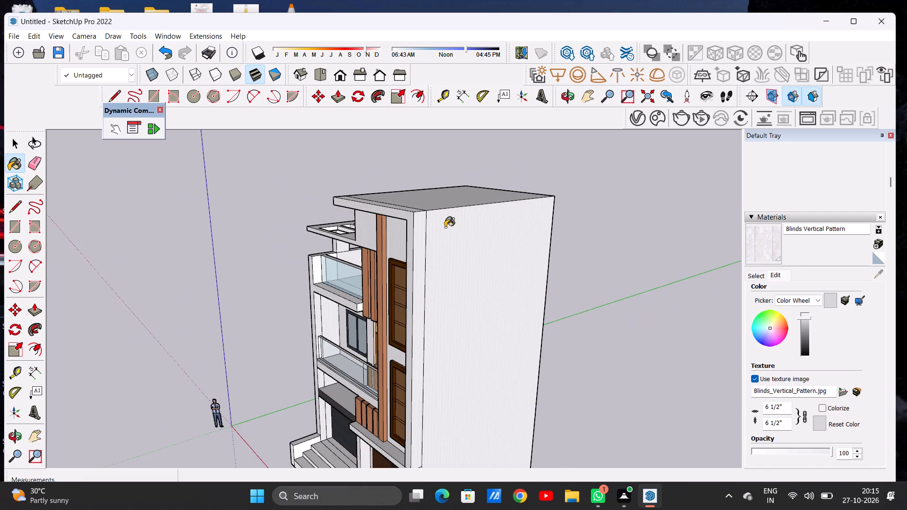
pyautogui.scroll(-6, 444, 219)
pyautogui.moveTo(521, 248); pyautogui.dragTo(423, 206, button='middle')
pyautogui.scroll(3, 414, 361)
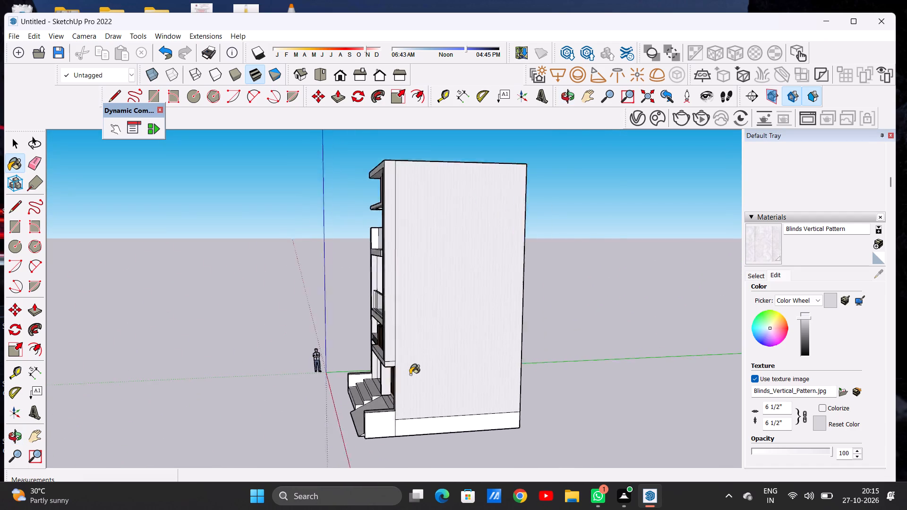
pyautogui.scroll(4, 410, 374)
pyautogui.scroll(2, 390, 436)
pyautogui.scroll(-1, 390, 439)
pyautogui.scroll(2, 390, 439)
pyautogui.scroll(-7, 427, 355)
pyautogui.scroll(10, 393, 438)
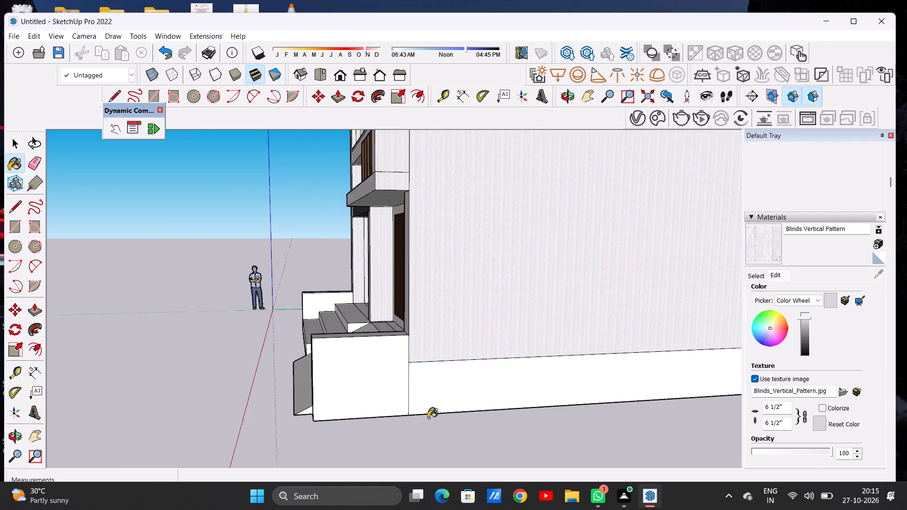
pyautogui.scroll(1, 428, 418)
pyautogui.click(427, 390)
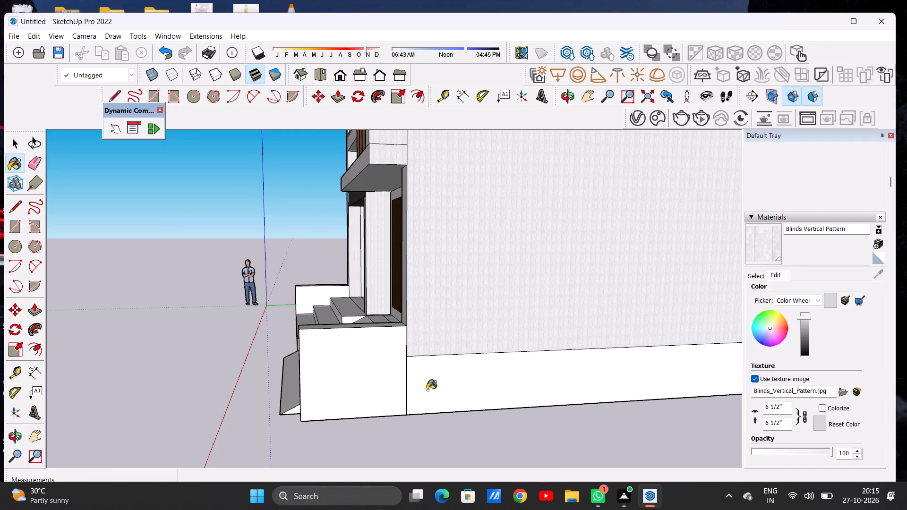
pyautogui.press('space')
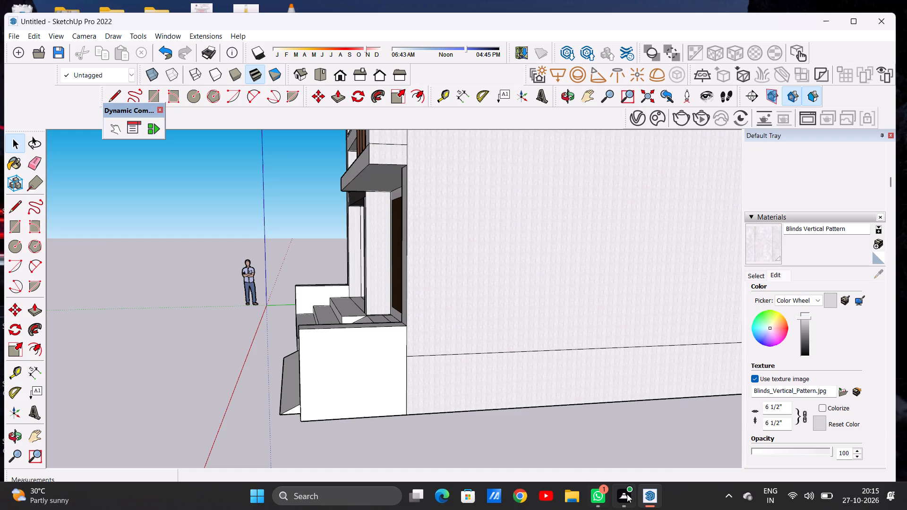
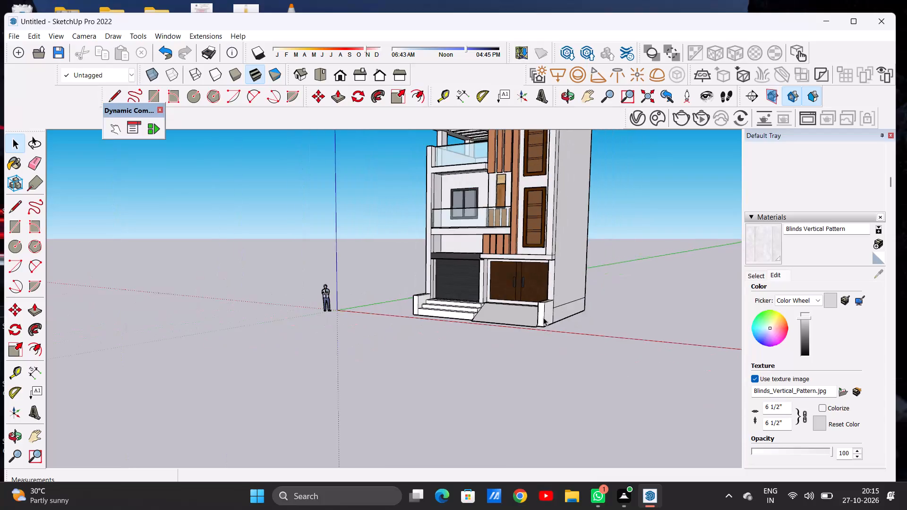
# Examine the house's front, roof overhang and tall side wall from several angles for faces still without the pattern.
pyautogui.scroll(8, 565, 201)
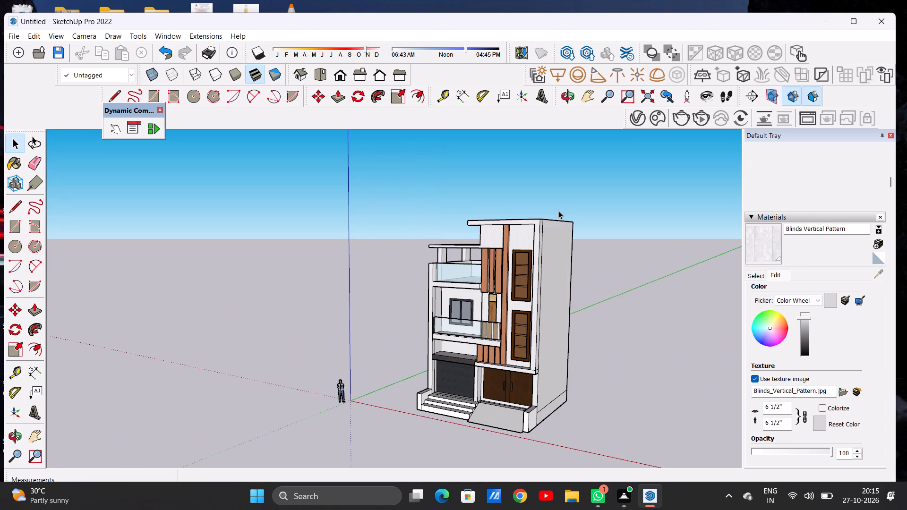
pyautogui.scroll(-7, 584, 207)
pyautogui.scroll(6, 563, 224)
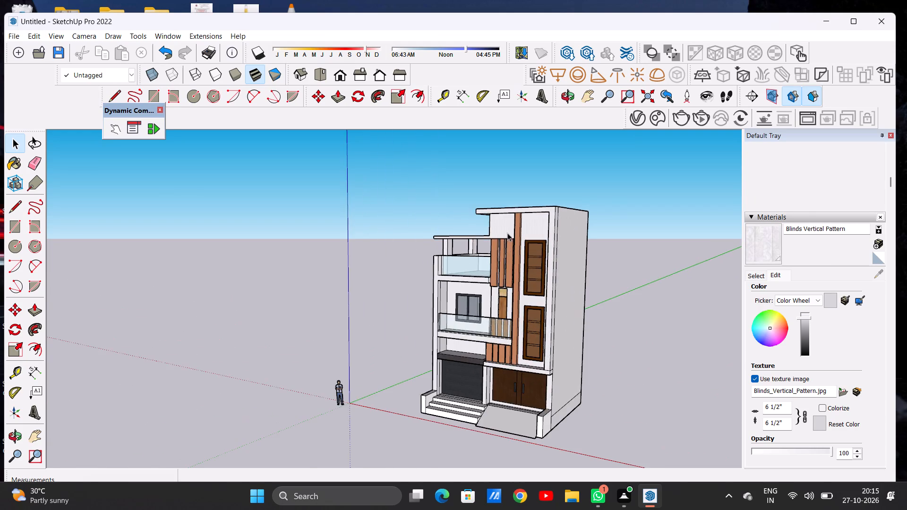
pyautogui.moveTo(501, 239); pyautogui.dragTo(610, 245, button='middle')
pyautogui.scroll(5, 496, 246)
pyautogui.scroll(4, 462, 210)
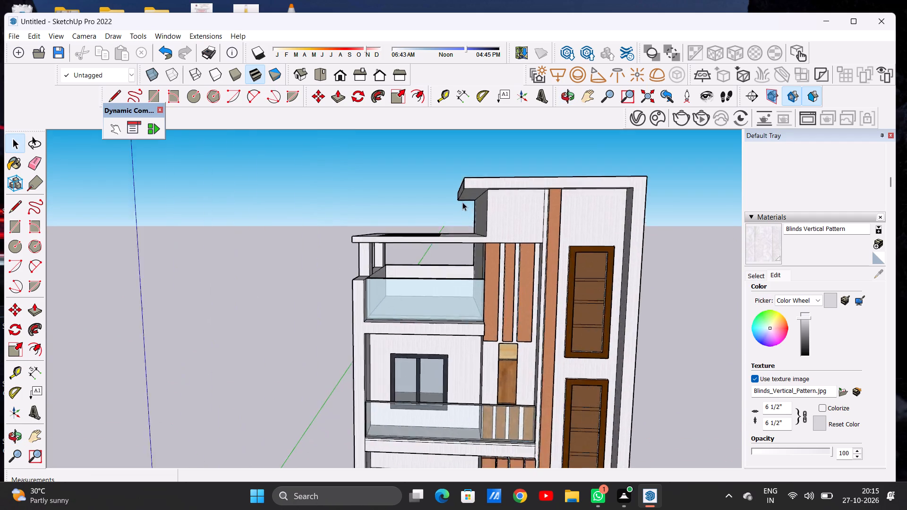
pyautogui.scroll(3, 462, 202)
pyautogui.moveTo(461, 215); pyautogui.dragTo(506, 210, button='middle')
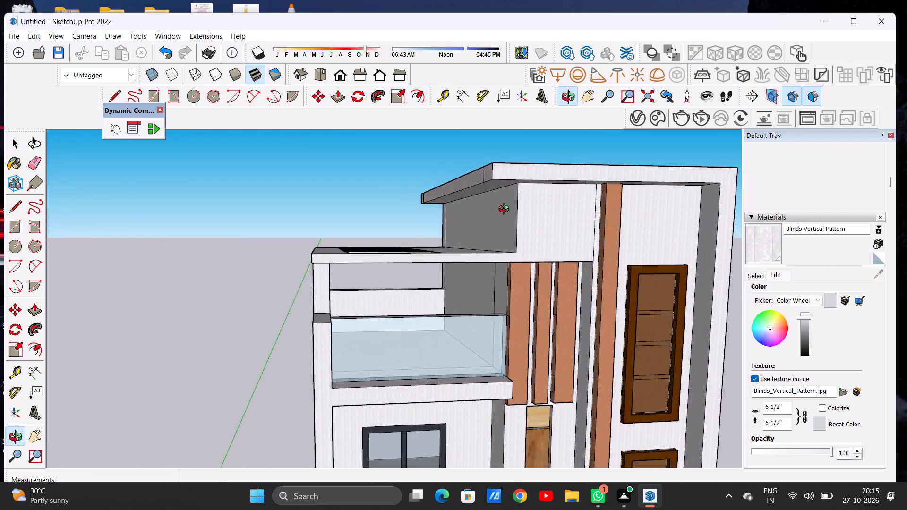
pyautogui.moveTo(506, 210); pyautogui.dragTo(461, 195, button='middle')
pyautogui.scroll(-10, 462, 213)
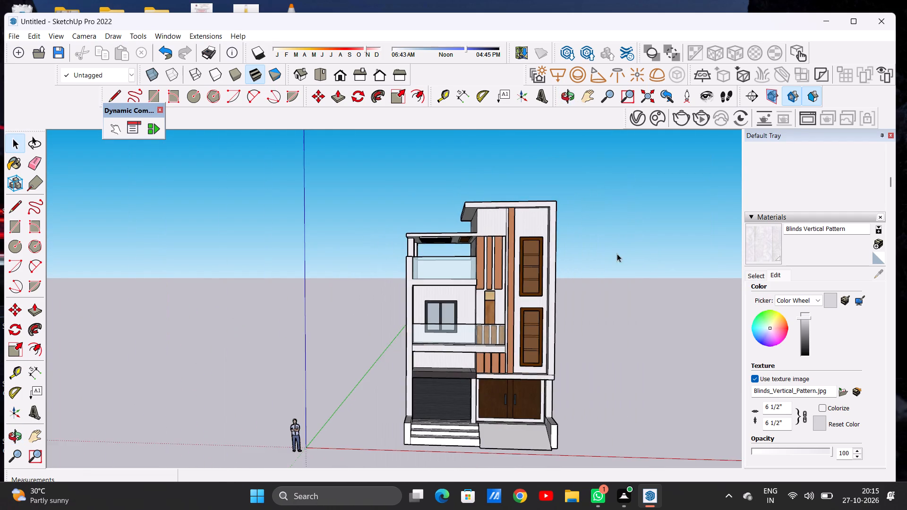
pyautogui.moveTo(608, 252); pyautogui.dragTo(416, 294, button='middle')
pyautogui.scroll(-5, 483, 268)
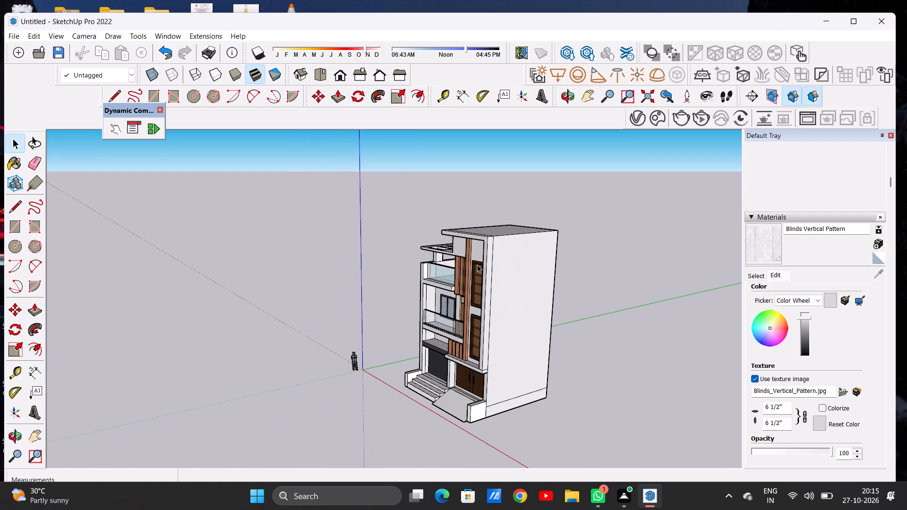
pyautogui.scroll(4, 477, 264)
pyautogui.moveTo(556, 267); pyautogui.dragTo(458, 200, button='middle')
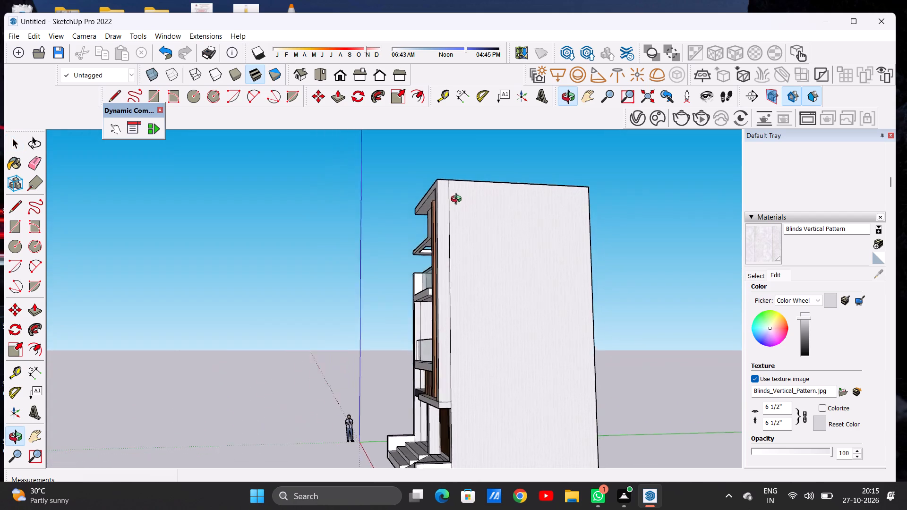
pyautogui.moveTo(458, 200); pyautogui.dragTo(446, 219, button='middle')
pyautogui.scroll(7, 440, 306)
pyautogui.scroll(-6, 458, 247)
pyautogui.scroll(1, 458, 247)
pyautogui.scroll(-7, 458, 247)
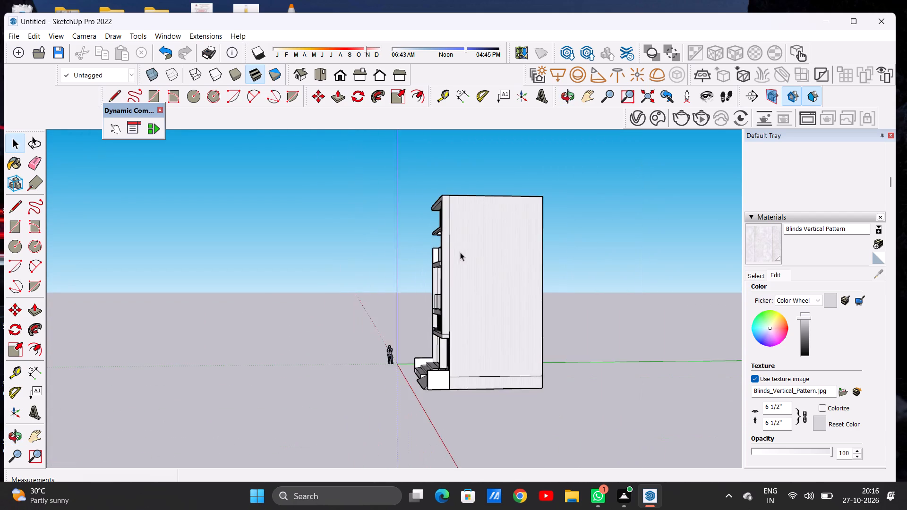
pyautogui.scroll(-4, 460, 252)
pyautogui.scroll(6, 531, 344)
# Paint the house's white rear wall and the base band beneath it with Blinds Vertical Pattern.
pyautogui.moveTo(546, 336); pyautogui.dragTo(420, 428, button='middle')
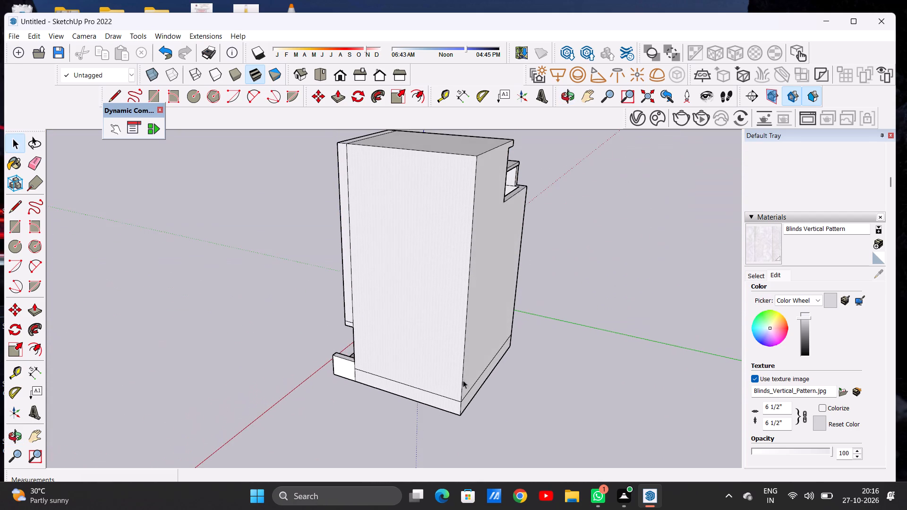
pyautogui.moveTo(473, 340); pyautogui.dragTo(373, 323, button='middle')
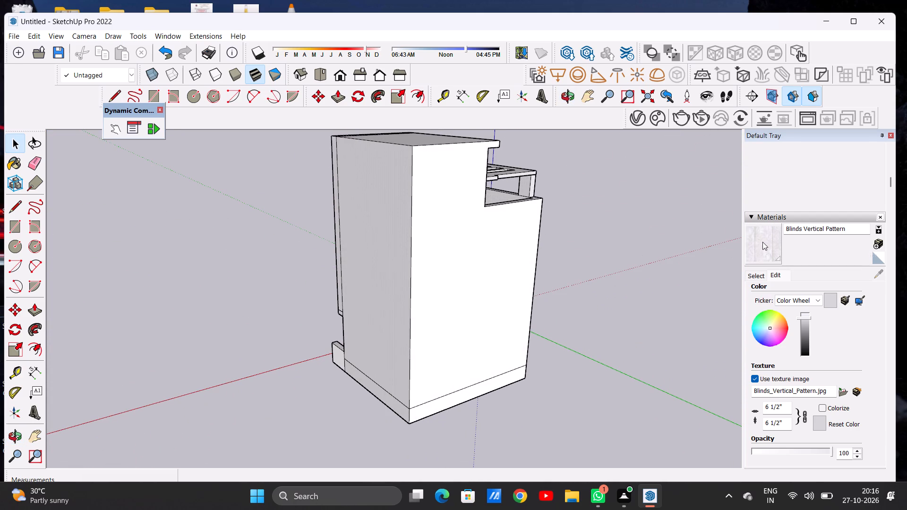
pyautogui.click(762, 242)
pyautogui.scroll(8, 419, 408)
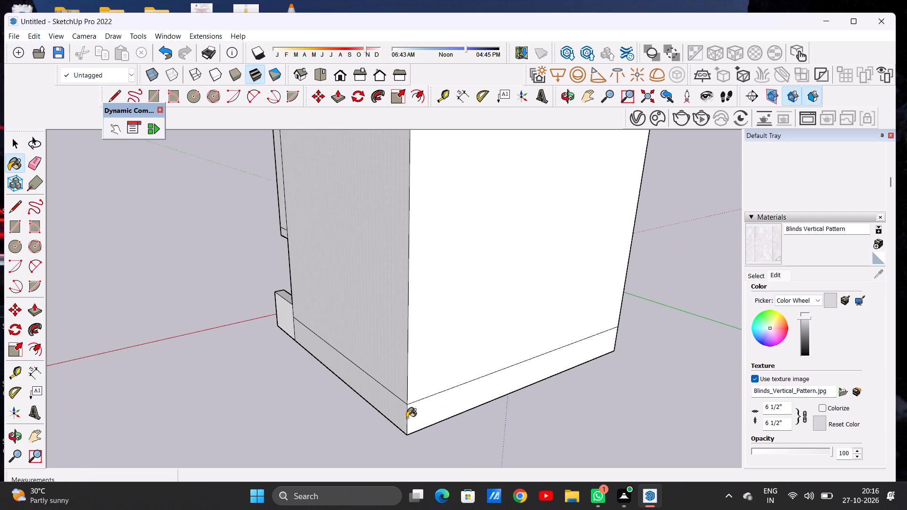
pyautogui.scroll(6, 410, 417)
pyautogui.click(410, 417)
pyautogui.click(414, 349)
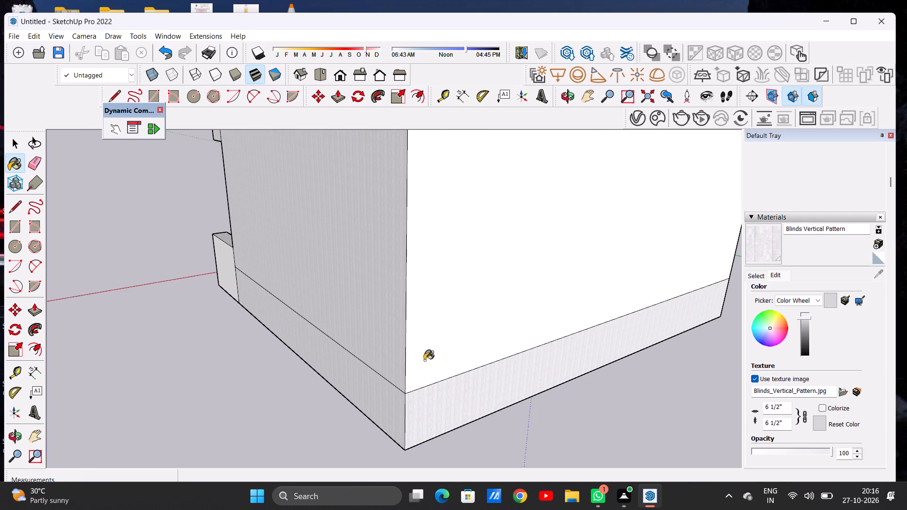
# Apply Blinds Vertical Pattern to the top ledge of the terrace parapet below the slotted pergola roof.
pyautogui.scroll(-20, 429, 368)
pyautogui.moveTo(519, 342); pyautogui.dragTo(403, 299, button='middle')
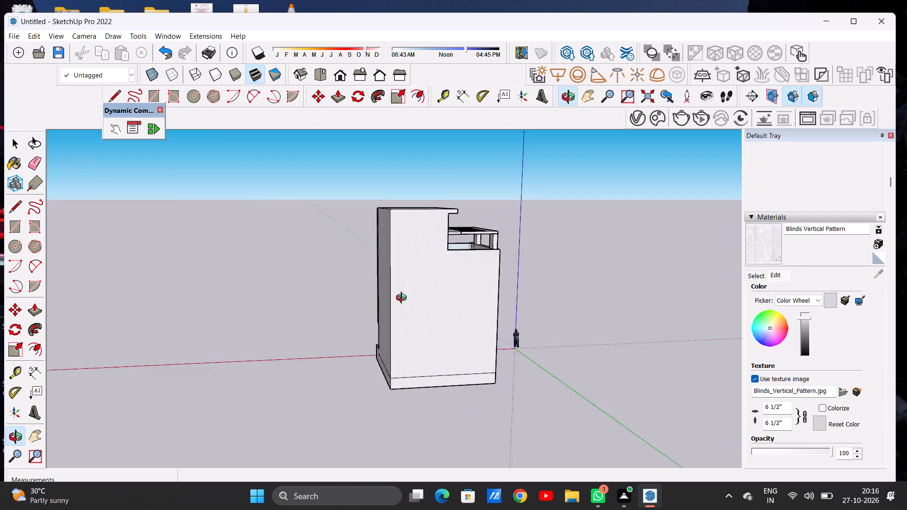
pyautogui.moveTo(403, 299); pyautogui.dragTo(372, 294, button='middle')
pyautogui.moveTo(724, 290); pyautogui.dragTo(623, 338, button='middle')
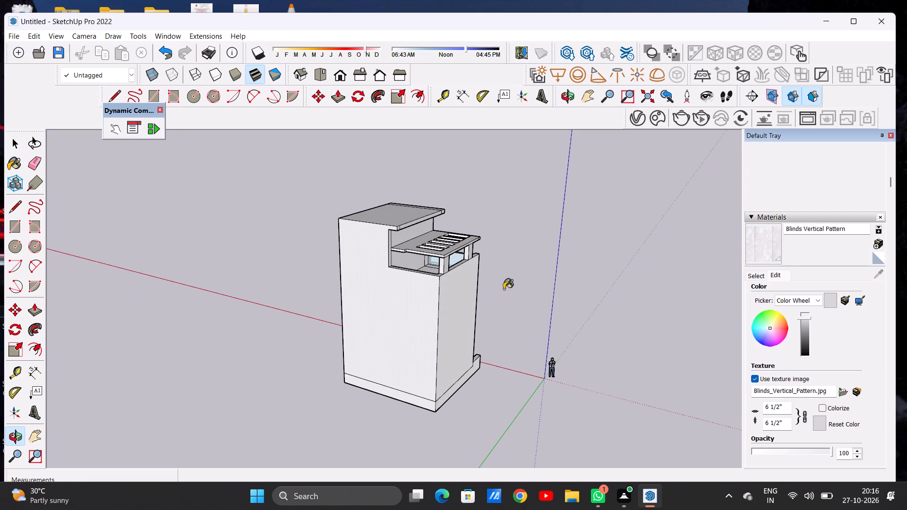
pyautogui.scroll(6, 412, 300)
pyautogui.scroll(-2, 441, 272)
pyautogui.scroll(8, 441, 272)
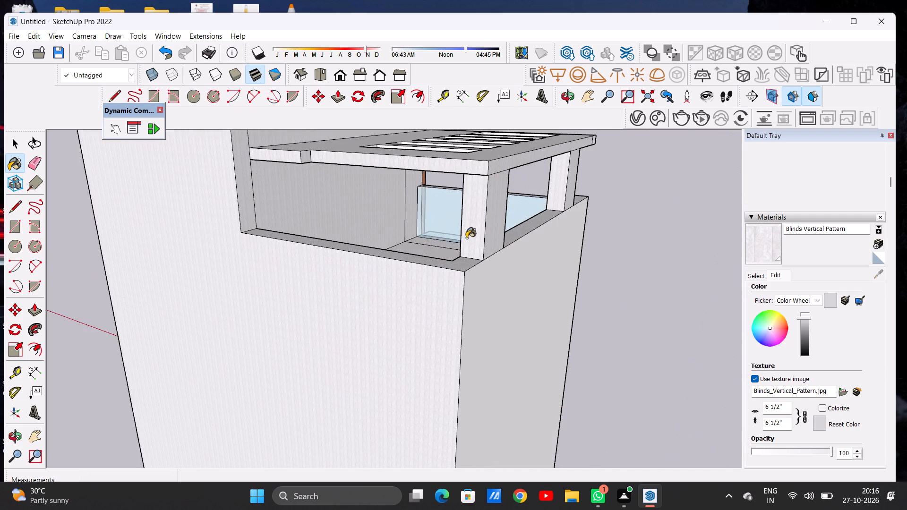
pyautogui.scroll(4, 466, 238)
pyautogui.scroll(-1, 471, 233)
pyautogui.scroll(1, 471, 233)
pyautogui.click(456, 273)
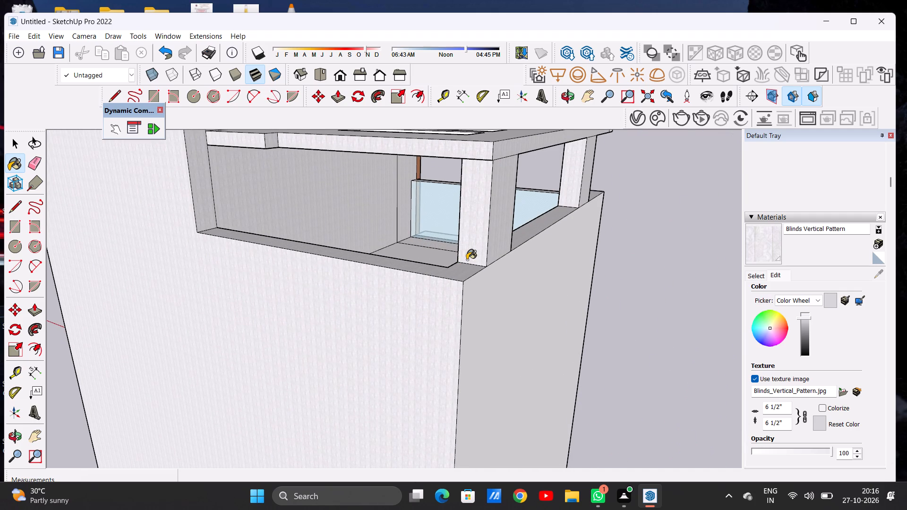
pyautogui.moveTo(471, 256); pyautogui.dragTo(431, 335, button='middle')
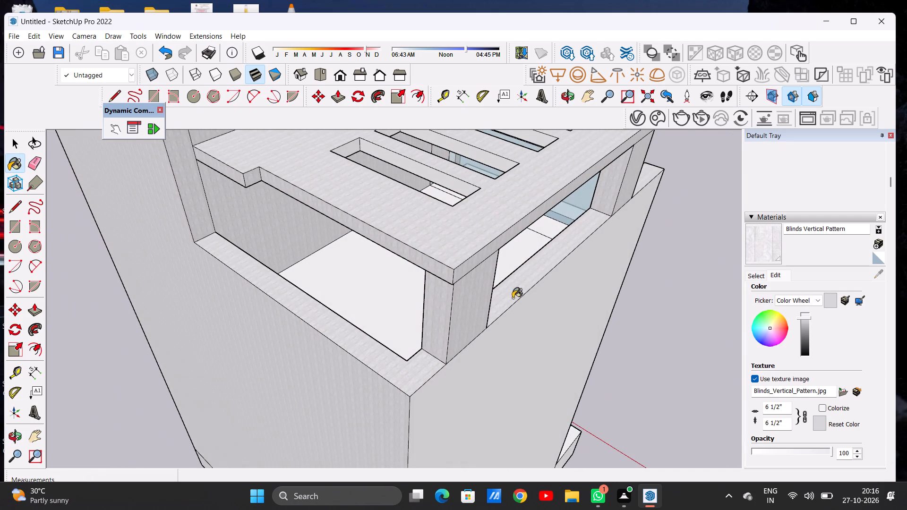
pyautogui.click(510, 295)
# Paint the side wall below the terrace and the base band along its bottom with Blinds Vertical Pattern.
pyautogui.click(499, 341)
pyautogui.scroll(-6, 490, 297)
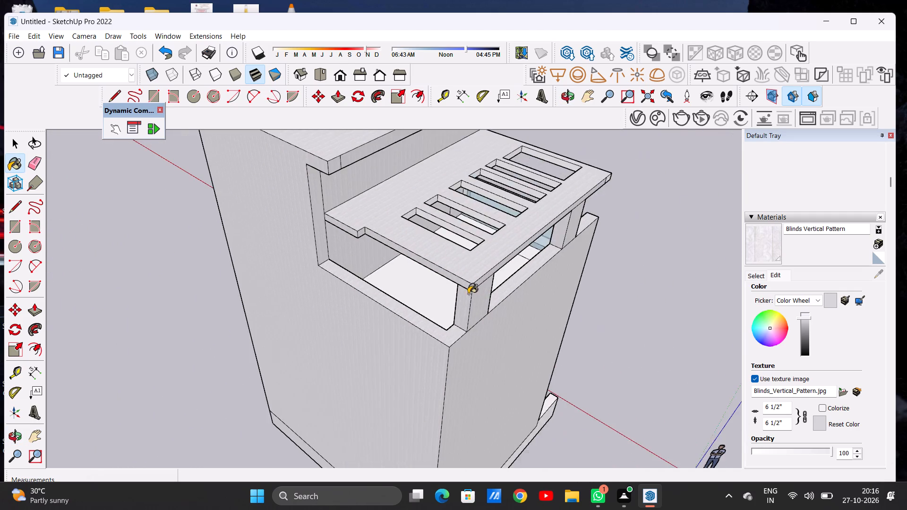
pyautogui.scroll(-11, 468, 294)
pyautogui.moveTo(500, 335); pyautogui.dragTo(492, 252, button='middle')
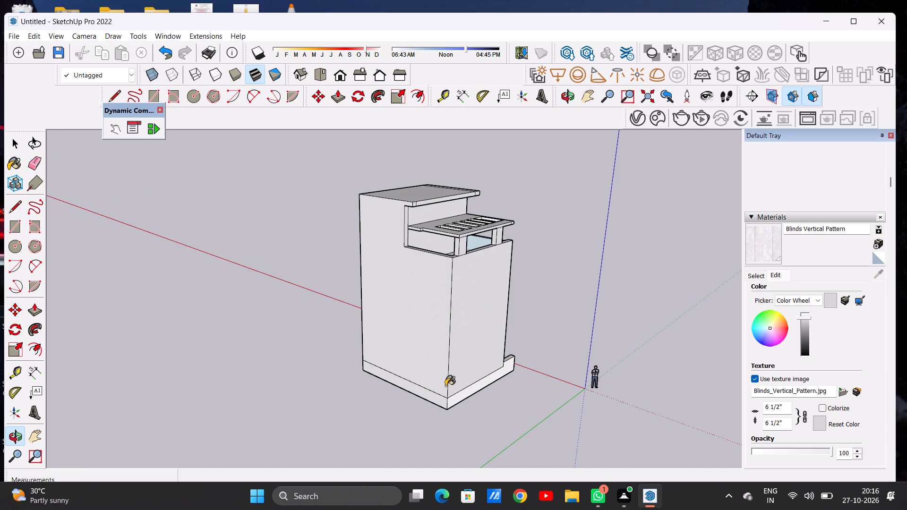
pyautogui.scroll(15, 445, 392)
pyautogui.click(455, 407)
# Leave the Paint Bucket and examine the entrance steps, ramp, low end walls and ground-floor front for unpainted faces.
pyautogui.scroll(-11, 432, 364)
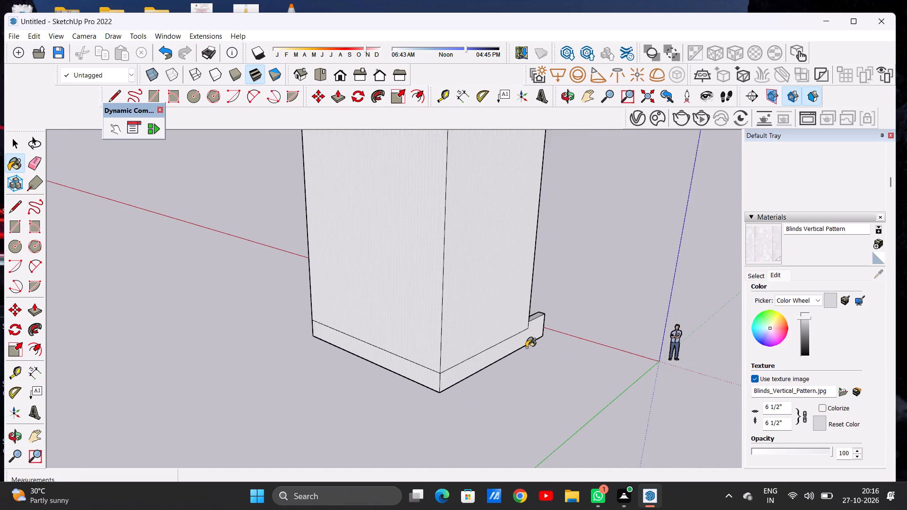
pyautogui.moveTo(551, 344); pyautogui.dragTo(382, 317, button='middle')
pyautogui.moveTo(645, 304); pyautogui.dragTo(415, 307, button='middle')
pyautogui.scroll(-5, 527, 318)
pyautogui.moveTo(527, 341); pyautogui.dragTo(554, 341, button='middle')
pyautogui.scroll(12, 429, 364)
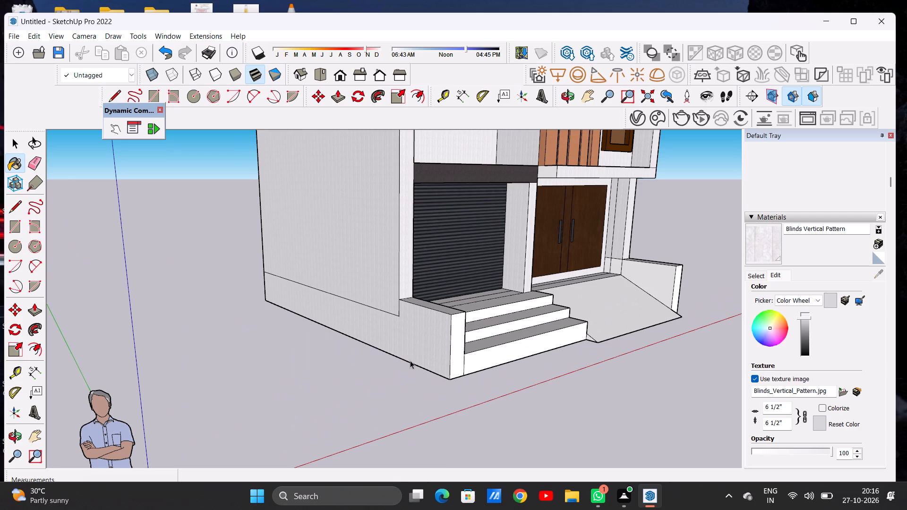
pyautogui.press('space')
pyautogui.scroll(6, 430, 344)
pyautogui.moveTo(489, 327); pyautogui.dragTo(412, 340, button='middle')
pyautogui.scroll(-15, 452, 332)
pyautogui.moveTo(562, 332); pyautogui.dragTo(496, 324, button='middle')
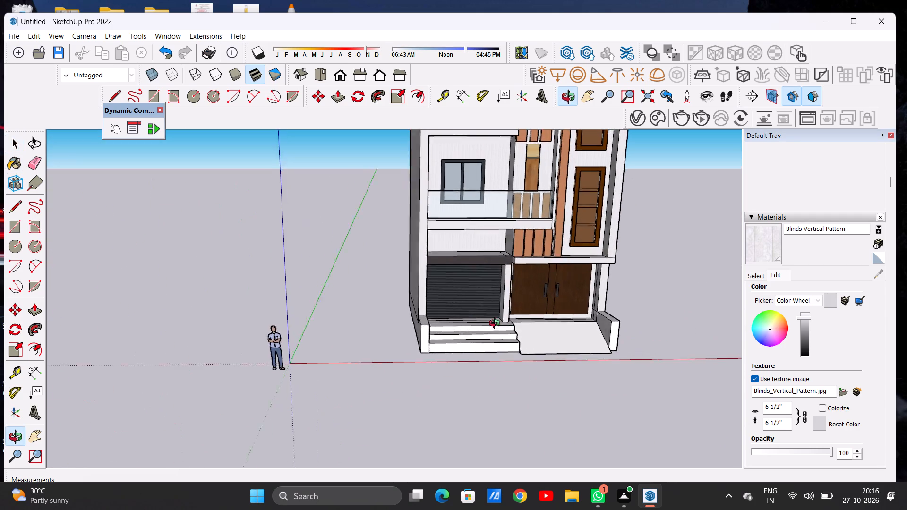
pyautogui.moveTo(496, 324); pyautogui.dragTo(486, 335, button='middle')
pyautogui.scroll(-6, 475, 322)
pyautogui.moveTo(617, 328); pyautogui.dragTo(481, 336, button='middle')
pyautogui.scroll(14, 529, 376)
pyautogui.moveTo(551, 373); pyautogui.dragTo(514, 358, button='middle')
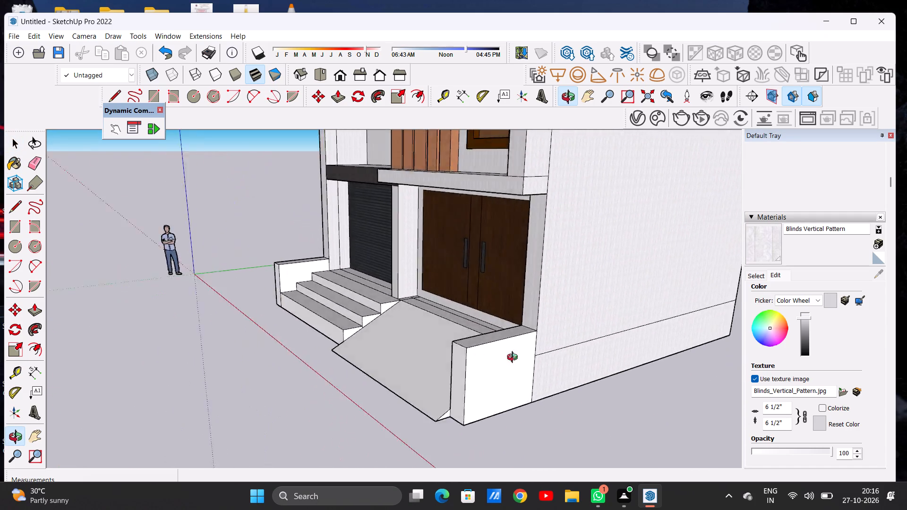
pyautogui.moveTo(514, 358); pyautogui.dragTo(656, 328, button='middle')
pyautogui.scroll(-7, 584, 342)
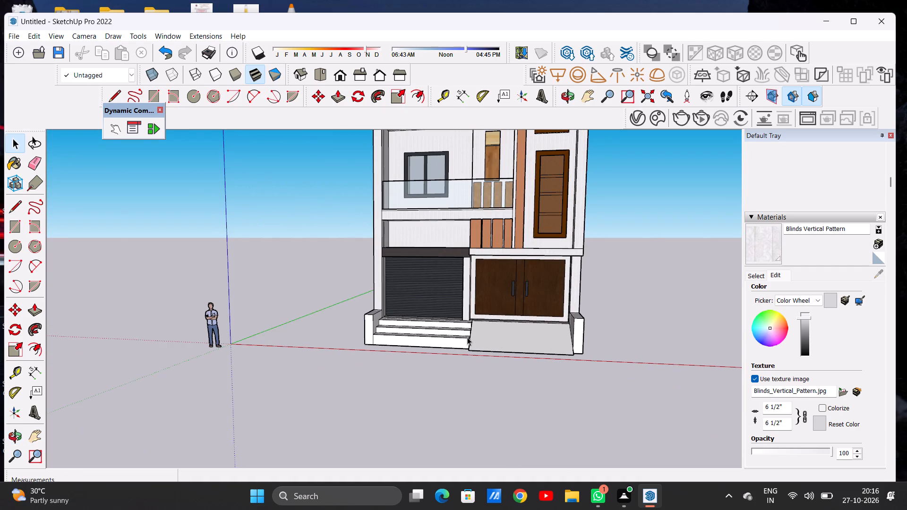
pyautogui.moveTo(471, 337); pyautogui.dragTo(491, 360, button='middle')
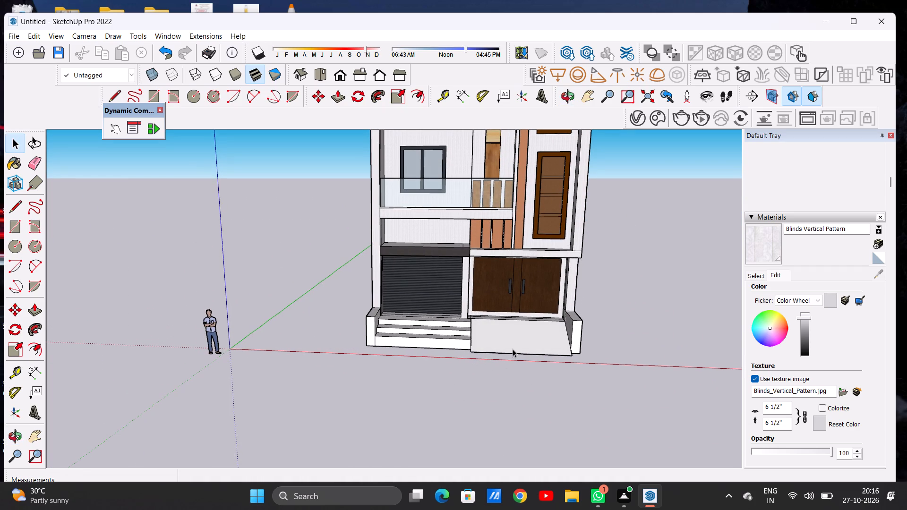
pyautogui.scroll(-9, 448, 350)
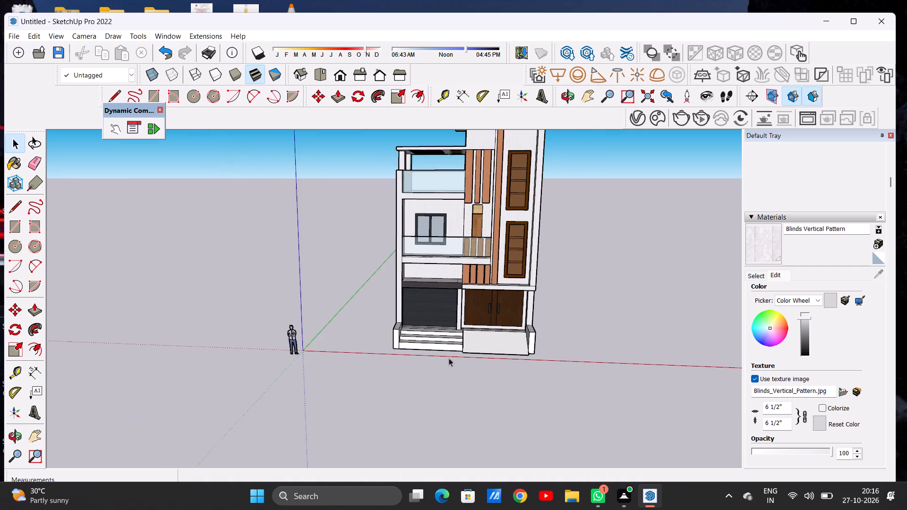
pyautogui.scroll(-3, 449, 358)
pyautogui.scroll(1, 450, 362)
pyautogui.scroll(-3, 450, 362)
pyautogui.scroll(6, 493, 245)
pyautogui.scroll(-1, 493, 244)
pyautogui.scroll(1, 493, 244)
pyautogui.scroll(-12, 602, 240)
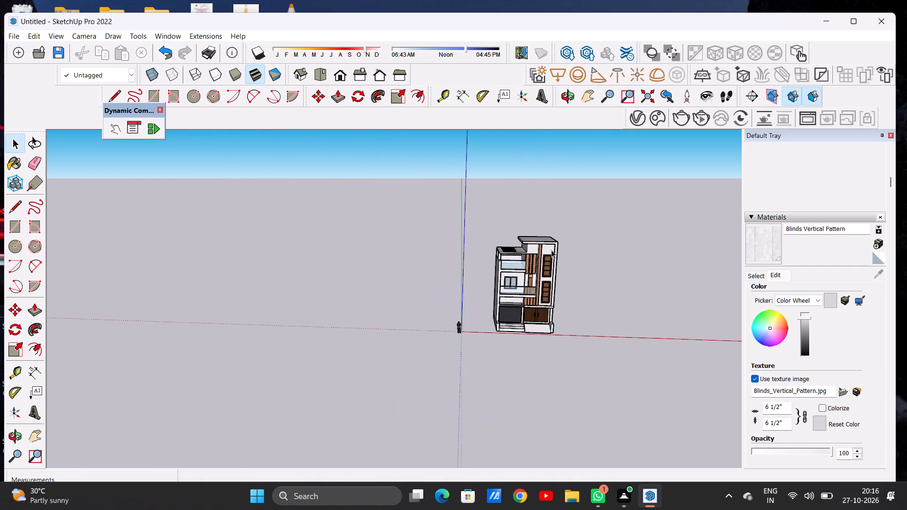
# Examine the upper front, including the roof overhang underside, terrace, wooden slats and tall brown window surround.
pyautogui.scroll(4, 530, 237)
pyautogui.scroll(-1, 535, 235)
pyautogui.scroll(14, 536, 235)
pyautogui.moveTo(552, 284); pyautogui.dragTo(549, 250, button='middle')
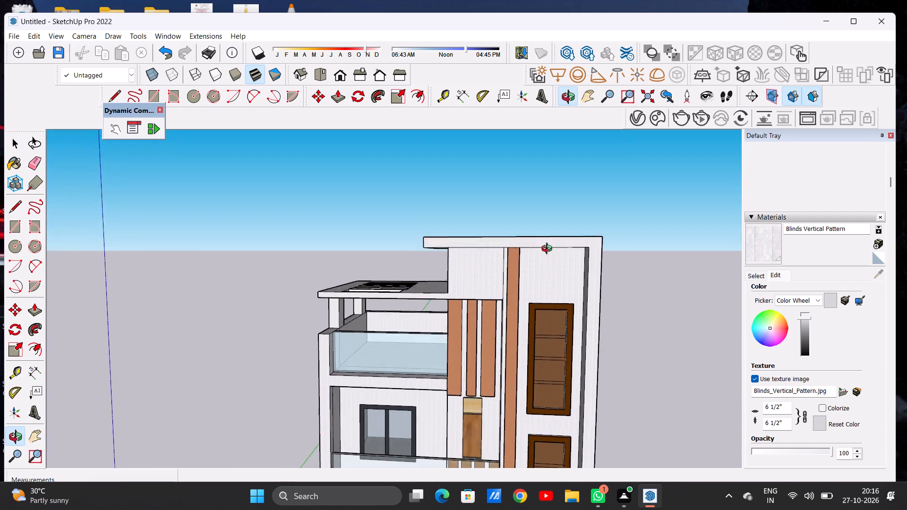
pyautogui.moveTo(549, 250); pyautogui.dragTo(555, 204, button='middle')
pyautogui.scroll(5, 553, 236)
pyautogui.moveTo(536, 264); pyautogui.dragTo(561, 203, button='middle')
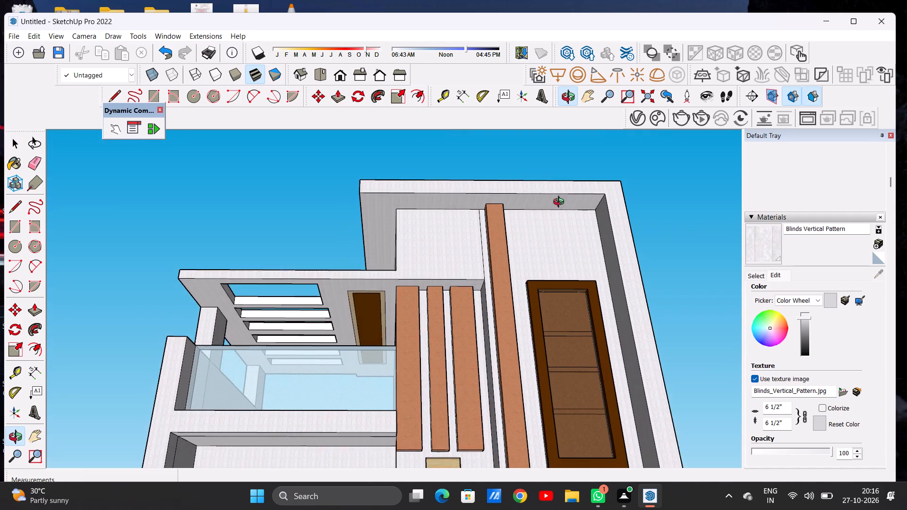
pyautogui.moveTo(561, 203); pyautogui.dragTo(567, 308, button='middle')
pyautogui.scroll(-4, 589, 269)
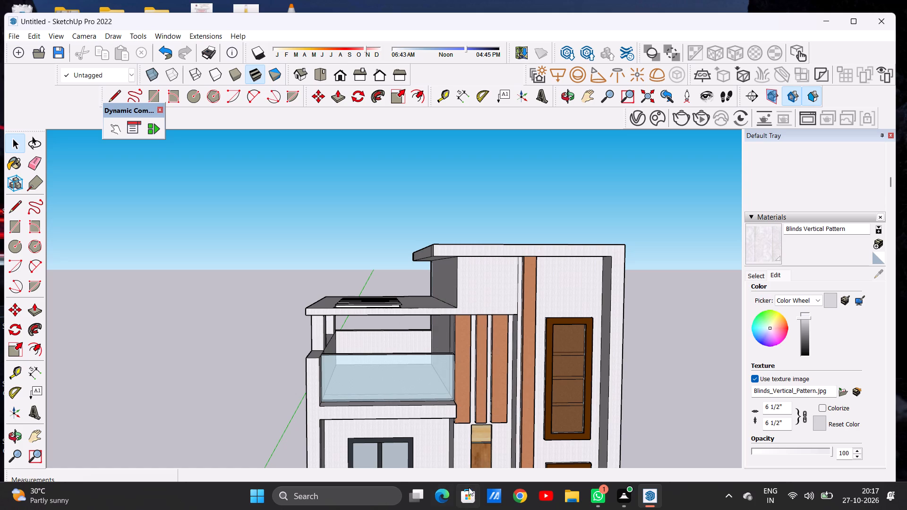
pyautogui.scroll(-6, 440, 359)
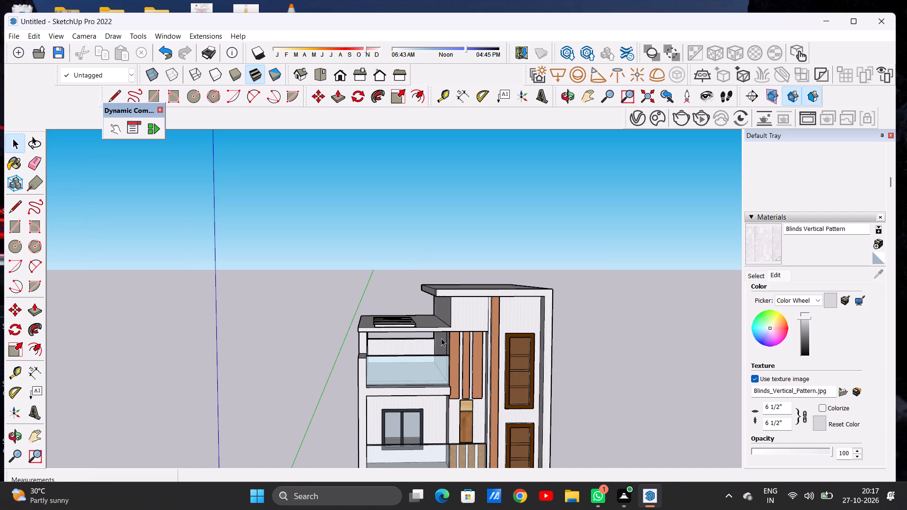
pyautogui.scroll(-5, 450, 336)
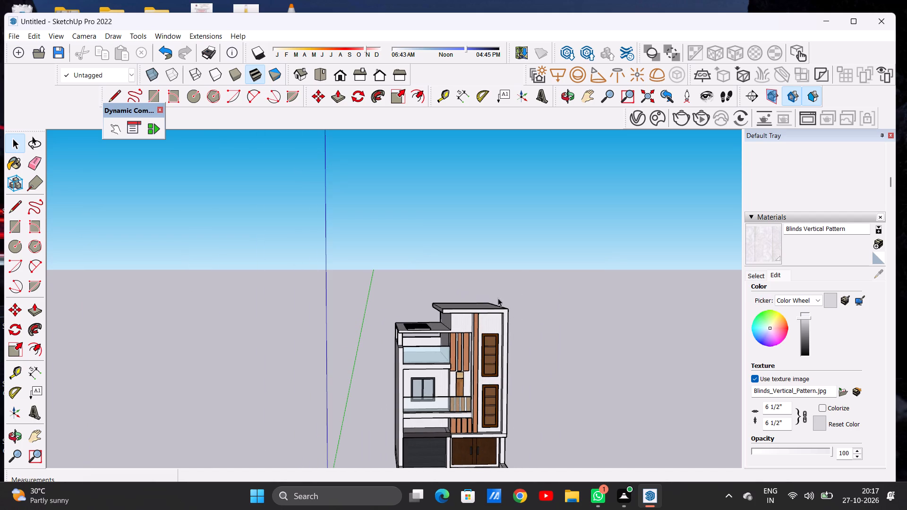
pyautogui.scroll(12, 485, 339)
pyautogui.moveTo(471, 336); pyautogui.dragTo(414, 332, button='middle')
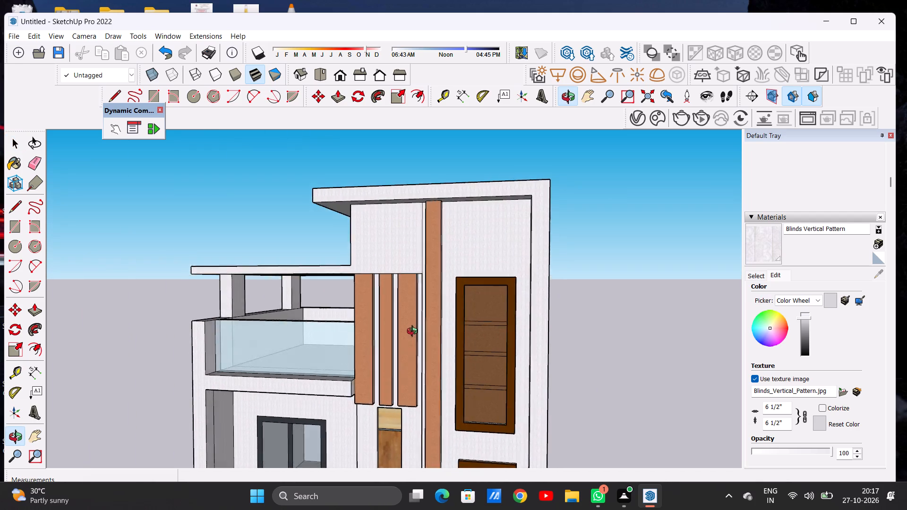
pyautogui.moveTo(414, 332); pyautogui.dragTo(528, 353, button='middle')
pyautogui.scroll(9, 456, 355)
pyautogui.scroll(-1, 470, 349)
pyautogui.scroll(2, 470, 349)
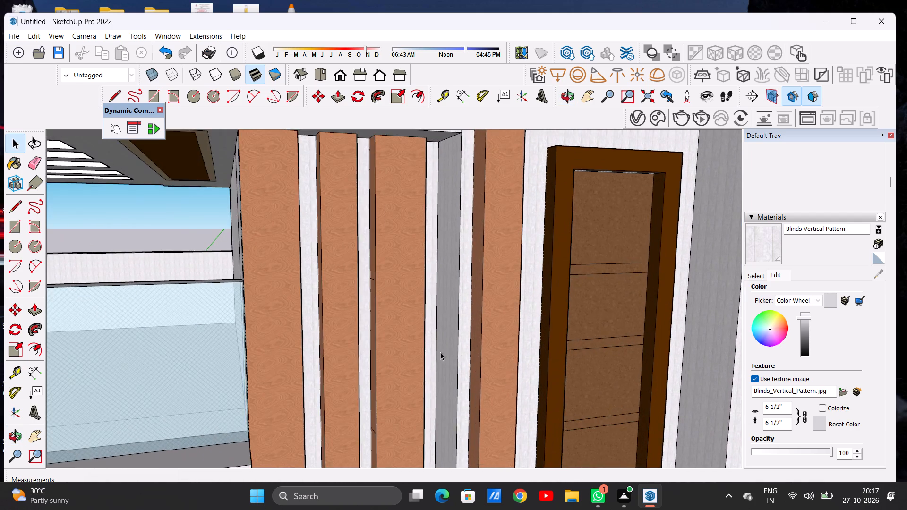
pyautogui.moveTo(441, 352); pyautogui.dragTo(551, 331, button='middle')
pyautogui.moveTo(551, 331); pyautogui.dragTo(464, 340, button='middle')
pyautogui.middleClick(334, 355)
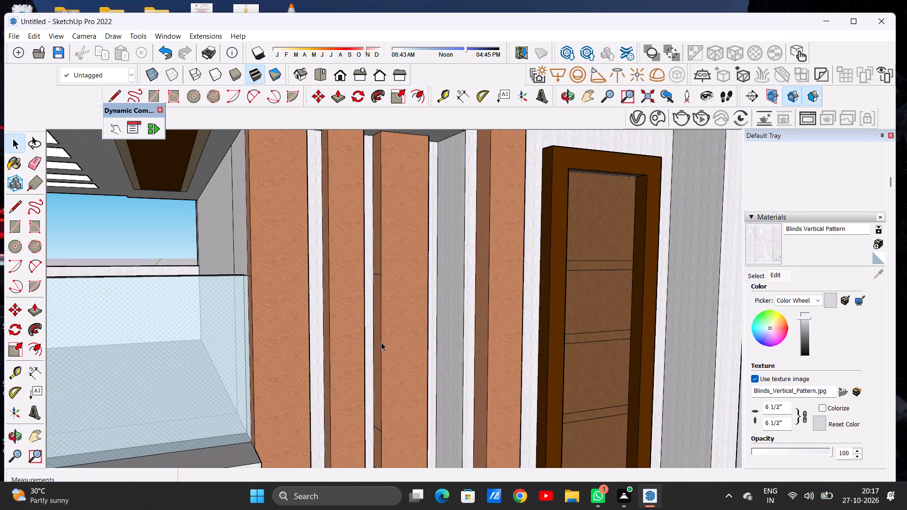
# Pick up Blinds Vertical Pattern and apply it to the narrow wall strips between the wooden slats beside the tall brown window.
pyautogui.moveTo(402, 341); pyautogui.dragTo(331, 342, button='middle')
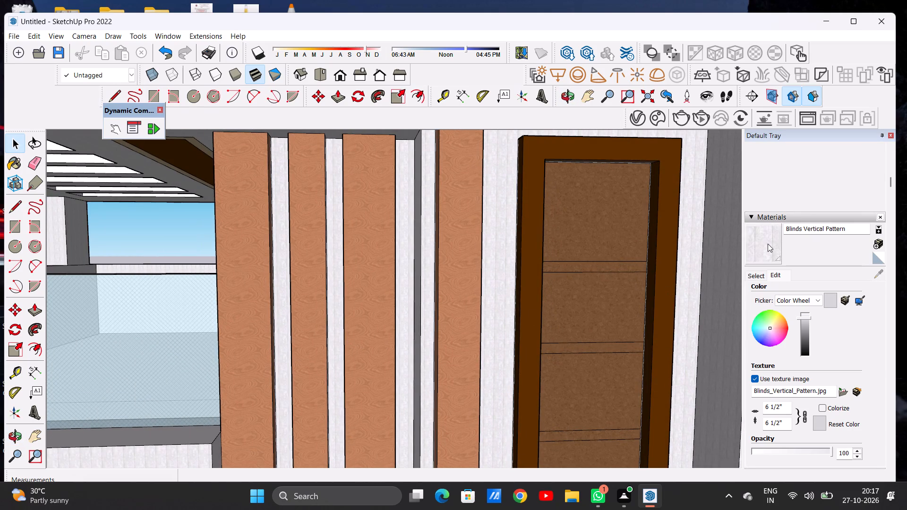
pyautogui.click(768, 244)
pyautogui.scroll(6, 387, 341)
pyautogui.click(423, 336)
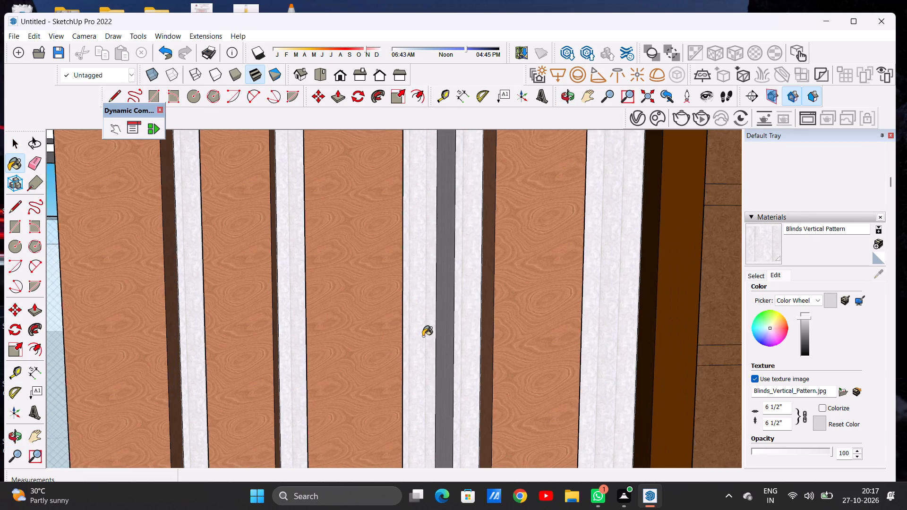
pyautogui.click(443, 331)
pyautogui.click(470, 325)
pyautogui.click(611, 308)
# Apply Blinds Vertical Pattern to the terrace side wall beside the wooden slats and the wall strip between the first two slats.
pyautogui.scroll(-16, 553, 309)
pyautogui.moveTo(424, 347); pyautogui.dragTo(519, 364, button='middle')
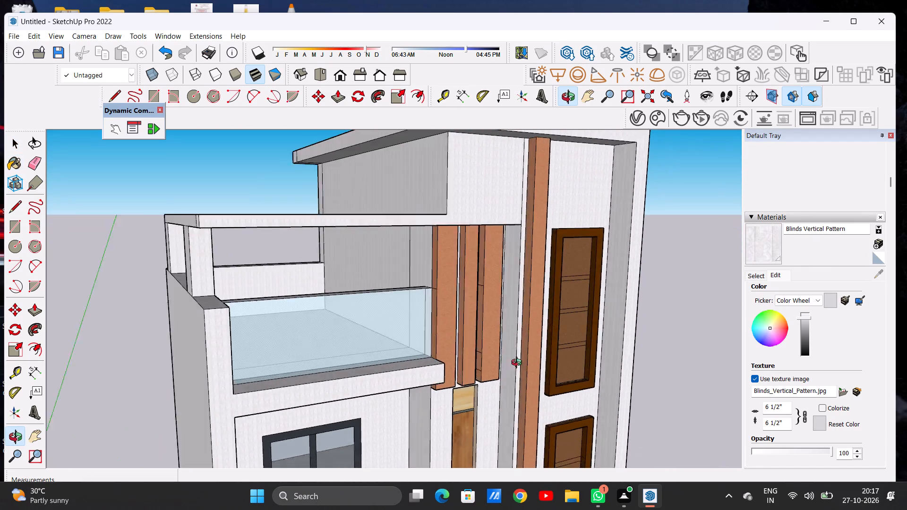
pyautogui.moveTo(519, 364); pyautogui.dragTo(488, 388, button='middle')
pyautogui.scroll(6, 430, 287)
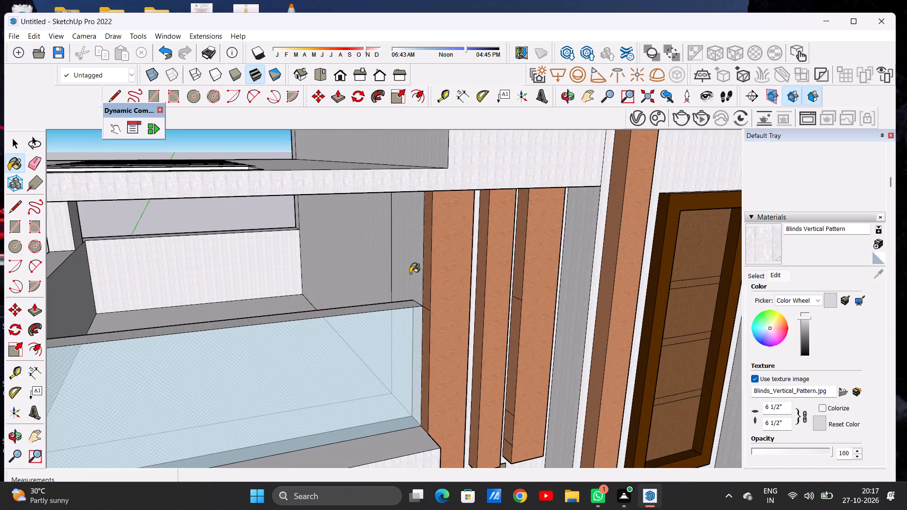
pyautogui.click(410, 273)
pyautogui.scroll(1, 490, 273)
pyautogui.scroll(-2, 490, 275)
pyautogui.scroll(9, 490, 276)
pyautogui.click(477, 292)
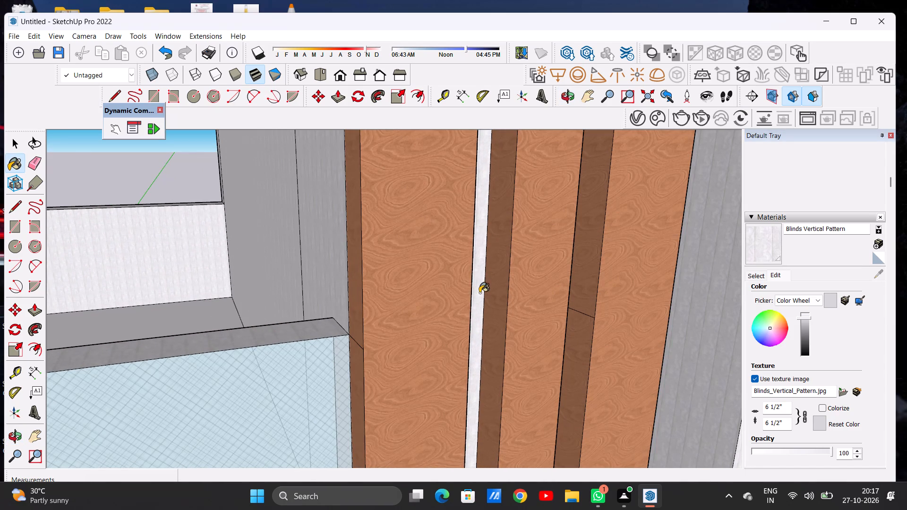
pyautogui.scroll(-17, 480, 300)
# Paint the front-facing long inner faces of the pergola roof's two front slots with Blinds Vertical Pattern.
pyautogui.moveTo(311, 337); pyautogui.dragTo(196, 398, button='middle')
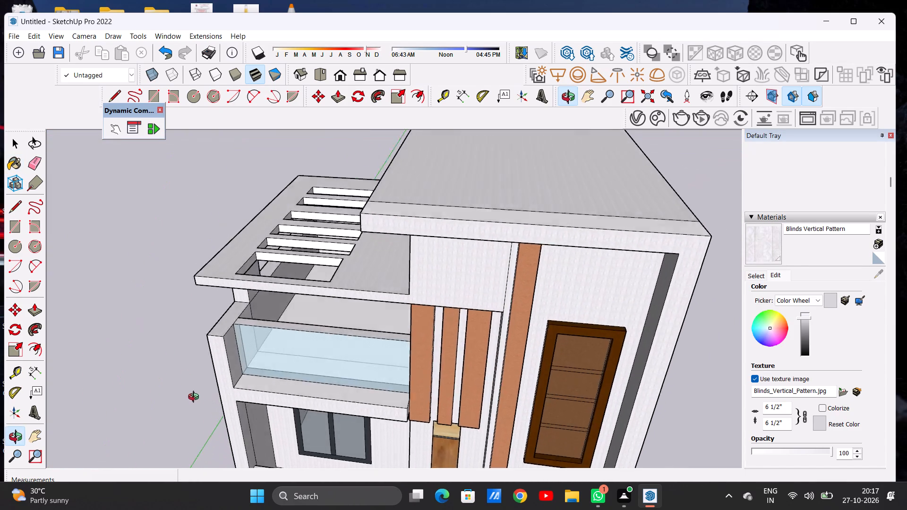
pyautogui.moveTo(196, 398); pyautogui.dragTo(275, 265, button='middle')
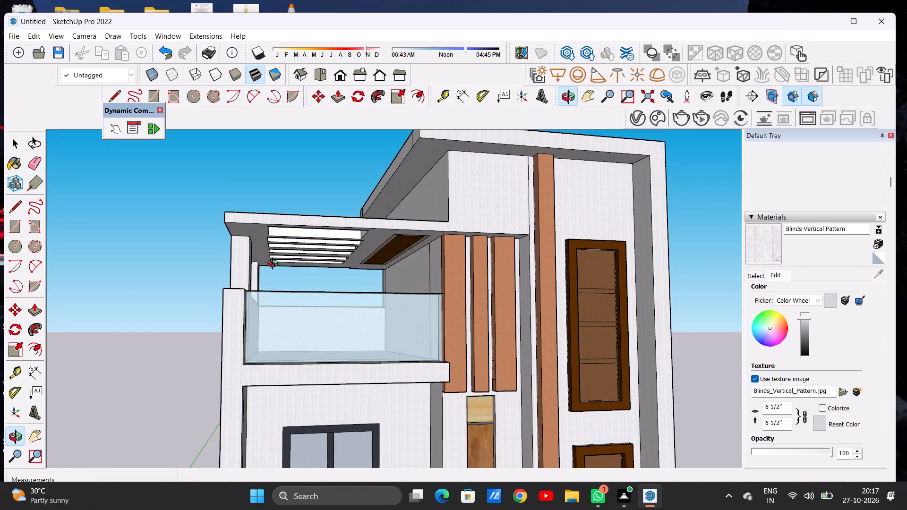
pyautogui.moveTo(275, 265); pyautogui.dragTo(237, 388, button='middle')
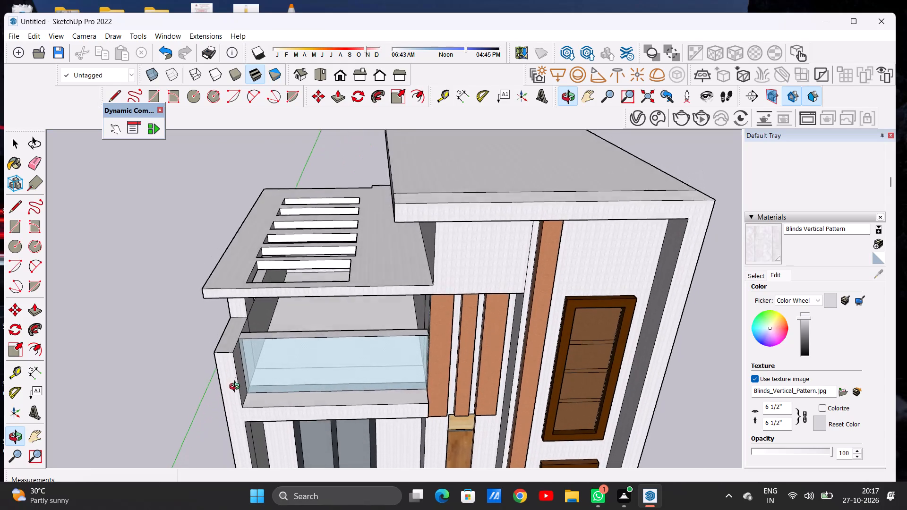
pyautogui.moveTo(237, 388); pyautogui.dragTo(234, 391, button='middle')
pyautogui.scroll(8, 359, 249)
pyautogui.scroll(3, 325, 278)
pyautogui.click(325, 278)
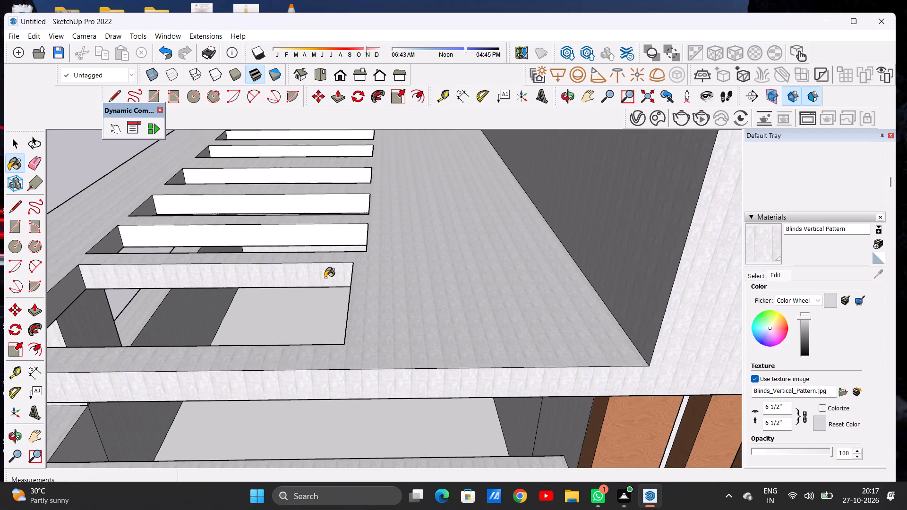
pyautogui.scroll(5, 354, 242)
pyautogui.click(354, 231)
pyautogui.scroll(-9, 363, 236)
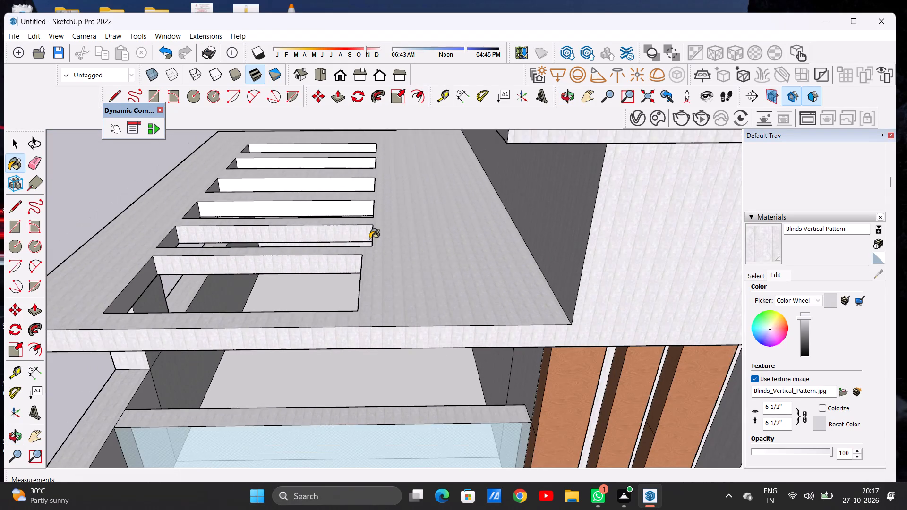
# Paint the short outer end faces inside the pergola roof's two front slots with Blinds Vertical Pattern.
pyautogui.moveTo(308, 286); pyautogui.dragTo(274, 336, button='middle')
pyautogui.scroll(1, 196, 283)
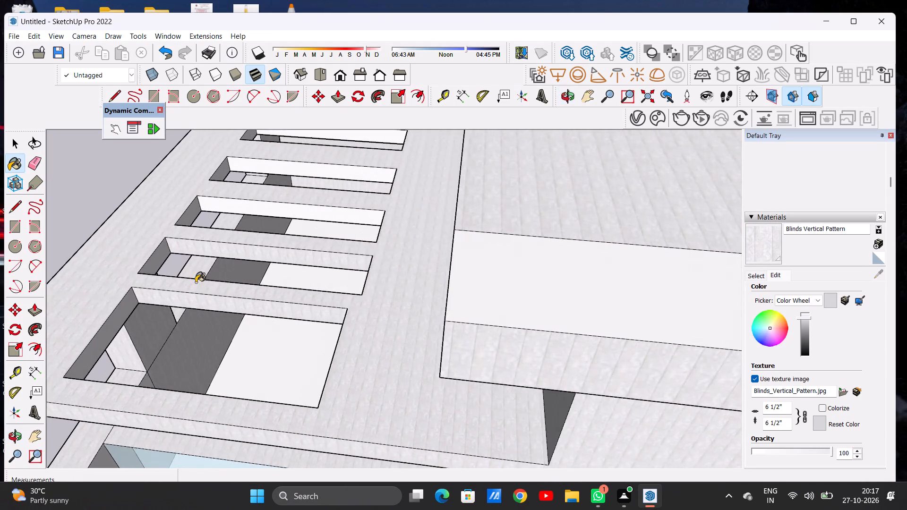
pyautogui.scroll(3, 196, 282)
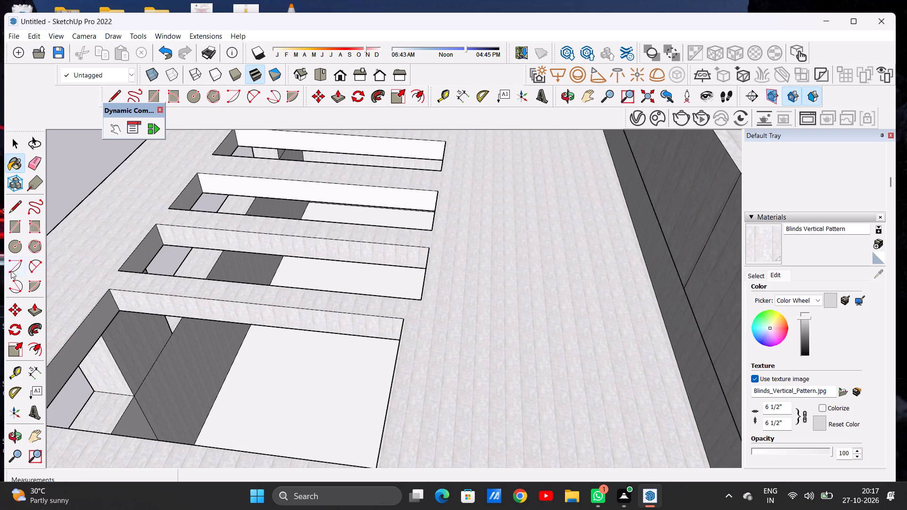
pyautogui.scroll(10, 102, 269)
pyautogui.click(147, 262)
pyautogui.scroll(-6, 313, 241)
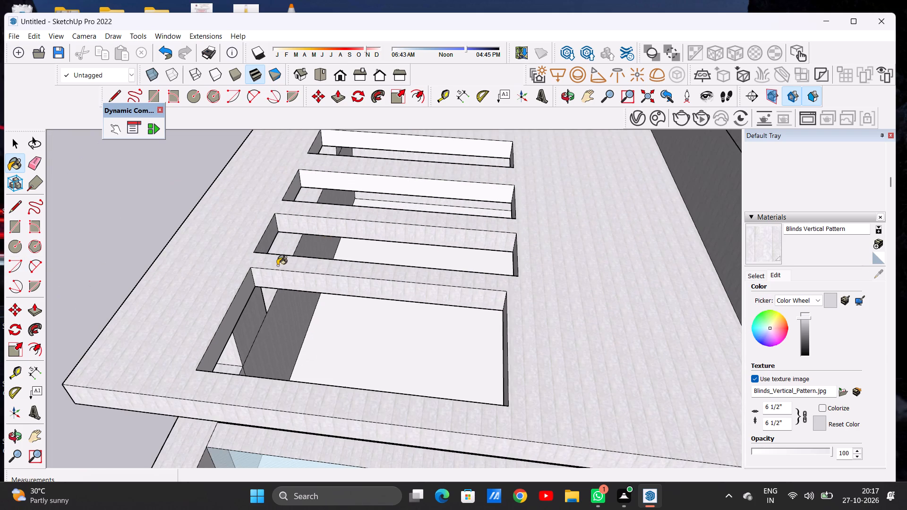
pyautogui.scroll(11, 247, 304)
pyautogui.click(232, 314)
pyautogui.scroll(-7, 291, 261)
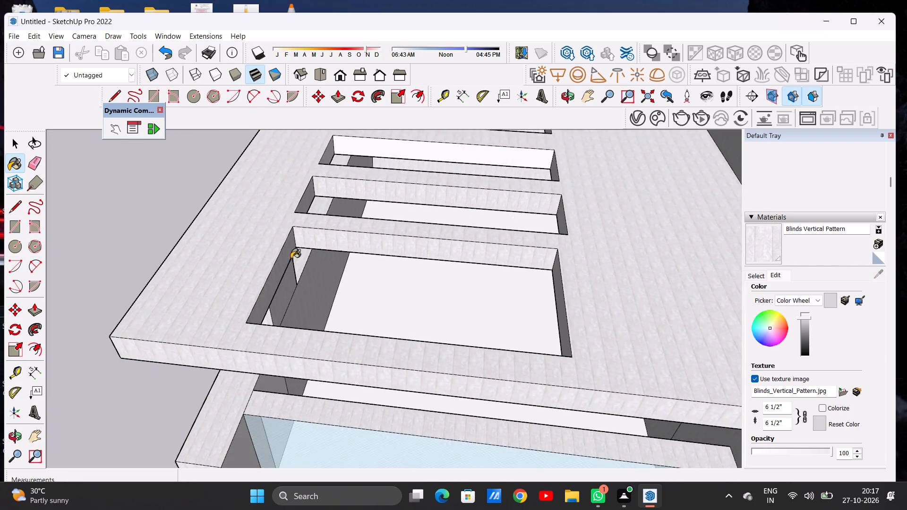
pyautogui.scroll(-4, 294, 246)
# Paint the front-facing long inner faces of the remaining four pergola roof slots with Blinds Vertical Pattern.
pyautogui.scroll(5, 413, 168)
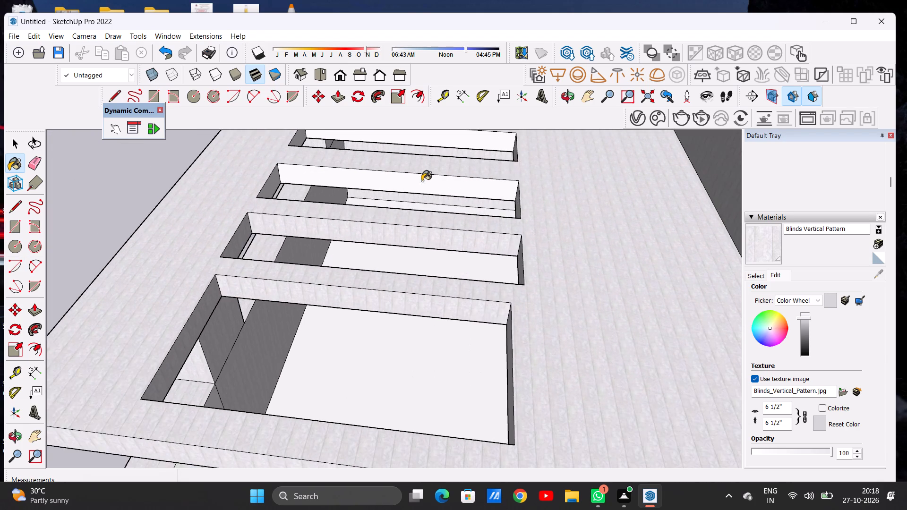
pyautogui.scroll(3, 424, 181)
pyautogui.click(427, 183)
pyautogui.scroll(-15, 381, 259)
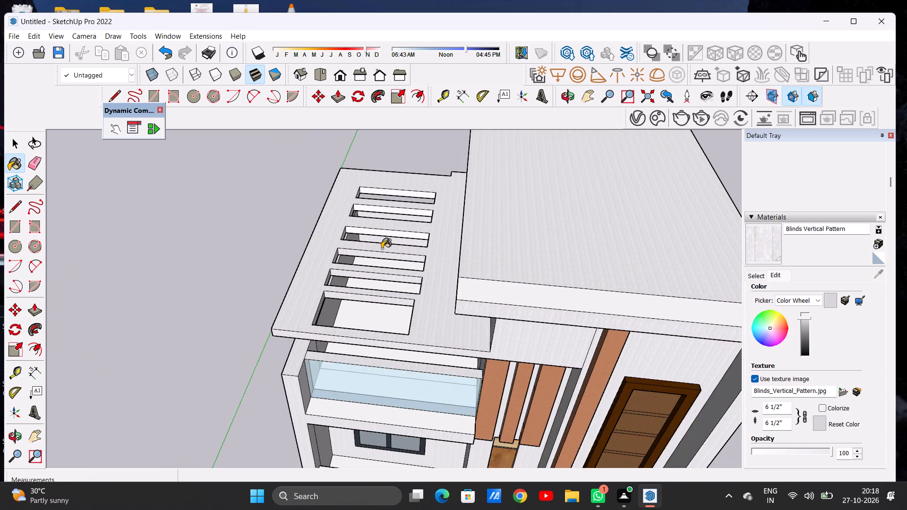
pyautogui.scroll(8, 385, 208)
pyautogui.moveTo(399, 251); pyautogui.dragTo(406, 214, button='middle')
pyautogui.scroll(4, 409, 244)
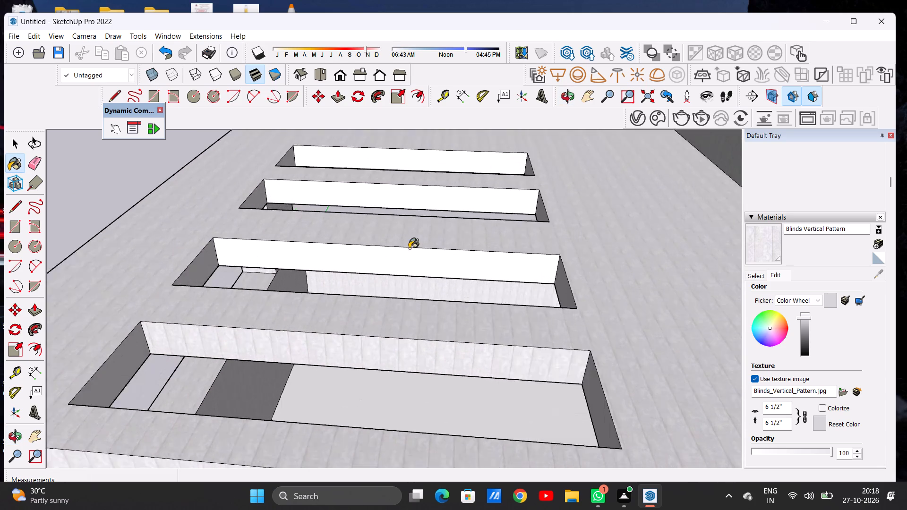
pyautogui.scroll(2, 409, 248)
pyautogui.click(400, 256)
pyautogui.click(428, 192)
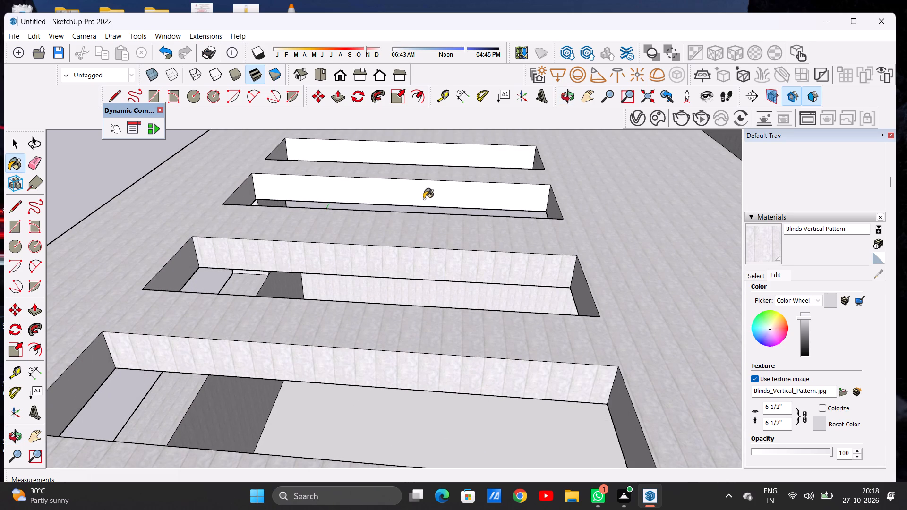
pyautogui.scroll(-5, 375, 255)
pyautogui.scroll(7, 406, 185)
pyautogui.click(410, 180)
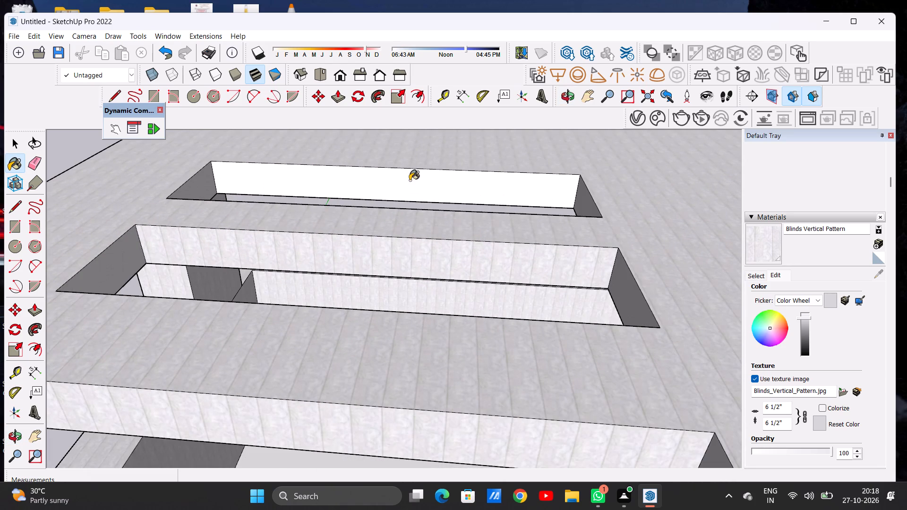
# Apply Blinds Vertical Pattern to the short house-side end faces inside the three rear slots of the pergola roof.
pyautogui.scroll(-7, 411, 194)
pyautogui.moveTo(316, 268); pyautogui.dragTo(565, 289, button='middle')
pyautogui.moveTo(325, 262); pyautogui.dragTo(401, 238, button='middle')
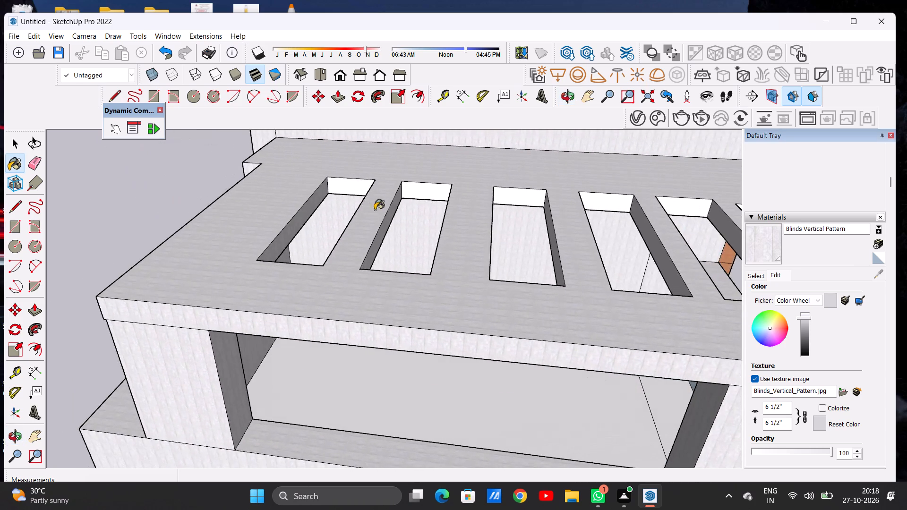
pyautogui.scroll(3, 359, 203)
pyautogui.scroll(-1, 355, 198)
pyautogui.scroll(1, 352, 197)
pyautogui.click(343, 183)
pyautogui.click(443, 183)
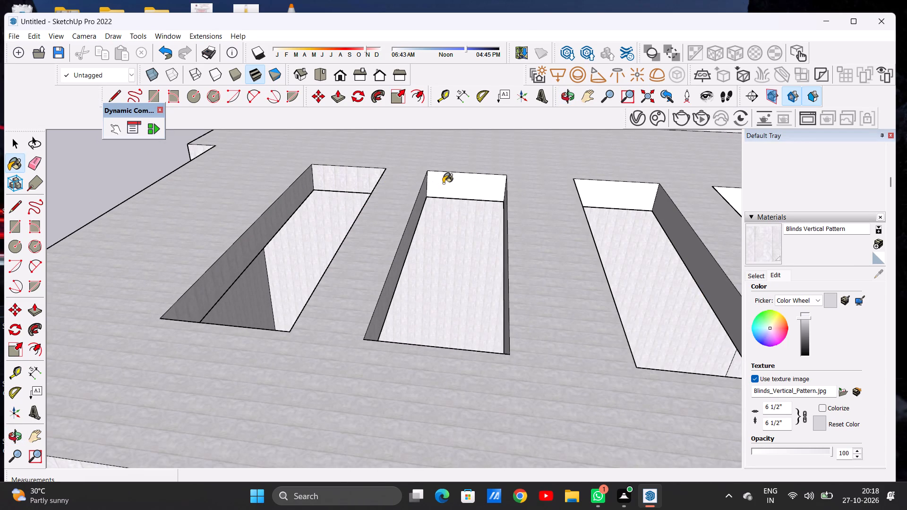
pyautogui.scroll(-6, 391, 192)
pyautogui.scroll(6, 513, 192)
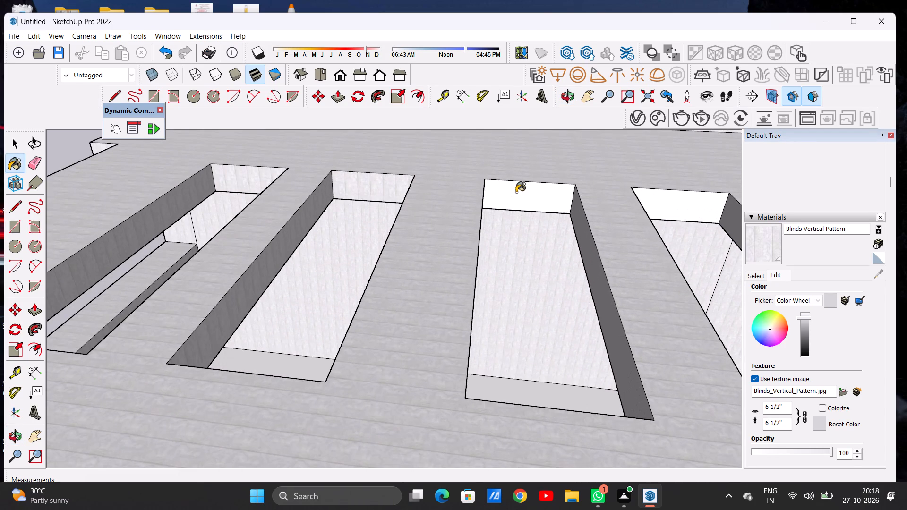
pyautogui.click(516, 192)
# Apply Blinds Vertical Pattern to the short house-side end faces inside the three front slots of the pergola roof.
pyautogui.scroll(-7, 355, 196)
pyautogui.scroll(5, 531, 198)
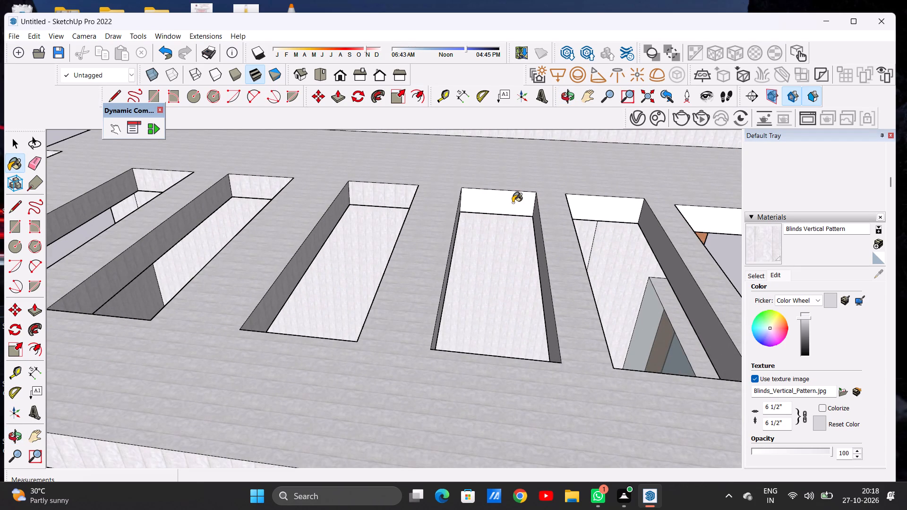
pyautogui.click(513, 203)
pyautogui.click(594, 206)
pyautogui.scroll(-5, 386, 213)
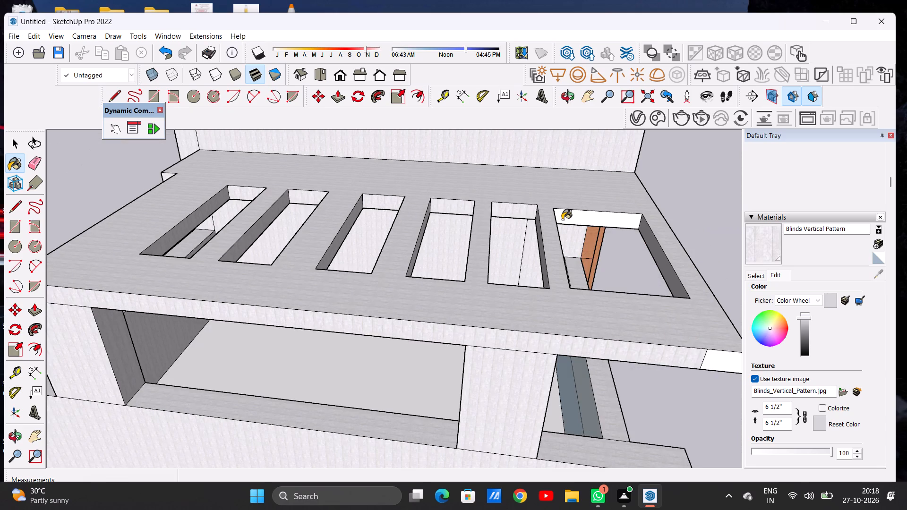
pyautogui.scroll(7, 562, 220)
pyautogui.click(553, 212)
pyautogui.scroll(-5, 553, 212)
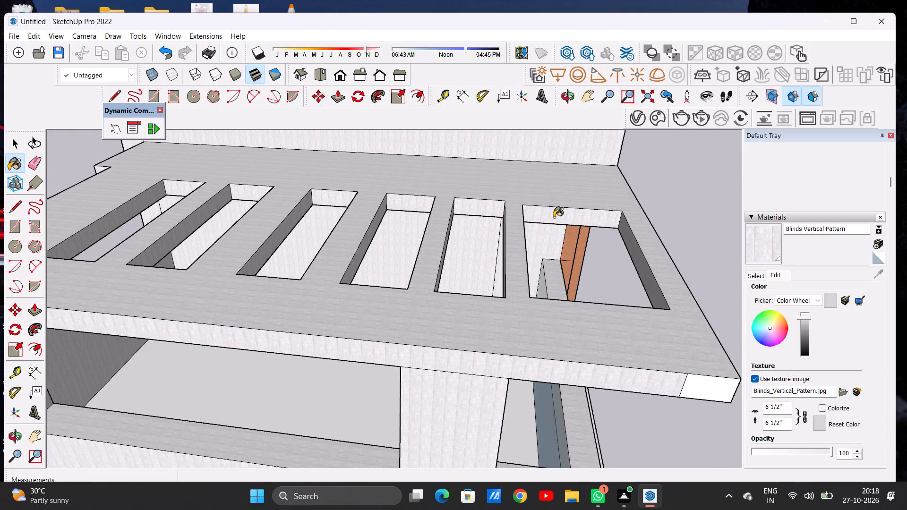
# Paint the rear-facing long inner faces of the pergola roof's two rearmost slots with Blinds Vertical Pattern.
pyautogui.moveTo(545, 217); pyautogui.dragTo(184, 246, button='middle')
pyautogui.moveTo(184, 246); pyautogui.dragTo(330, 221, button='middle')
pyautogui.scroll(-6, 328, 237)
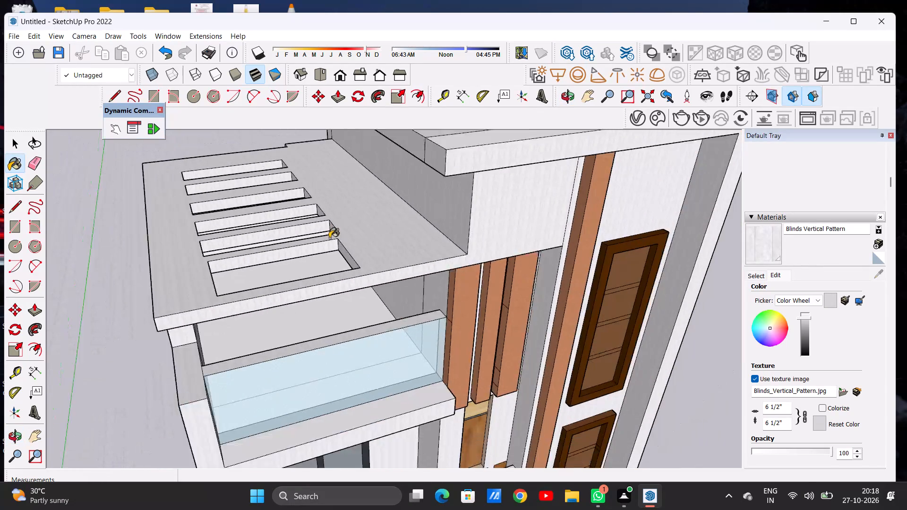
pyautogui.scroll(-2, 329, 238)
pyautogui.moveTo(240, 242); pyautogui.dragTo(411, 247, button='middle')
pyautogui.moveTo(304, 255); pyautogui.dragTo(529, 229, button='middle')
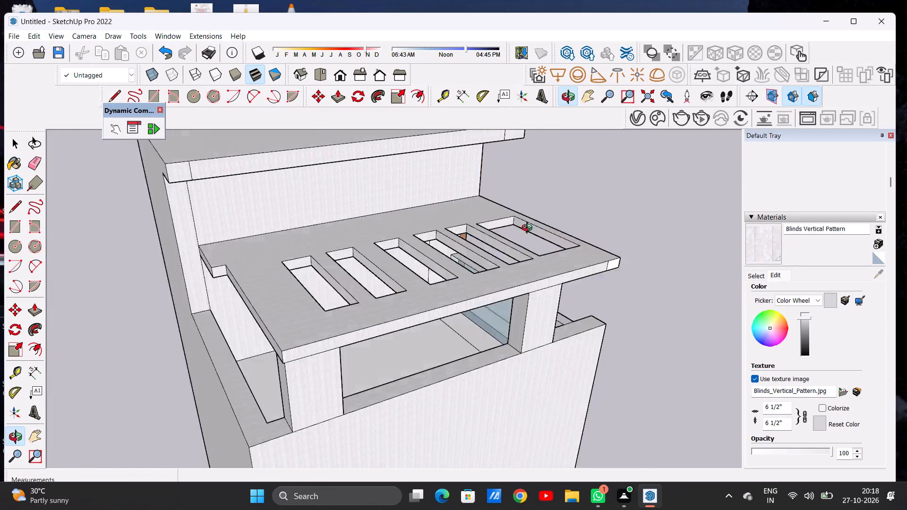
pyautogui.moveTo(529, 229); pyautogui.dragTo(566, 222, button='middle')
pyautogui.moveTo(489, 234); pyautogui.dragTo(507, 233, button='middle')
pyautogui.scroll(6, 453, 291)
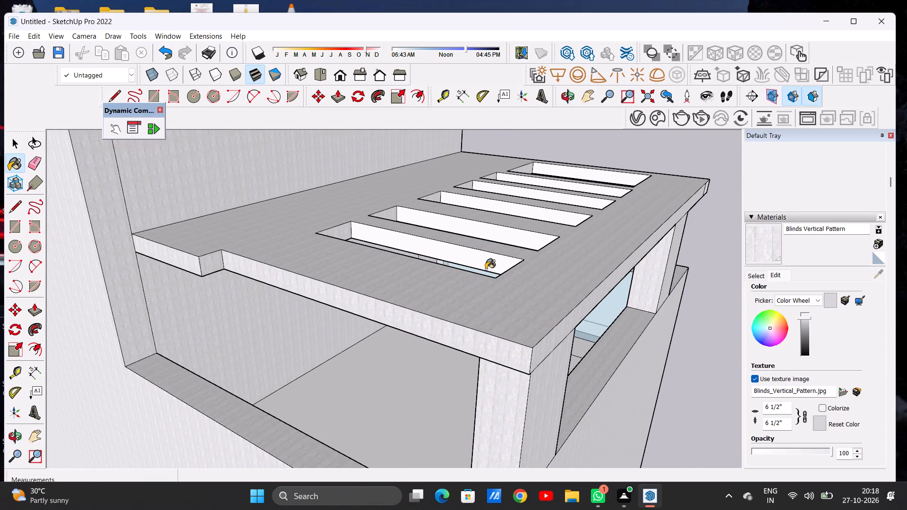
pyautogui.click(491, 263)
pyautogui.scroll(6, 537, 244)
pyautogui.click(531, 237)
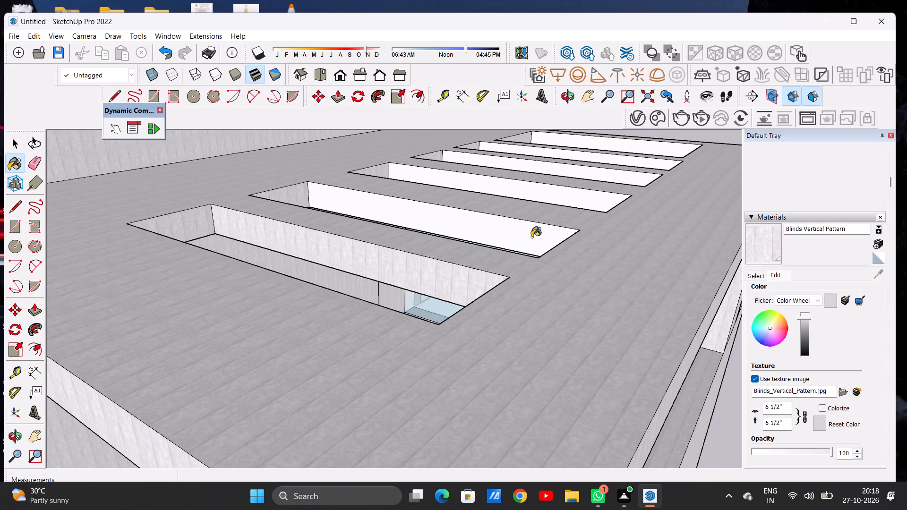
pyautogui.scroll(-4, 411, 252)
pyautogui.moveTo(463, 241); pyautogui.dragTo(450, 266, button='middle')
pyautogui.scroll(-2, 377, 270)
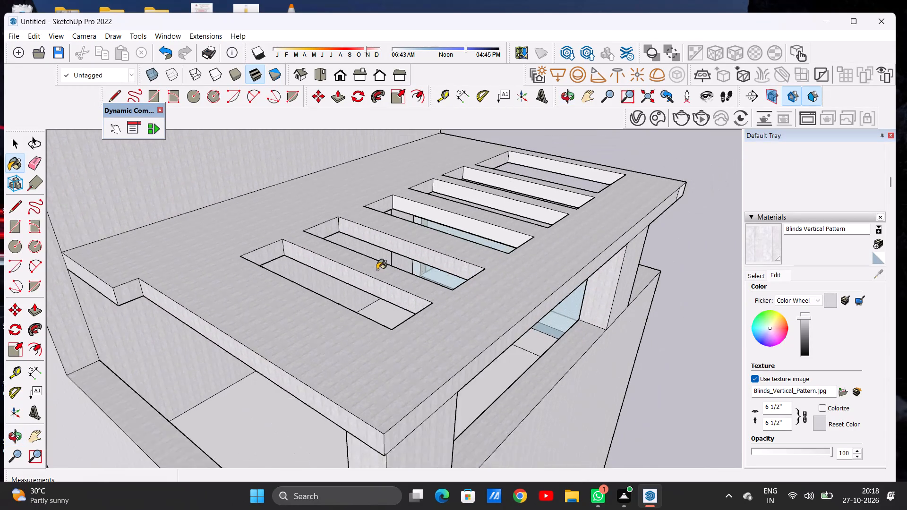
# Paint the rear-facing long inner faces of the remaining four pergola roof slots, up to the wide front one, with Blinds Vertical Pattern.
pyautogui.scroll(-2, 377, 270)
pyautogui.scroll(8, 491, 246)
pyautogui.click(505, 240)
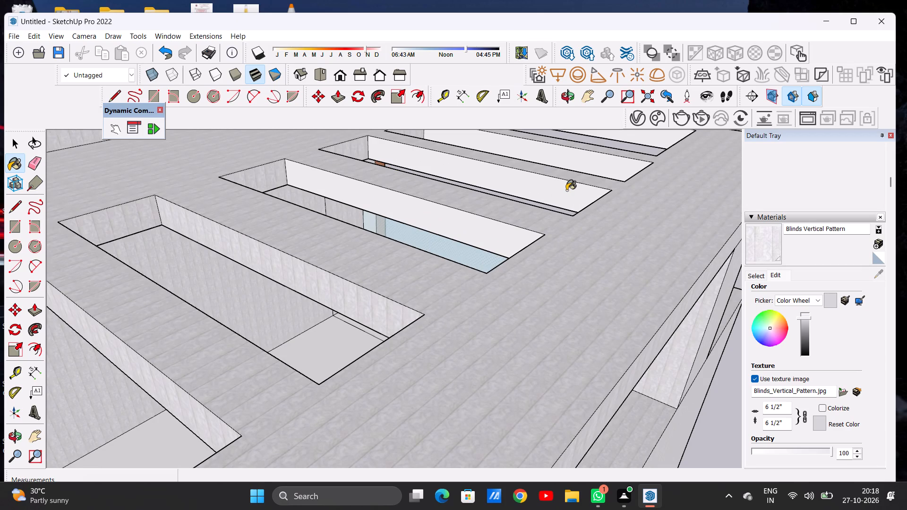
pyautogui.click(566, 190)
pyautogui.scroll(-3, 412, 235)
pyautogui.scroll(2, 397, 248)
pyautogui.scroll(-6, 393, 255)
pyautogui.scroll(4, 486, 197)
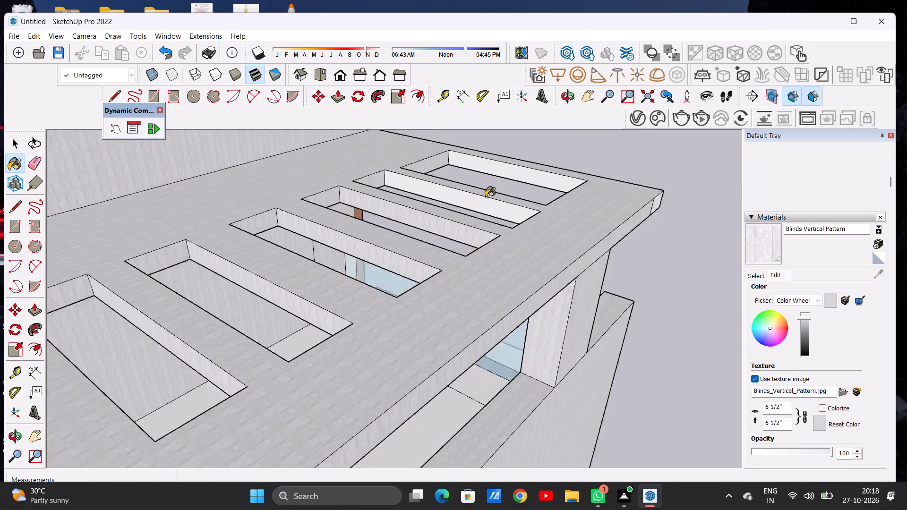
pyautogui.scroll(7, 486, 197)
pyautogui.click(508, 209)
pyautogui.scroll(-10, 366, 255)
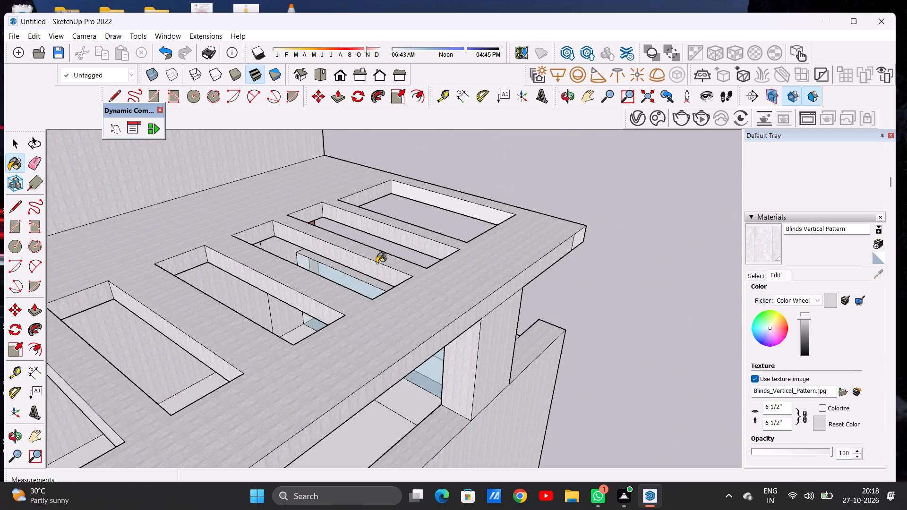
pyautogui.scroll(7, 476, 211)
pyautogui.click(477, 211)
pyautogui.scroll(-5, 431, 221)
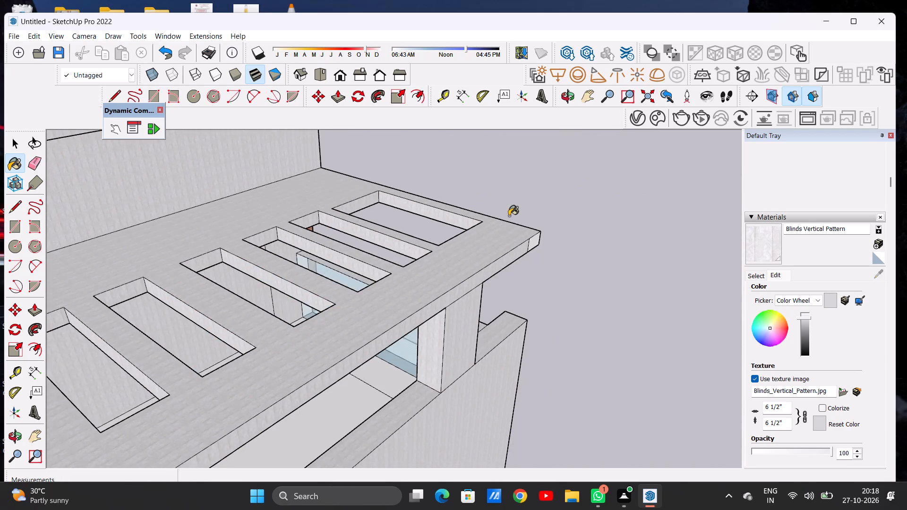
# Apply Blinds Vertical Pattern to the short end strip of the pergola roof's outer edge and the terrace parapet faces below it.
pyautogui.moveTo(486, 221); pyautogui.dragTo(302, 241, button='middle')
pyautogui.scroll(6, 324, 272)
pyautogui.click(326, 287)
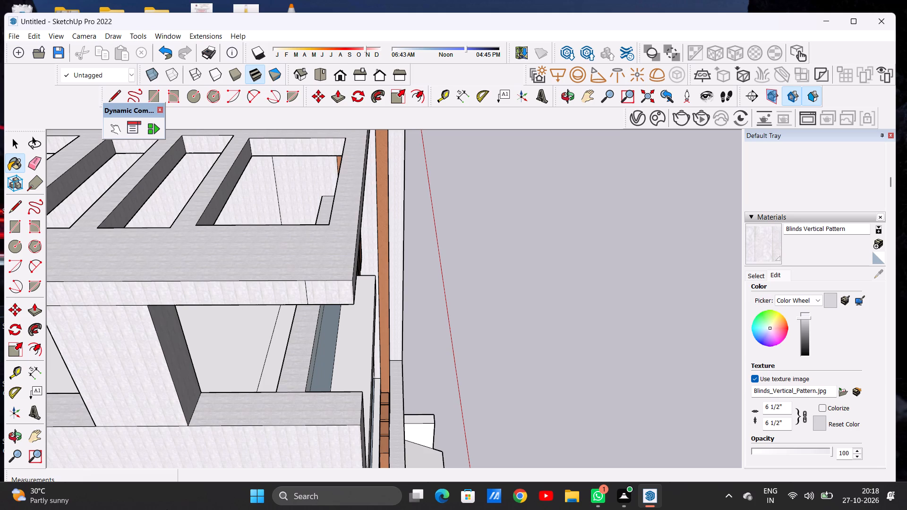
pyautogui.scroll(-6, 302, 397)
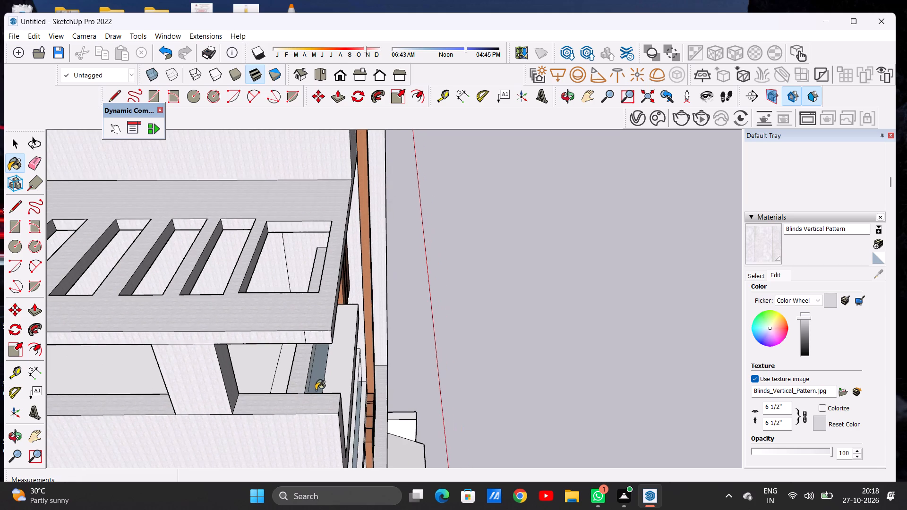
pyautogui.scroll(5, 314, 404)
pyautogui.click(314, 406)
pyautogui.moveTo(350, 398); pyautogui.dragTo(321, 388, button='middle')
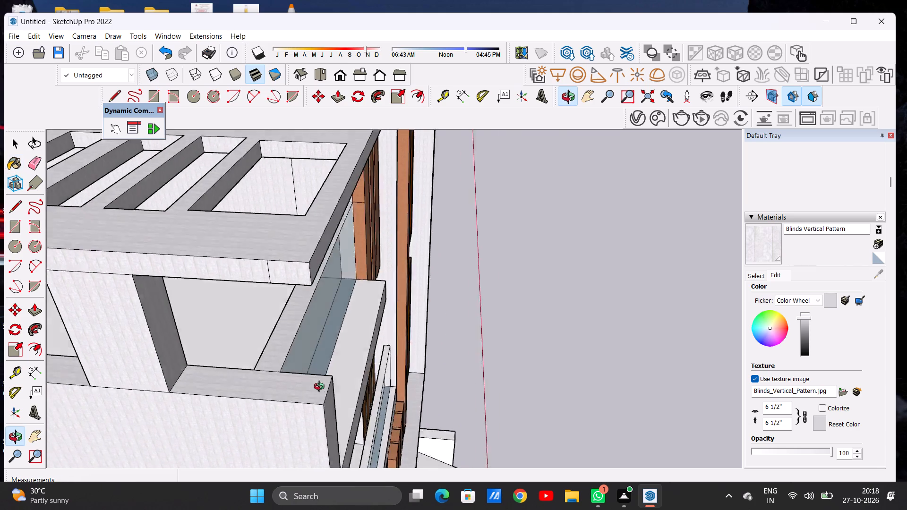
pyautogui.moveTo(321, 388); pyautogui.dragTo(368, 364, button='middle')
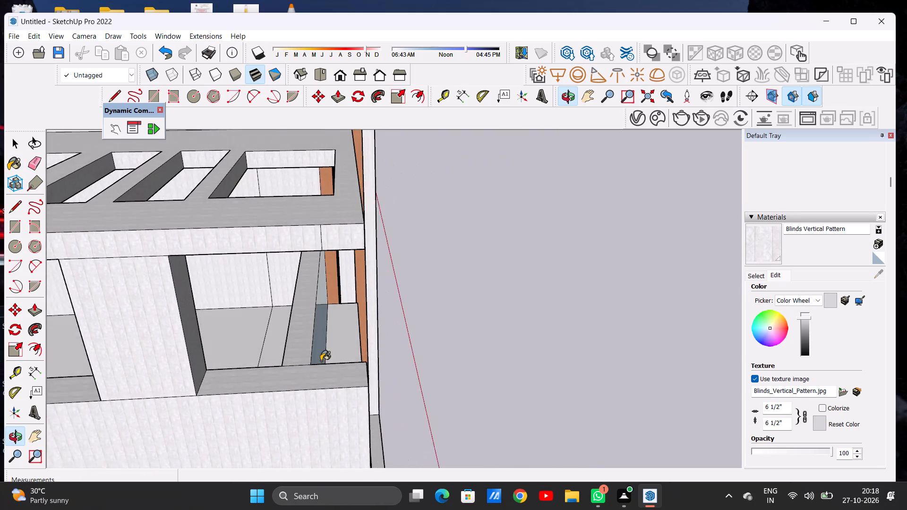
pyautogui.scroll(1, 295, 359)
pyautogui.scroll(-1, 295, 359)
pyautogui.scroll(3, 295, 359)
pyautogui.click(295, 357)
pyautogui.scroll(-12, 379, 333)
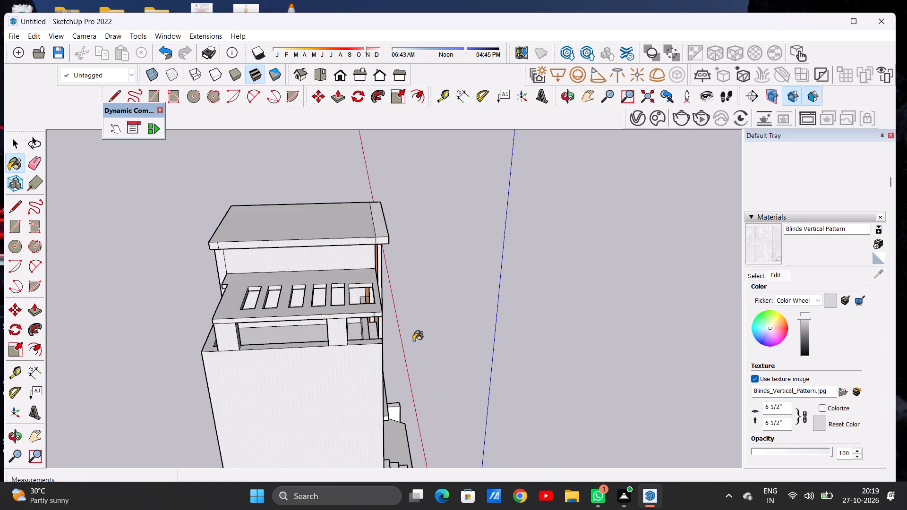
# Examine the front facade, entrance steps and ramp for faces that still need a material.
pyautogui.moveTo(411, 340); pyautogui.dragTo(240, 287, button='middle')
pyautogui.moveTo(482, 297); pyautogui.dragTo(275, 284, button='middle')
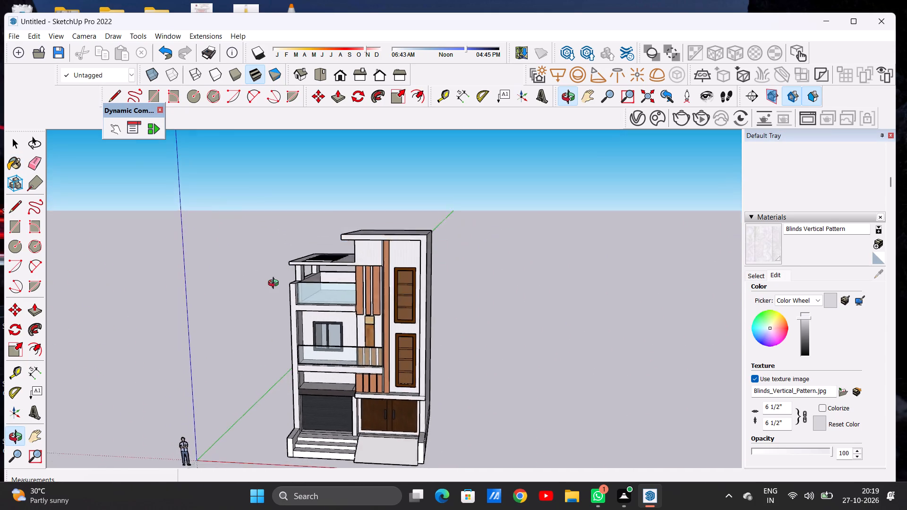
pyautogui.moveTo(275, 284); pyautogui.dragTo(296, 279, button='middle')
pyautogui.scroll(-7, 410, 286)
pyautogui.scroll(2, 403, 365)
pyautogui.scroll(-1, 401, 369)
pyautogui.scroll(3, 399, 373)
pyautogui.scroll(3, 362, 382)
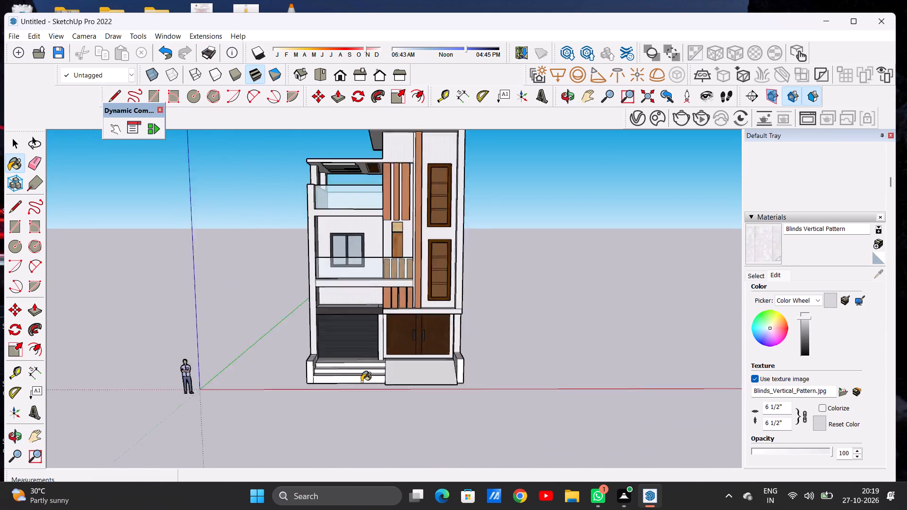
pyautogui.scroll(5, 361, 382)
pyautogui.moveTo(358, 354); pyautogui.dragTo(337, 428, button='middle')
pyautogui.scroll(1, 336, 427)
pyautogui.scroll(7, 357, 333)
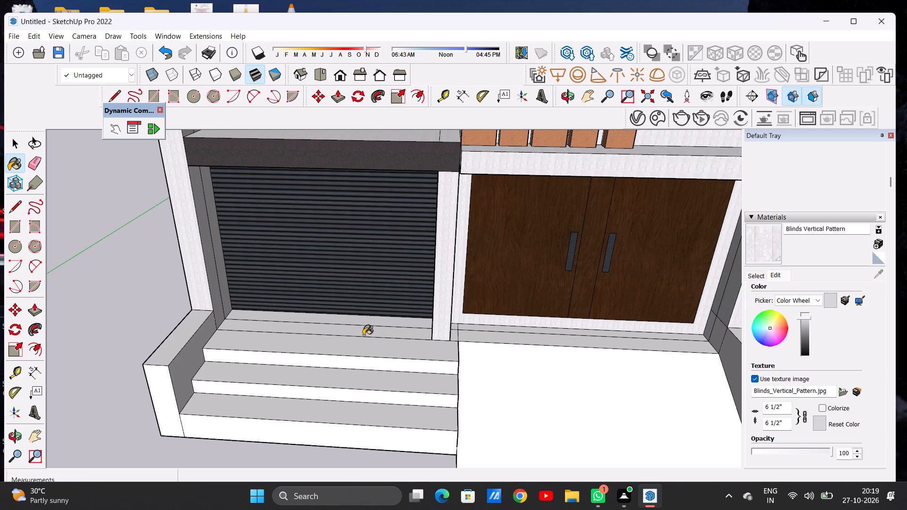
pyautogui.scroll(-8, 364, 335)
pyautogui.scroll(1, 408, 359)
pyautogui.scroll(-1, 412, 359)
pyautogui.scroll(-5, 459, 350)
pyautogui.scroll(3, 459, 348)
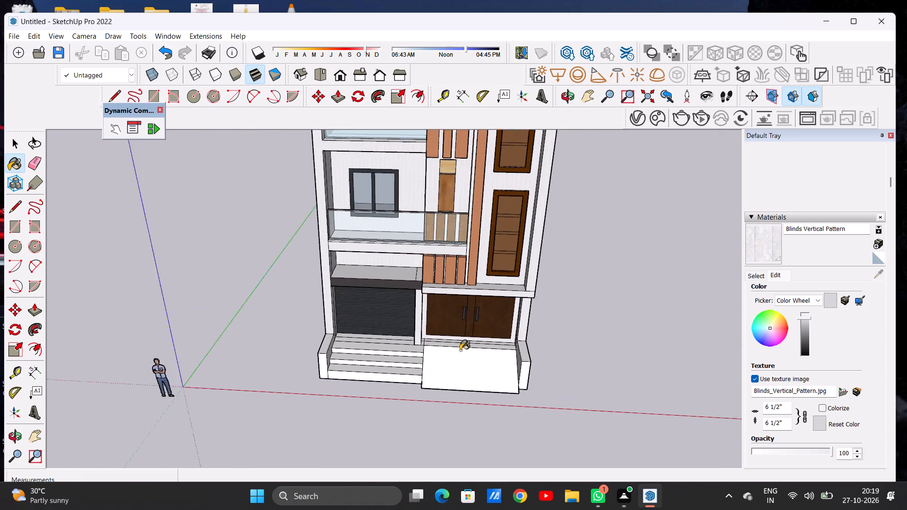
pyautogui.scroll(3, 460, 350)
pyautogui.scroll(-4, 461, 361)
# Apply Blinds Vertical Pattern to the underside of the ledge above the entrance doors and the adjoining pillar's side face.
pyautogui.moveTo(456, 363); pyautogui.dragTo(481, 269, button='middle')
pyautogui.scroll(3, 449, 288)
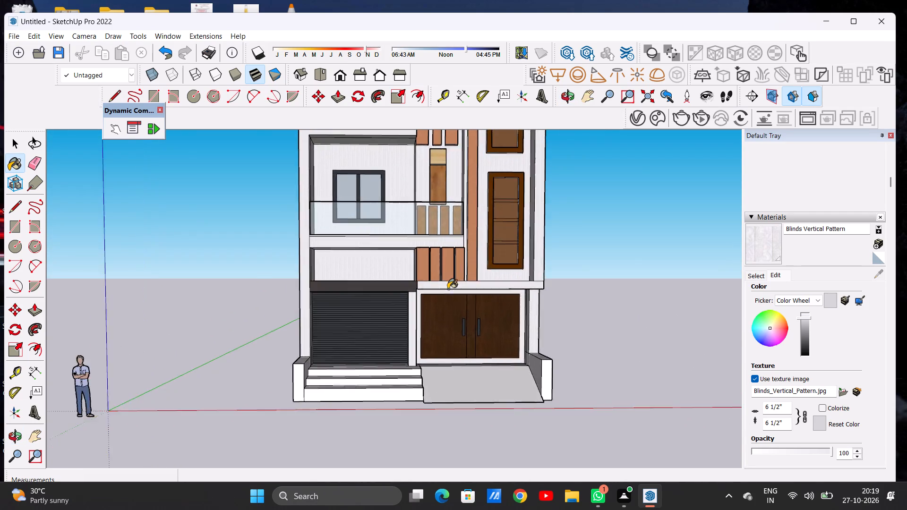
pyautogui.scroll(16, 448, 289)
pyautogui.moveTo(447, 329); pyautogui.dragTo(463, 240, button='middle')
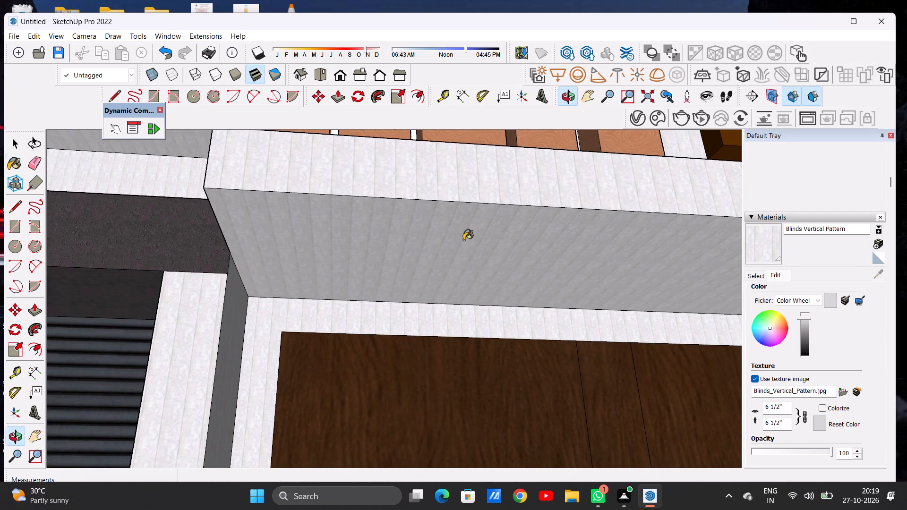
pyautogui.click(461, 242)
pyautogui.click(238, 337)
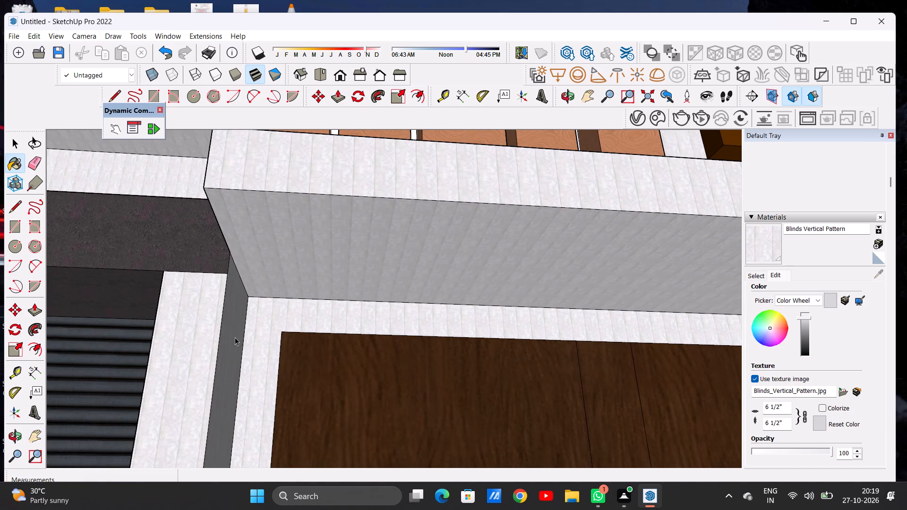
pyautogui.press('space')
# Review the whole front facade from below and head-on for surfaces that need a different finish.
pyautogui.scroll(-3, 375, 338)
pyautogui.scroll(3, 375, 338)
pyautogui.scroll(-2, 376, 339)
pyautogui.scroll(1, 393, 342)
pyautogui.scroll(-8, 393, 343)
pyautogui.scroll(1, 419, 333)
pyautogui.scroll(-5, 420, 333)
pyautogui.scroll(2, 443, 339)
pyautogui.scroll(-8, 443, 339)
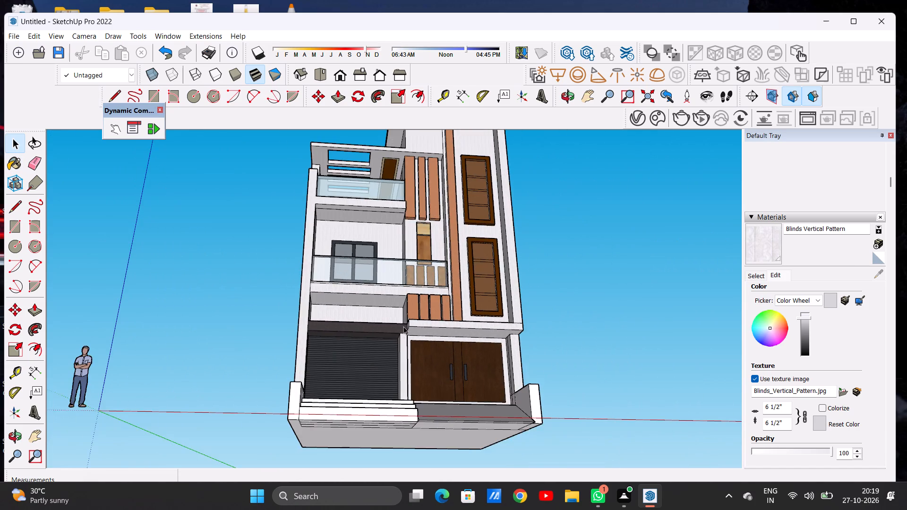
pyautogui.moveTo(392, 314); pyautogui.dragTo(378, 403, button='middle')
pyautogui.scroll(-6, 345, 357)
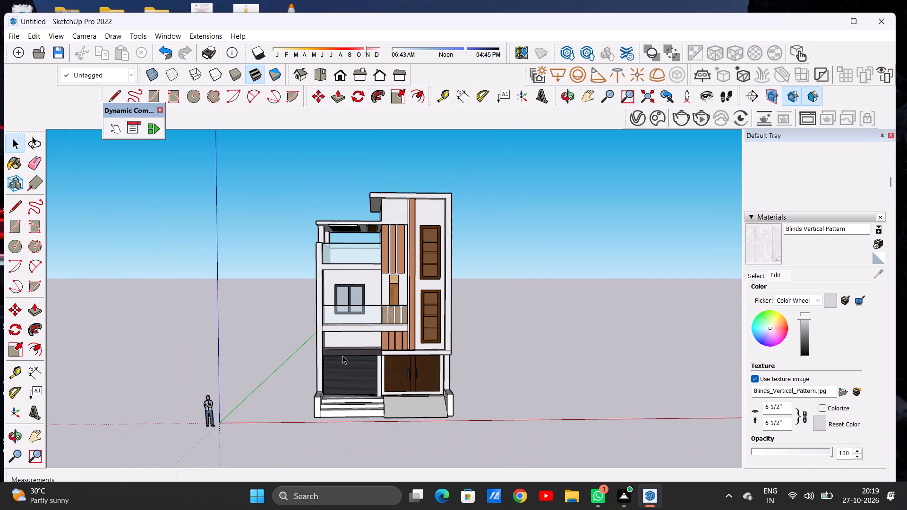
# Paint the recessed ceiling above the first-floor balcony window with Wood Cherry Original from the Wood materials.
pyautogui.scroll(12, 354, 263)
pyautogui.moveTo(354, 323); pyautogui.dragTo(347, 244, button='middle')
pyautogui.scroll(5, 368, 268)
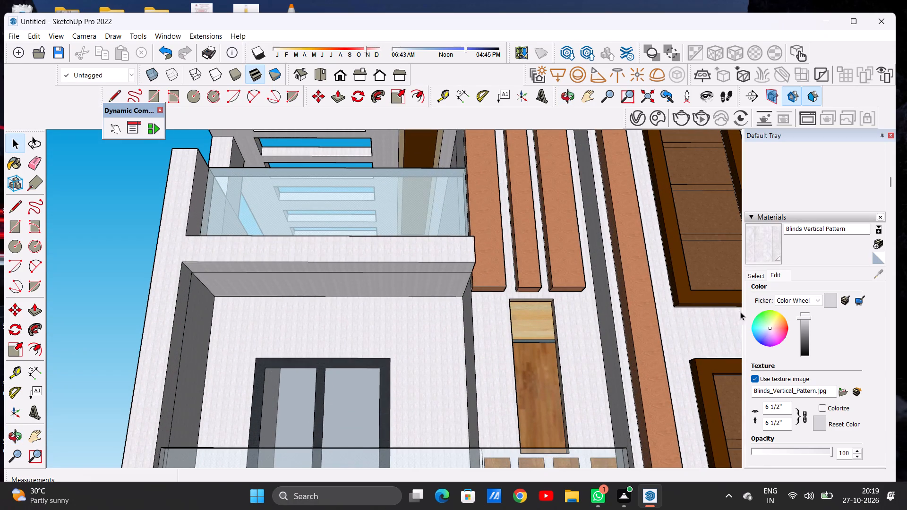
pyautogui.click(757, 276)
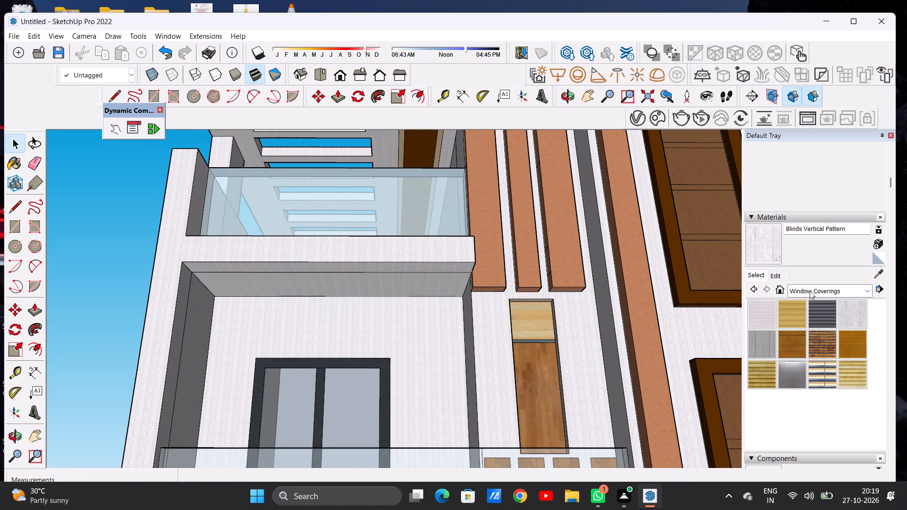
pyautogui.click(810, 291)
pyautogui.click(799, 445)
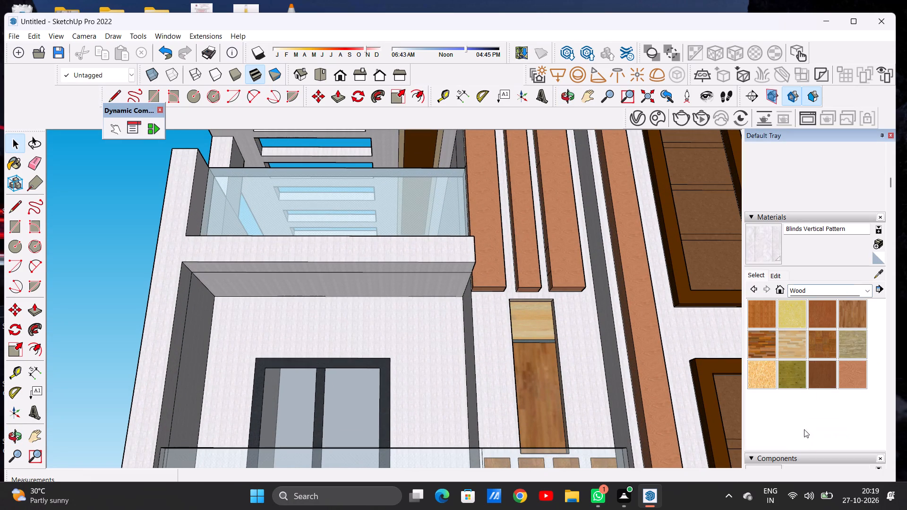
pyautogui.click(822, 312)
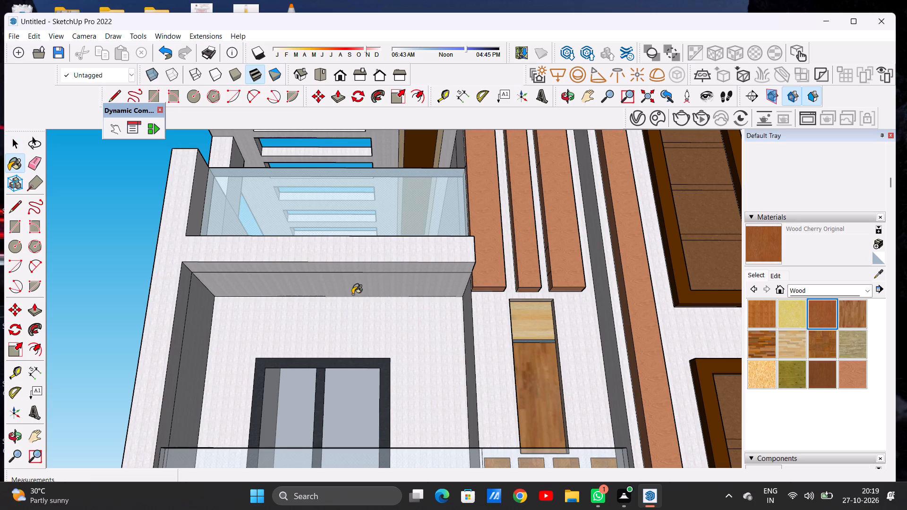
pyautogui.scroll(5, 351, 288)
pyautogui.click(381, 277)
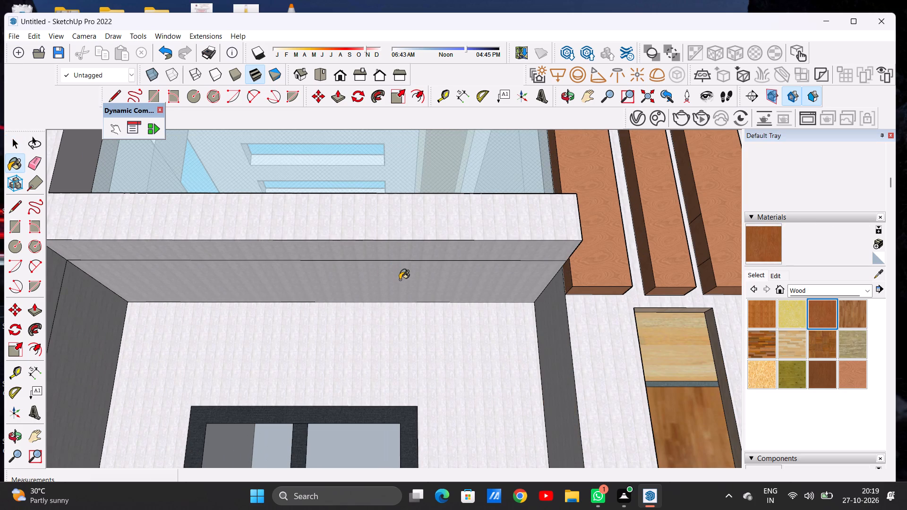
pyautogui.scroll(3, 409, 274)
pyautogui.scroll(-1, 414, 272)
pyautogui.scroll(1, 414, 272)
pyautogui.press('space')
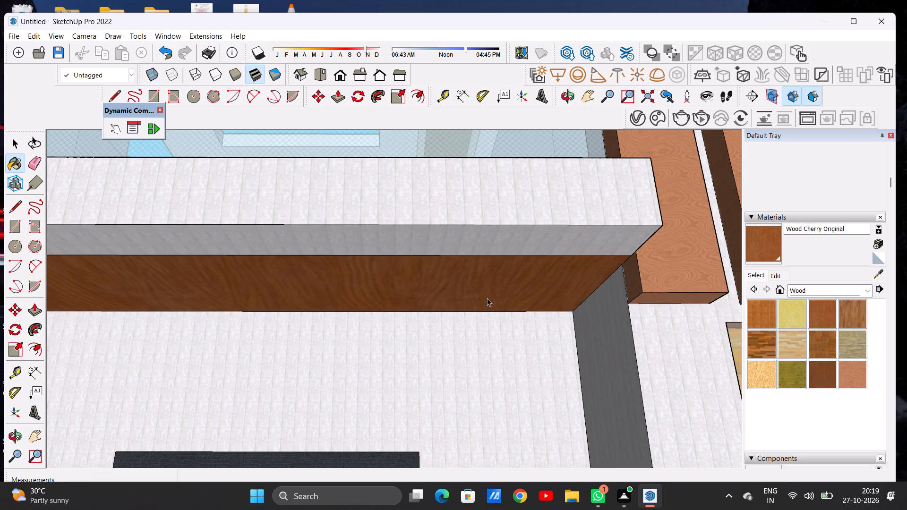
# Examine the wood-finished balcony ceiling from below and within the whole front facade.
pyautogui.scroll(-5, 500, 299)
pyautogui.moveTo(383, 318); pyautogui.dragTo(372, 272, button='middle')
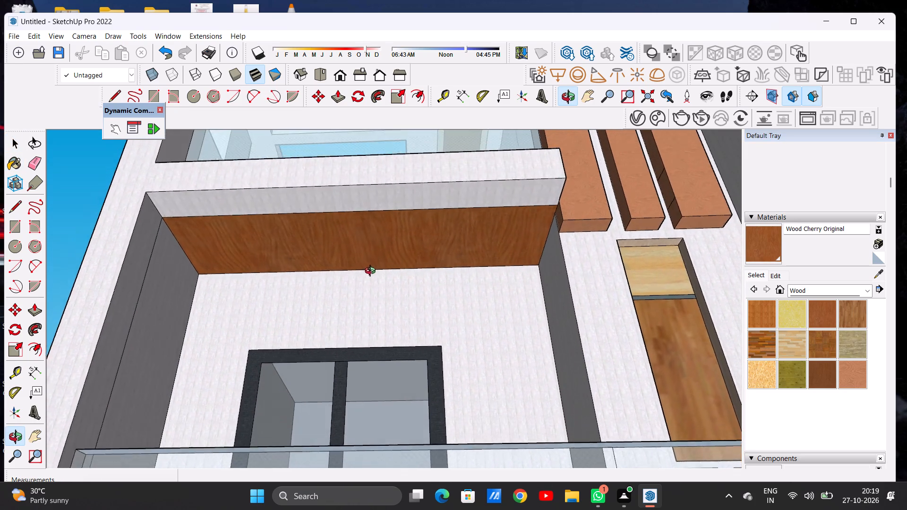
pyautogui.moveTo(372, 272); pyautogui.dragTo(383, 310, button='middle')
pyautogui.scroll(-5, 453, 325)
pyautogui.scroll(-3, 496, 324)
pyautogui.moveTo(507, 314); pyautogui.dragTo(471, 314, button='middle')
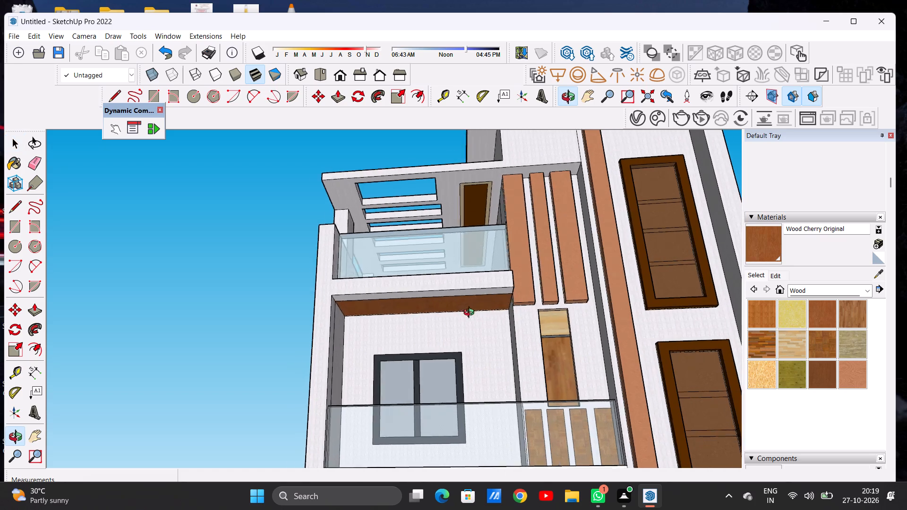
pyautogui.moveTo(471, 314); pyautogui.dragTo(498, 374, button='middle')
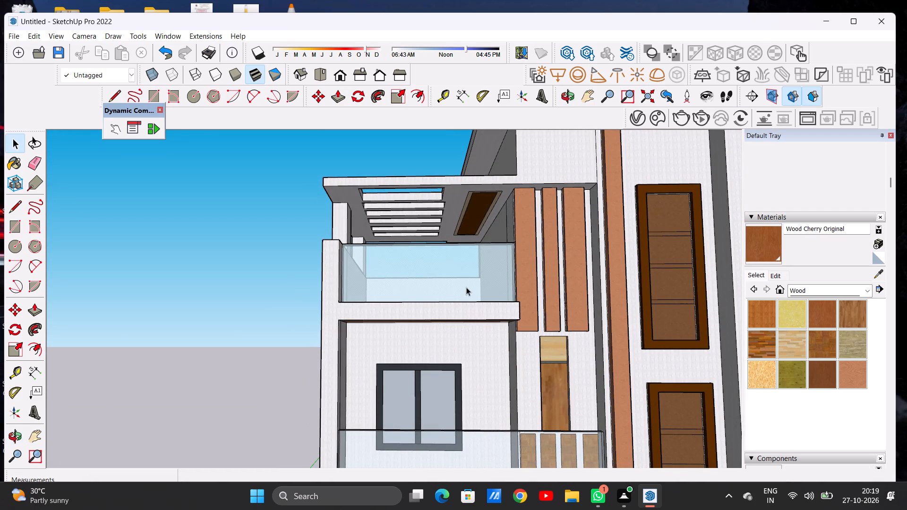
pyautogui.scroll(-13, 466, 287)
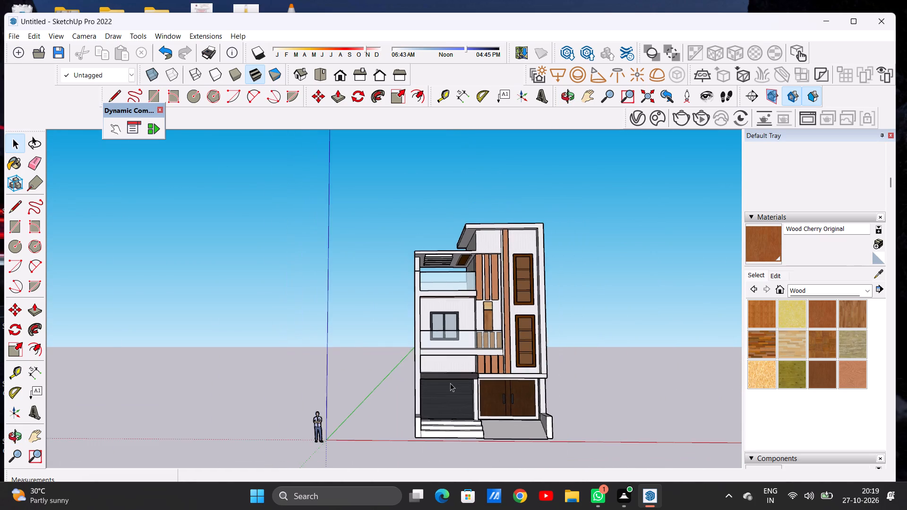
# Paint the ceiling of the recess above the garage shutter, beneath the first-floor balcony, with Wood Cherry Original.
pyautogui.scroll(9, 450, 383)
pyautogui.scroll(2, 498, 360)
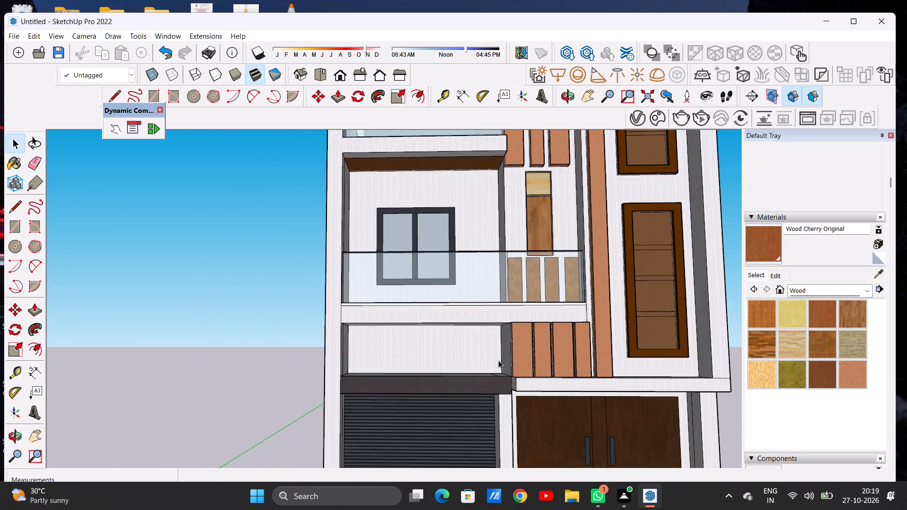
pyautogui.scroll(5, 498, 360)
pyautogui.moveTo(496, 358); pyautogui.dragTo(489, 326, button='middle')
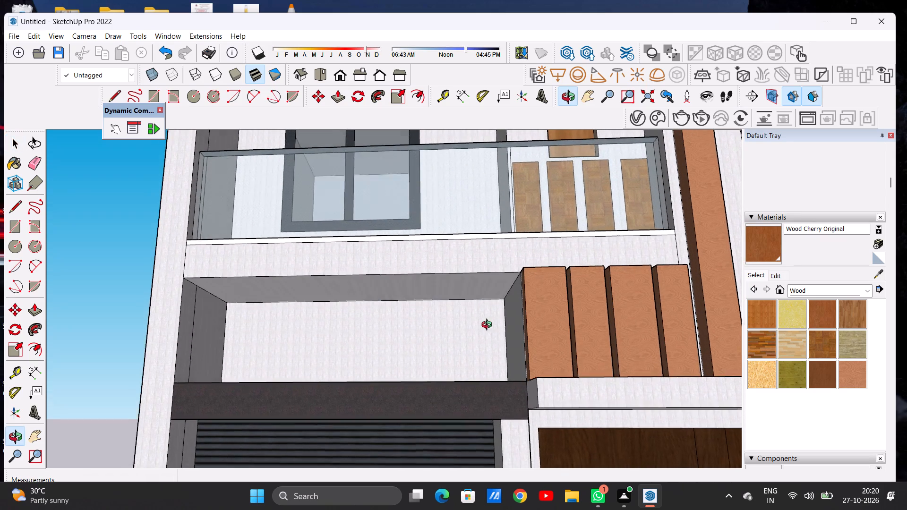
pyautogui.moveTo(489, 326); pyautogui.dragTo(487, 316, button='middle')
pyautogui.scroll(1, 487, 316)
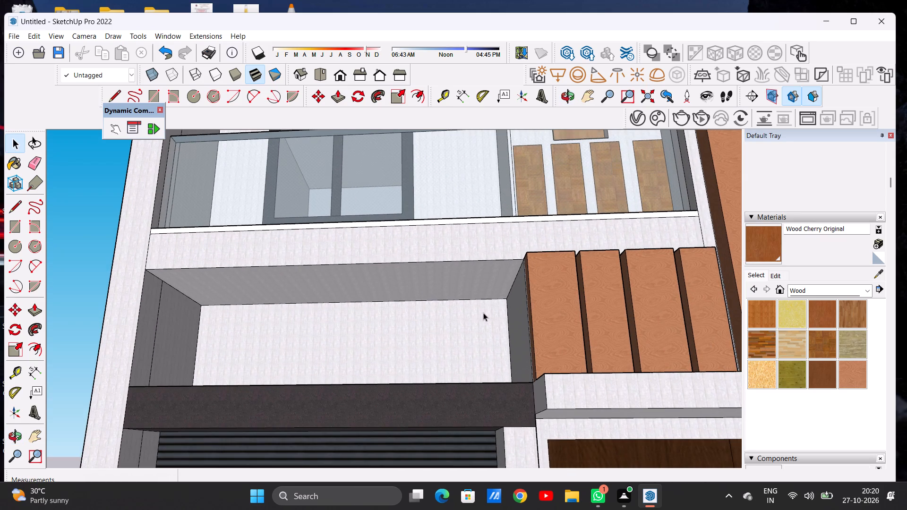
pyautogui.scroll(-5, 479, 313)
pyautogui.moveTo(478, 311); pyautogui.dragTo(489, 308, button='middle')
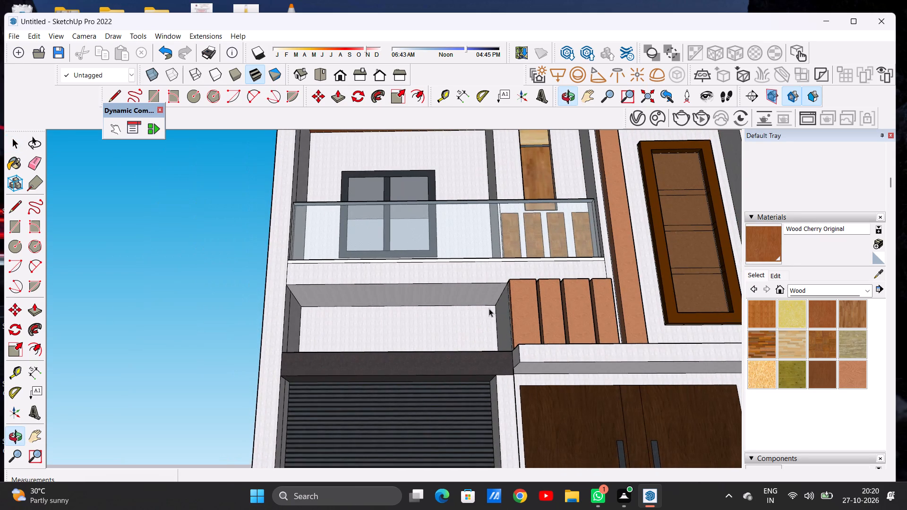
pyautogui.click(756, 248)
pyautogui.scroll(4, 495, 296)
pyautogui.click(470, 294)
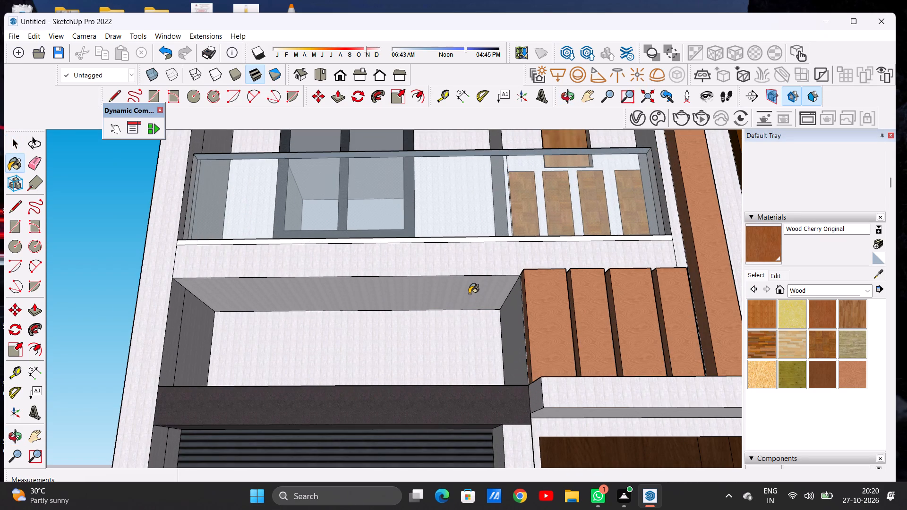
pyautogui.moveTo(472, 306); pyautogui.dragTo(477, 309, button='middle')
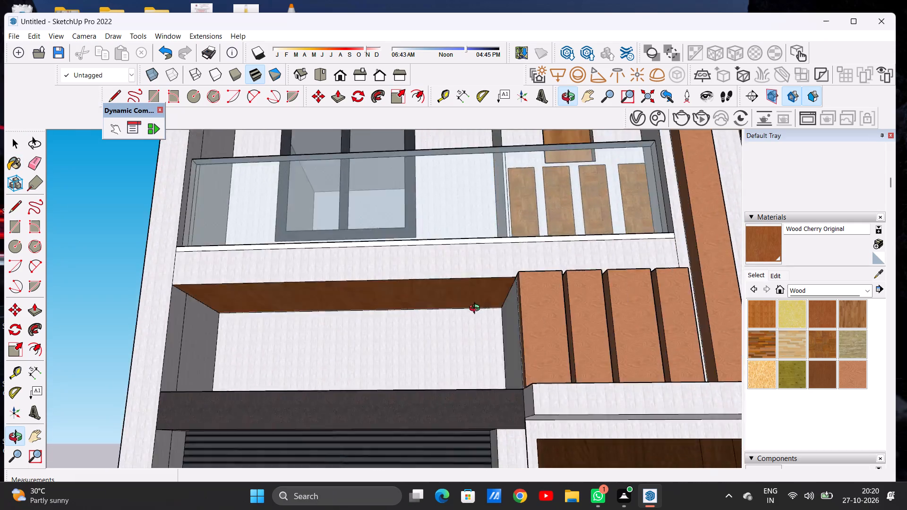
pyautogui.moveTo(477, 309); pyautogui.dragTo(472, 314, button='middle')
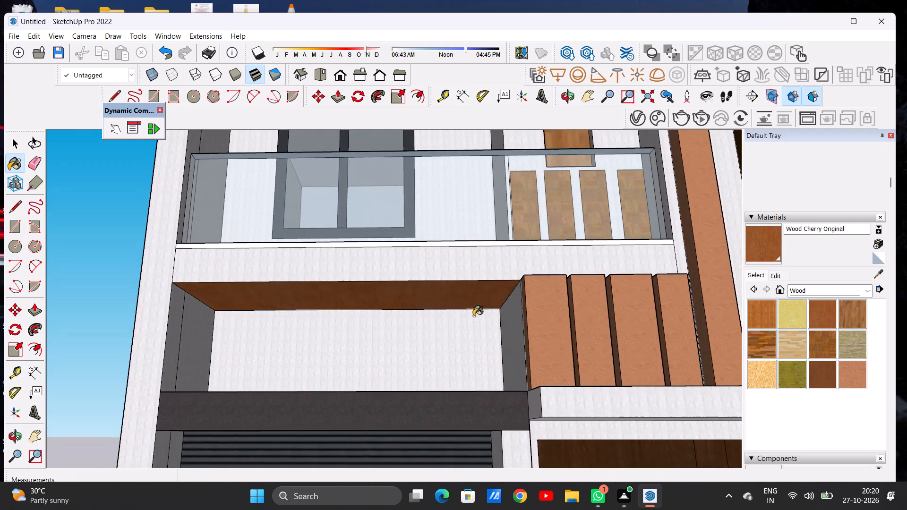
pyautogui.scroll(-3, 471, 314)
pyautogui.press('space')
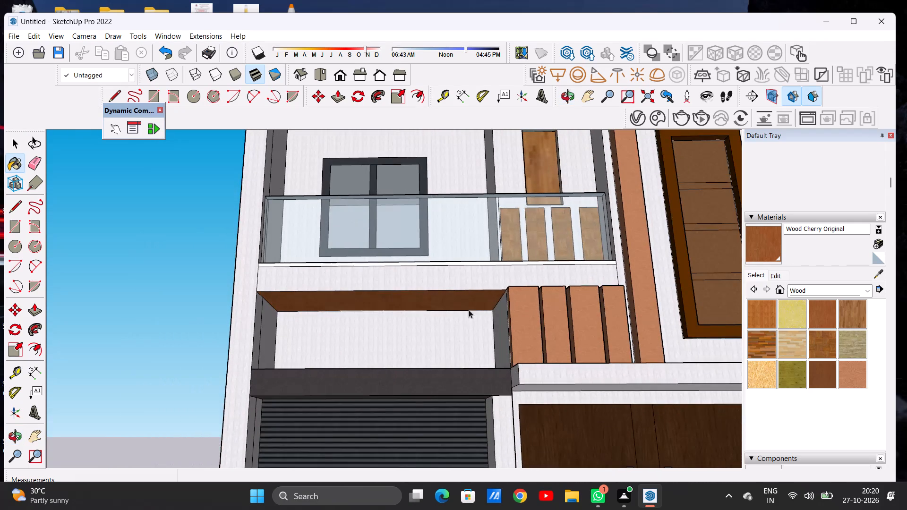
# Inspect the recess above the garage shutter from above and below, and then the full front facade.
pyautogui.moveTo(471, 296); pyautogui.dragTo(484, 423, button='middle')
pyautogui.scroll(7, 503, 356)
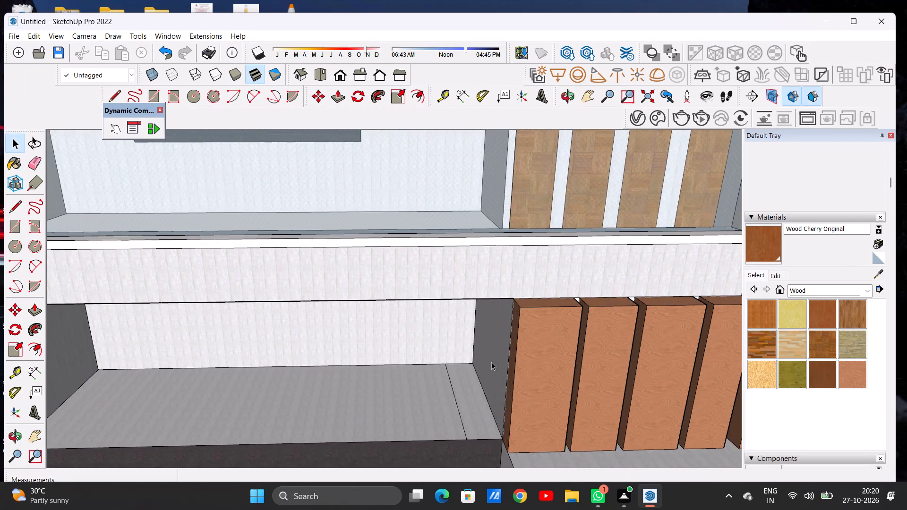
pyautogui.moveTo(493, 373); pyautogui.dragTo(476, 266, button='middle')
pyautogui.scroll(-10, 498, 316)
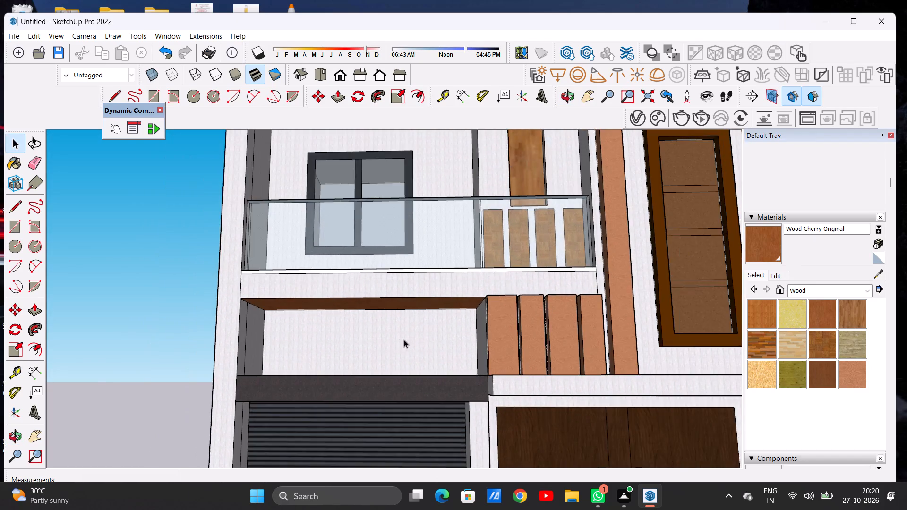
pyautogui.scroll(-5, 404, 340)
pyautogui.scroll(1, 392, 346)
pyautogui.scroll(-7, 389, 350)
pyautogui.moveTo(392, 350); pyautogui.dragTo(396, 394, button='middle')
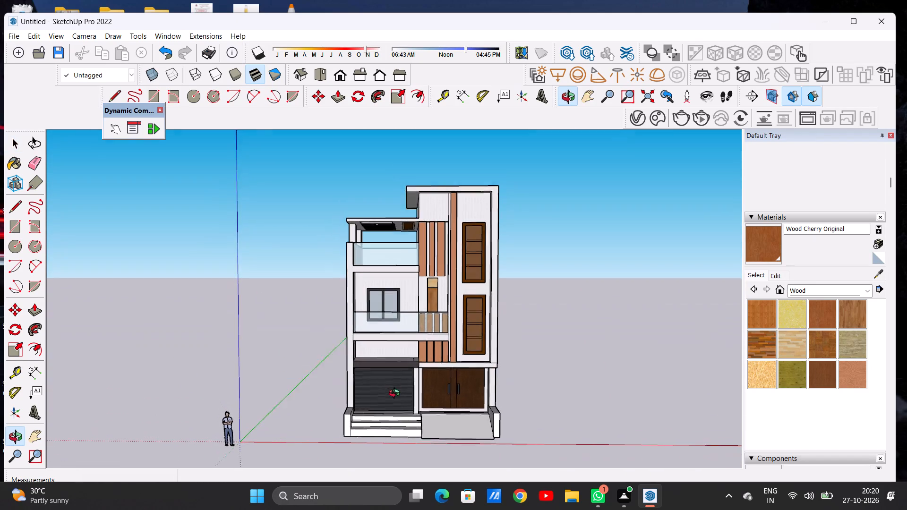
# Paint the three landing strips in front of the garage shutter with Terrazzo Tile Light from the Synthetic Surfaces materials.
pyautogui.moveTo(396, 394); pyautogui.dragTo(394, 393, button='middle')
pyautogui.scroll(8, 406, 428)
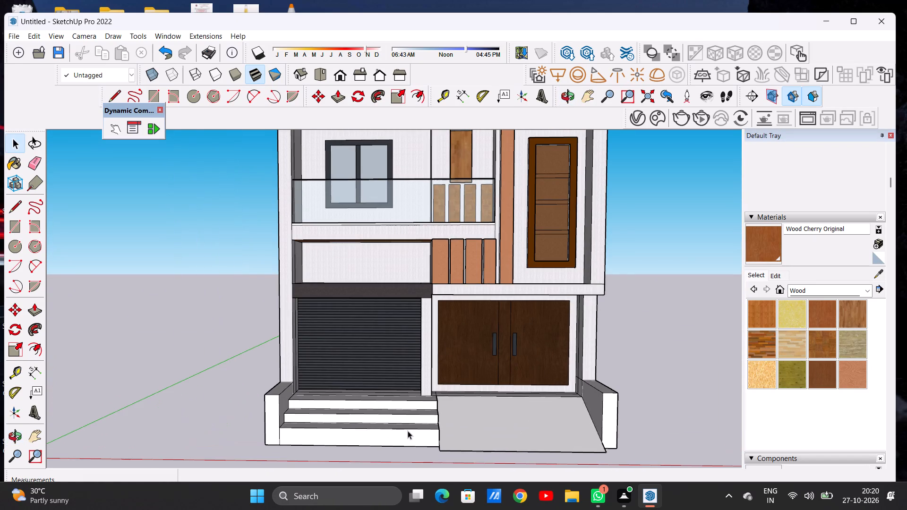
pyautogui.click(797, 287)
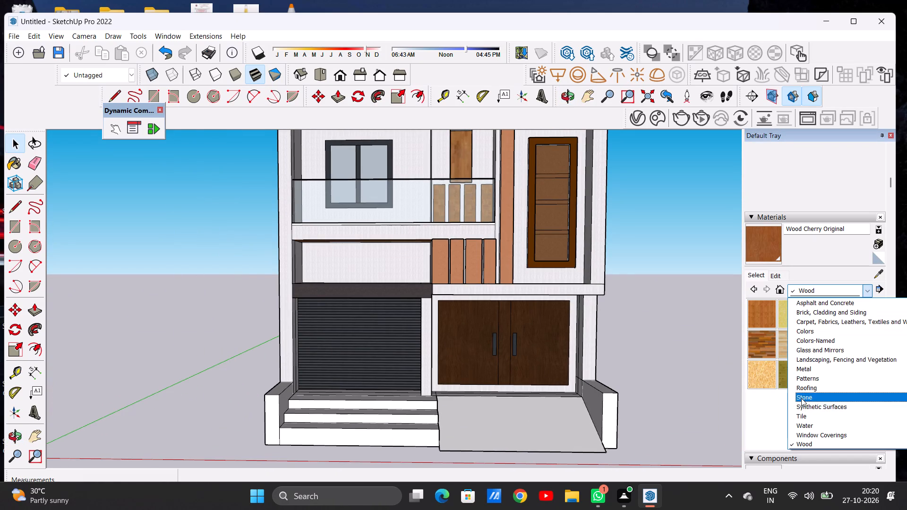
pyautogui.click(794, 405)
pyautogui.click(792, 368)
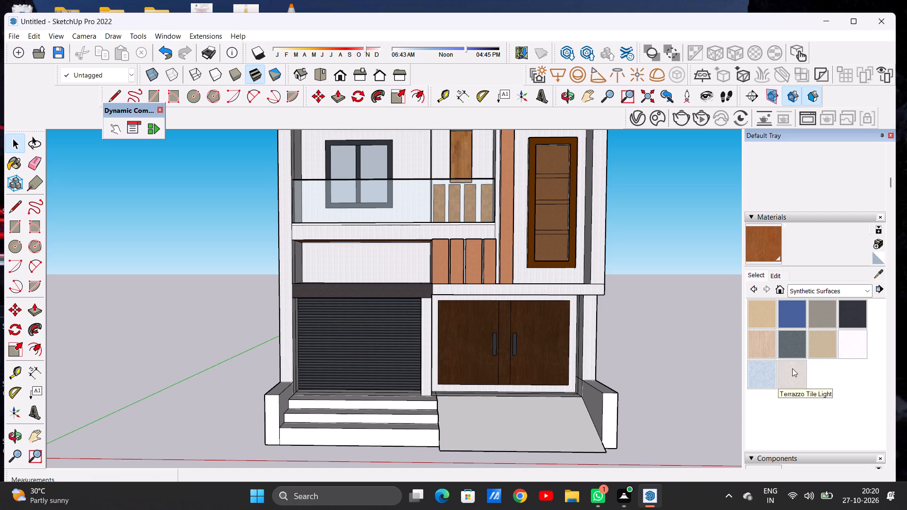
pyautogui.scroll(2, 348, 411)
pyautogui.moveTo(375, 385); pyautogui.dragTo(336, 469, button='middle')
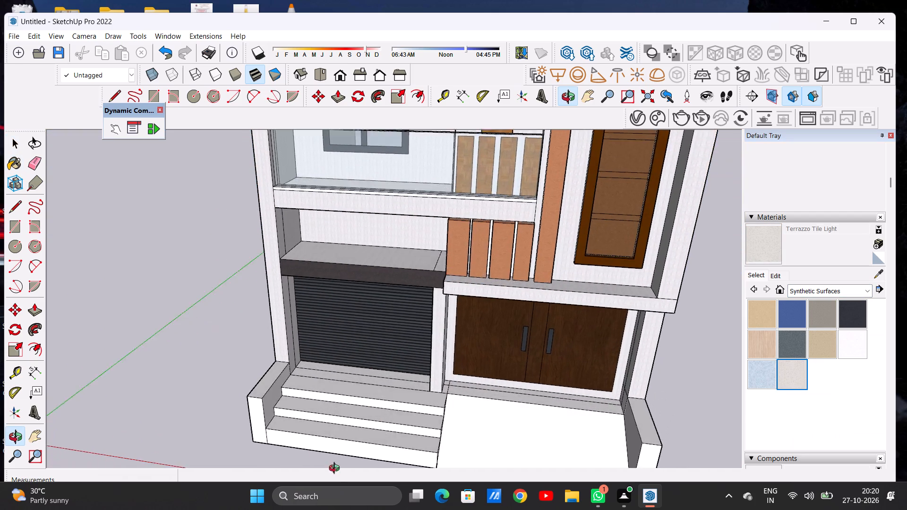
pyautogui.moveTo(336, 469); pyautogui.dragTo(332, 489, button='middle')
pyautogui.scroll(13, 384, 364)
pyautogui.click(407, 372)
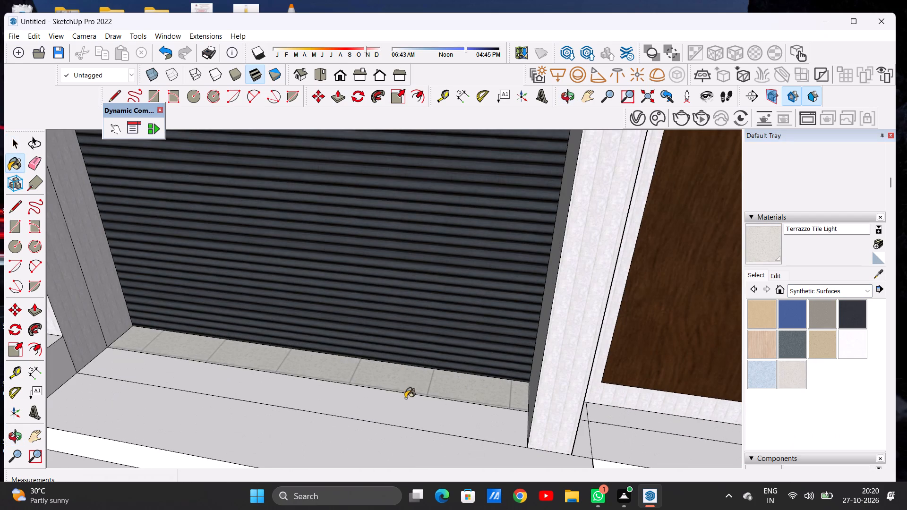
pyautogui.click(404, 405)
pyautogui.scroll(-6, 424, 352)
pyautogui.click(414, 410)
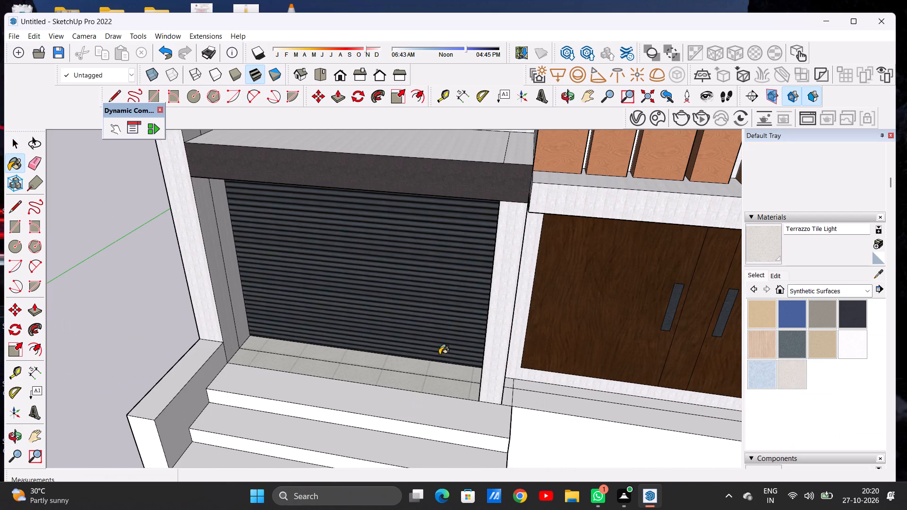
# Paint the top two risers and the middle tread of the entrance steps with Terrazzo Tile Light.
pyautogui.scroll(-6, 440, 354)
pyautogui.scroll(4, 435, 399)
pyautogui.moveTo(444, 408); pyautogui.dragTo(428, 366, button='middle')
pyautogui.scroll(8, 428, 366)
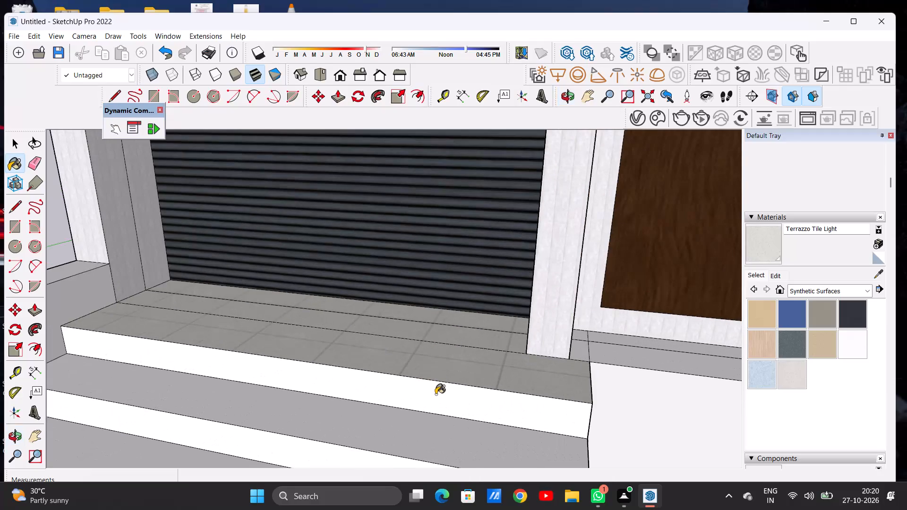
pyautogui.click(436, 394)
pyautogui.click(424, 416)
pyautogui.scroll(-8, 403, 328)
pyautogui.scroll(6, 455, 395)
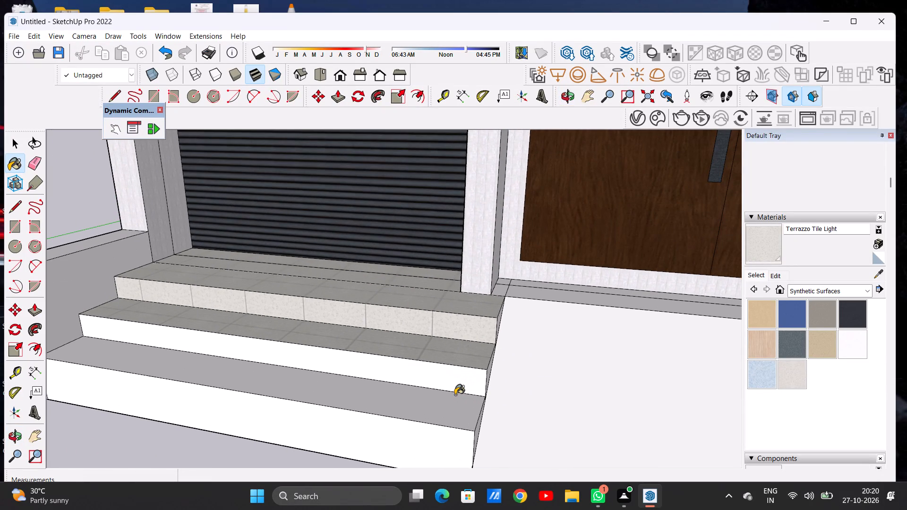
pyautogui.click(464, 379)
# Apply Terrazzo Tile Light to the steps' side faces next to the ramp and the small floor pieces beside the pillar base.
pyautogui.moveTo(458, 377); pyautogui.dragTo(381, 394, button='middle')
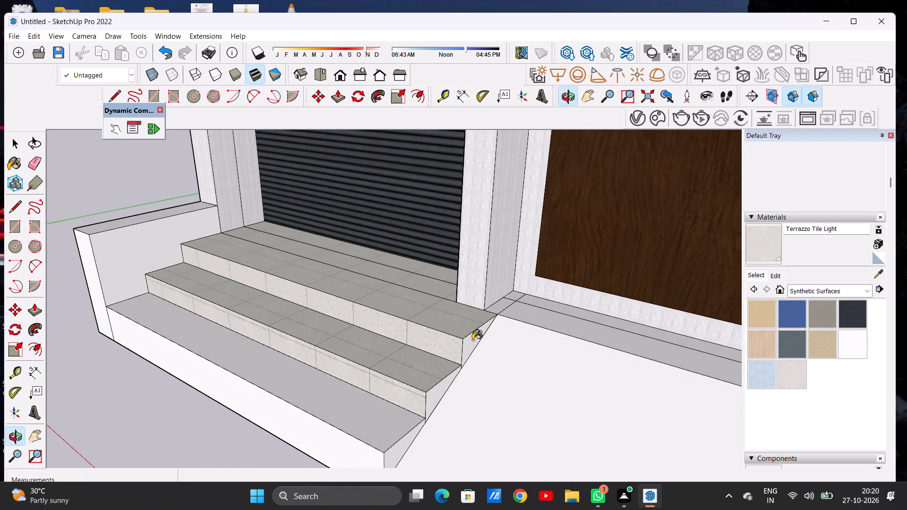
pyautogui.click(477, 339)
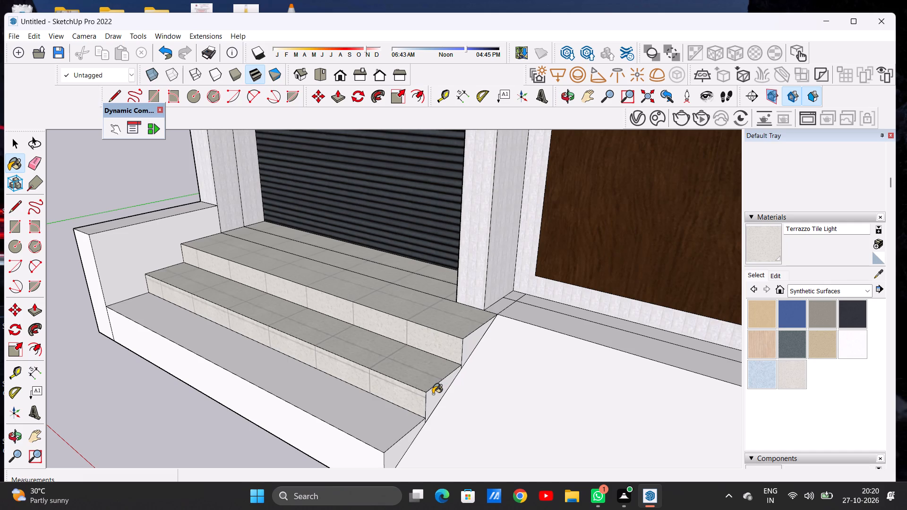
pyautogui.click(433, 394)
pyautogui.click(395, 449)
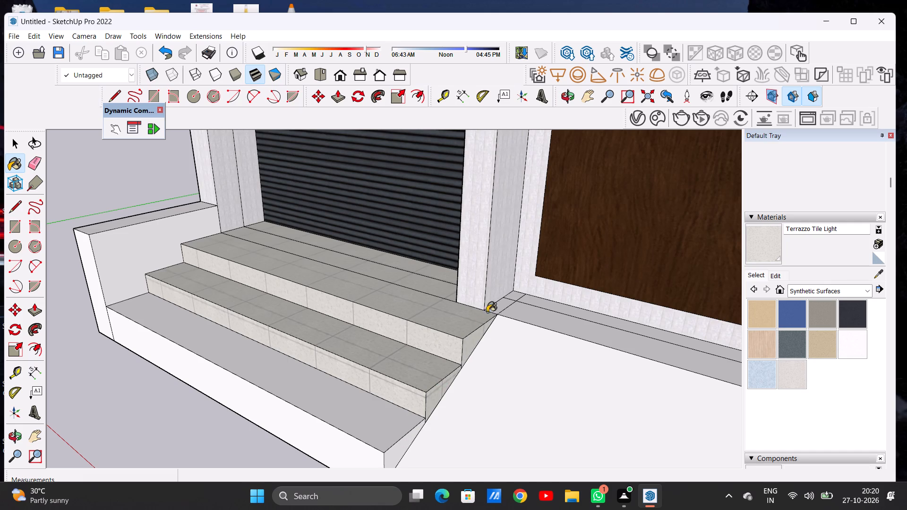
pyautogui.click(496, 306)
pyautogui.scroll(5, 508, 297)
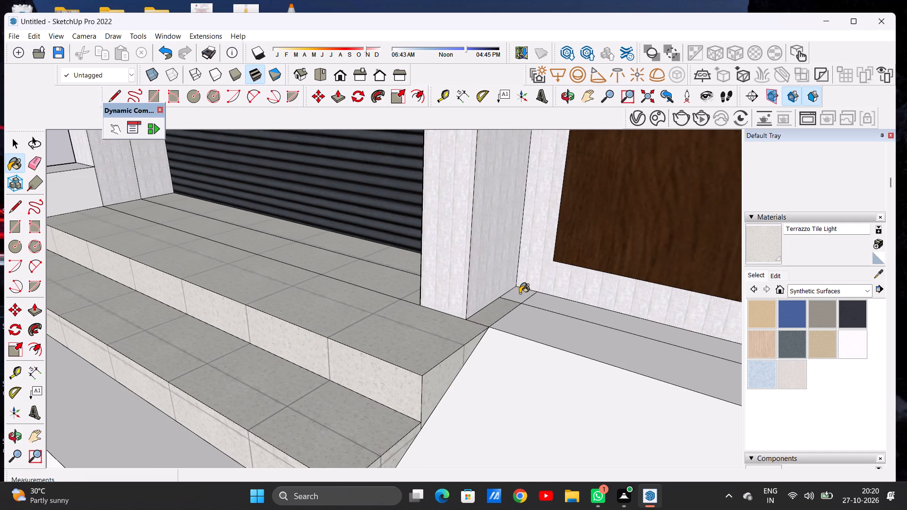
pyautogui.click(520, 293)
# Paint the lowest tread and the bottom front riser of the entrance steps with Terrazzo Tile Light.
pyautogui.scroll(-13, 520, 307)
pyautogui.moveTo(351, 314); pyautogui.dragTo(389, 384, button='middle')
pyautogui.scroll(6, 371, 338)
pyautogui.click(379, 326)
pyautogui.click(380, 350)
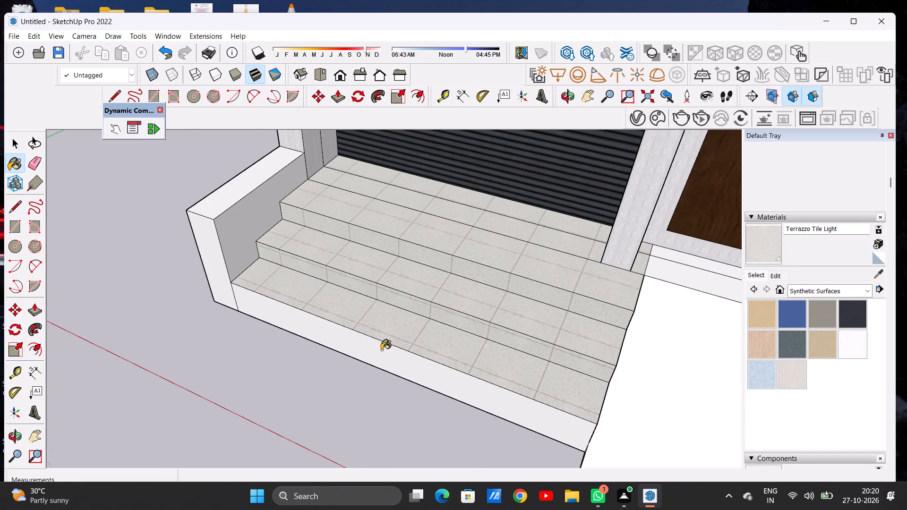
# Paint the inner face and front end of the low side wall beside the steps with Terrazzo Tile Light.
pyautogui.scroll(-4, 405, 379)
pyautogui.moveTo(388, 399); pyautogui.dragTo(473, 294, button='middle')
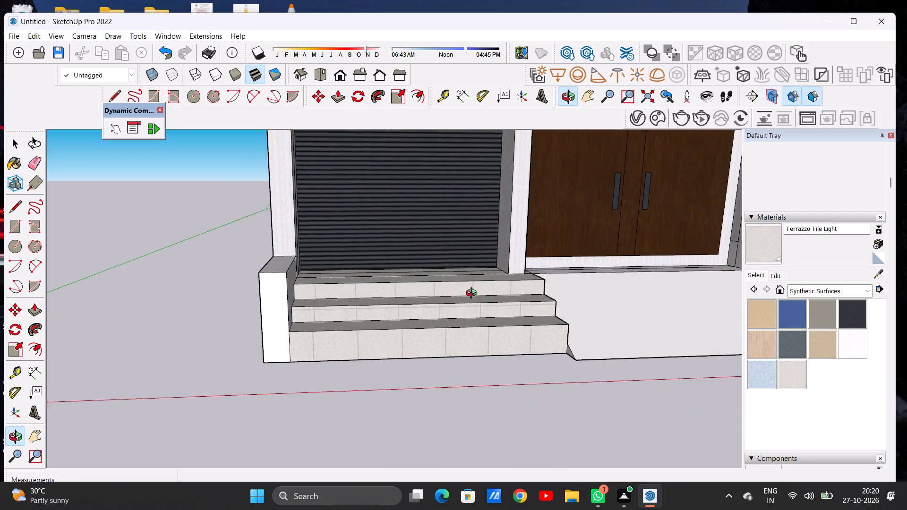
pyautogui.moveTo(473, 294); pyautogui.dragTo(334, 311, button='middle')
pyautogui.scroll(5, 300, 267)
pyautogui.click(297, 267)
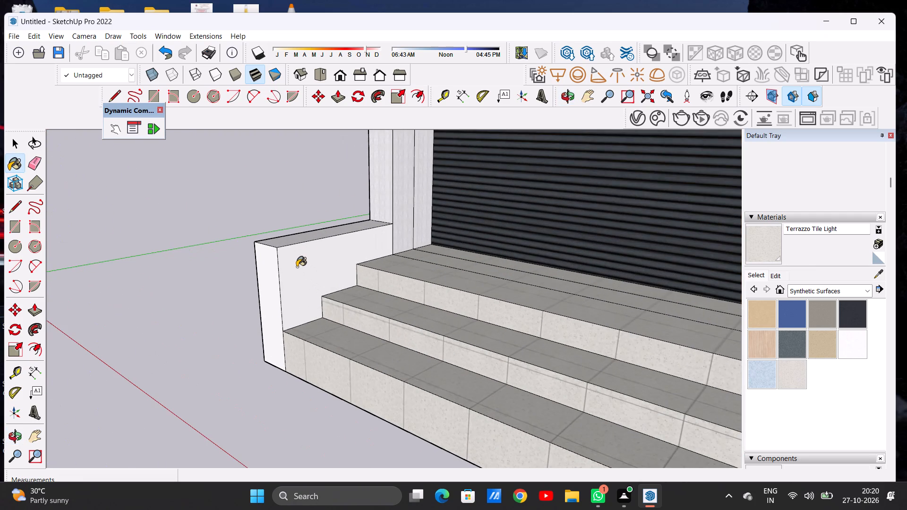
pyautogui.scroll(1, 311, 322)
pyautogui.scroll(-4, 314, 326)
pyautogui.moveTo(288, 348); pyautogui.dragTo(398, 334, button='middle')
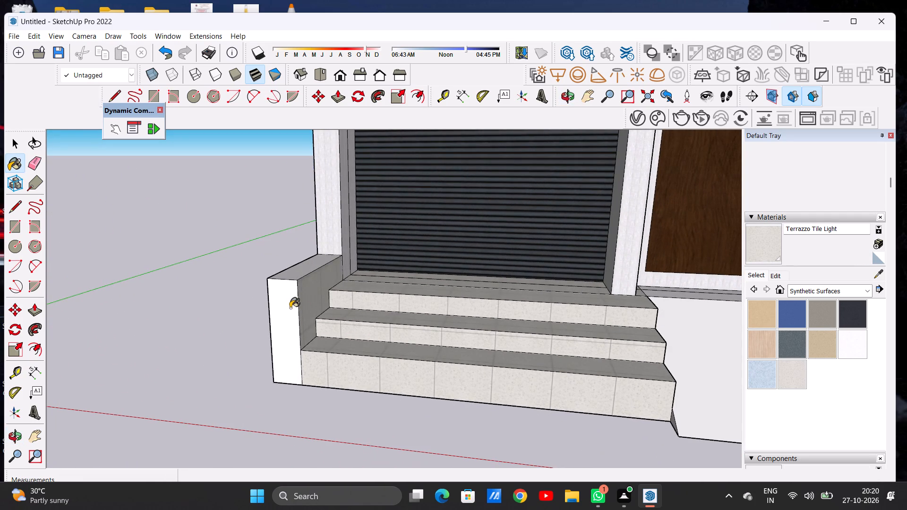
pyautogui.click(290, 308)
# Draw a vertical line about 2' 11" long from the house wall's lower corner to the base edge, separating the low side wall's outer face.
pyautogui.moveTo(287, 320); pyautogui.dragTo(504, 310, button='middle')
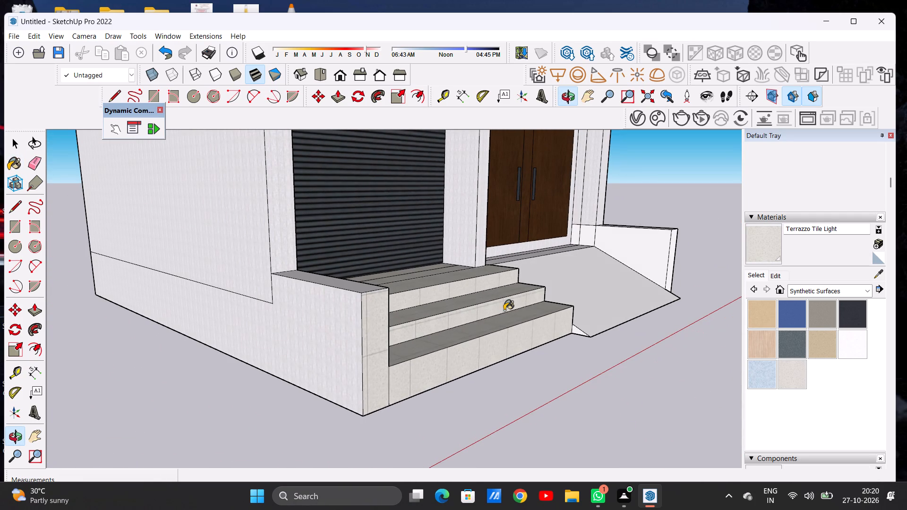
pyautogui.press('space')
pyautogui.write('L')
pyautogui.scroll(2, 247, 325)
pyautogui.scroll(-1, 247, 320)
pyautogui.scroll(4, 248, 318)
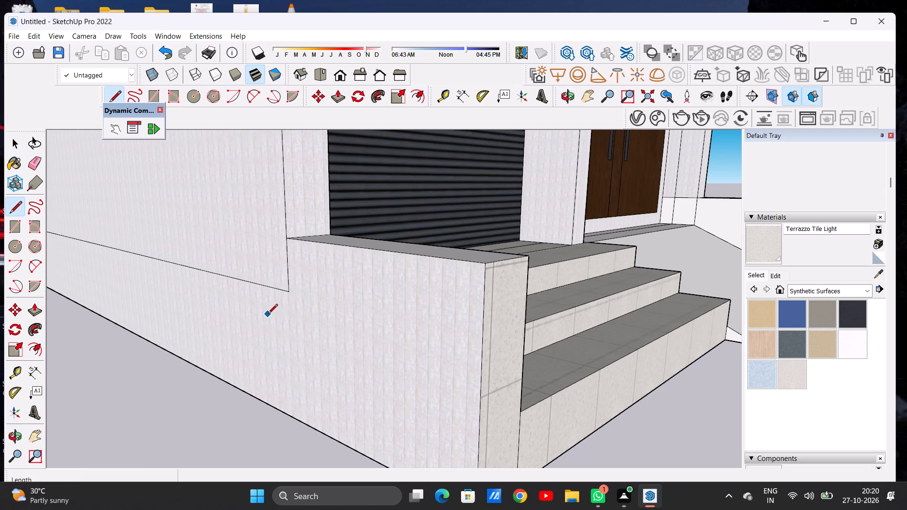
pyautogui.click(291, 294)
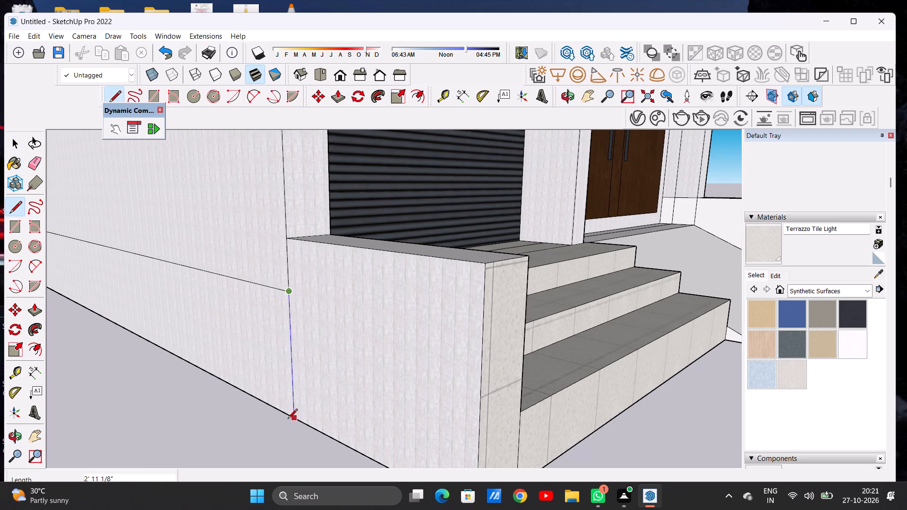
pyautogui.click(292, 416)
pyautogui.press('space')
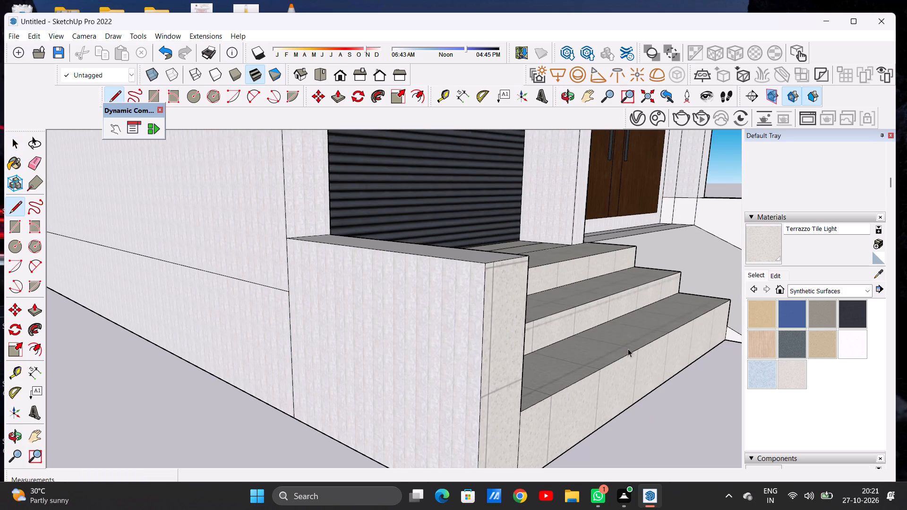
# Paint the outer face and top of the low side wall beside the steps with Terrazzo Tile Light.
pyautogui.click(751, 244)
pyautogui.click(461, 332)
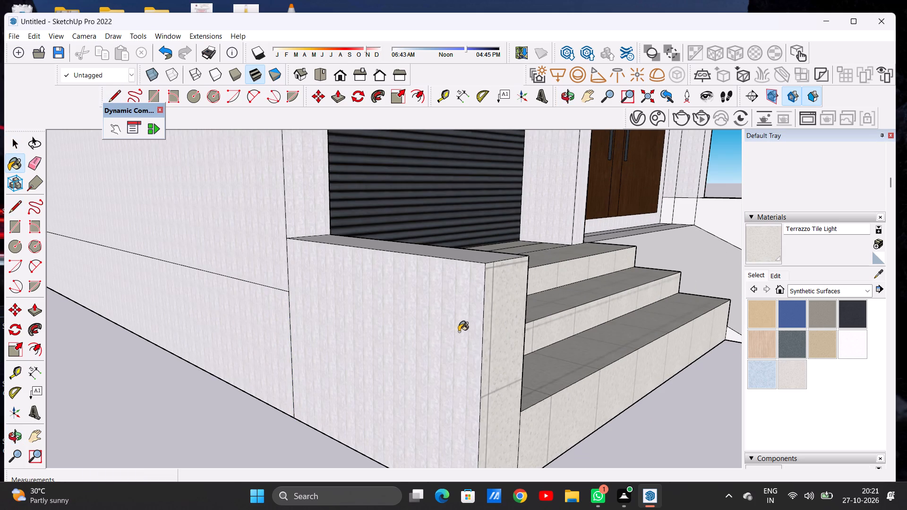
pyautogui.moveTo(458, 319); pyautogui.dragTo(316, 357, button='middle')
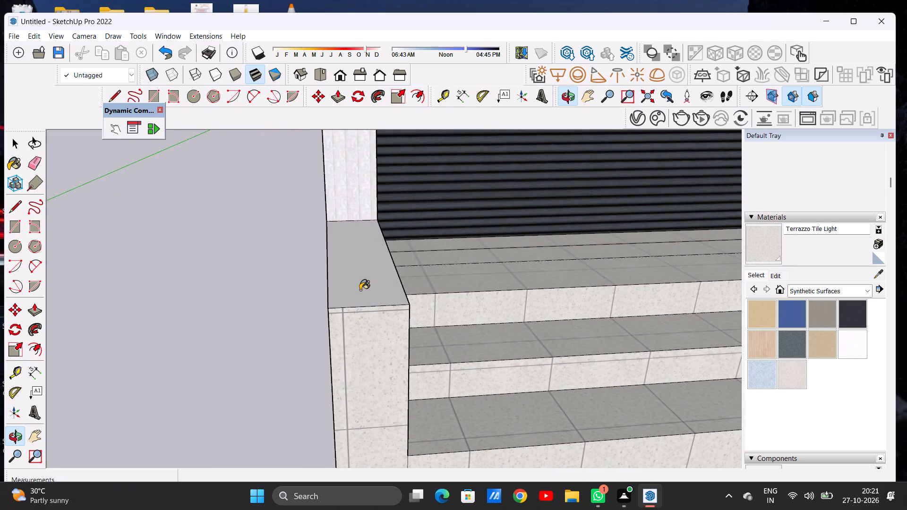
pyautogui.click(360, 290)
pyautogui.scroll(-7, 288, 325)
pyautogui.moveTo(325, 345); pyautogui.dragTo(173, 273, button='middle')
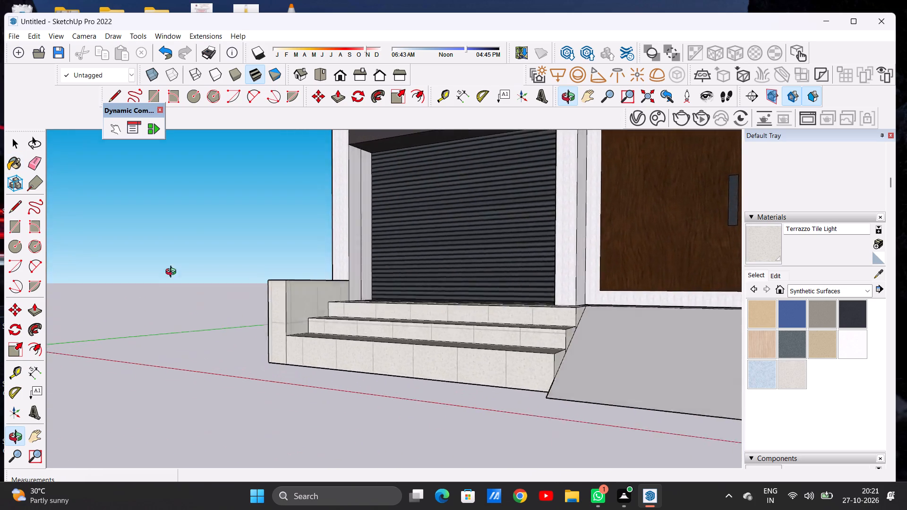
pyautogui.moveTo(173, 273); pyautogui.dragTo(273, 354, button='middle')
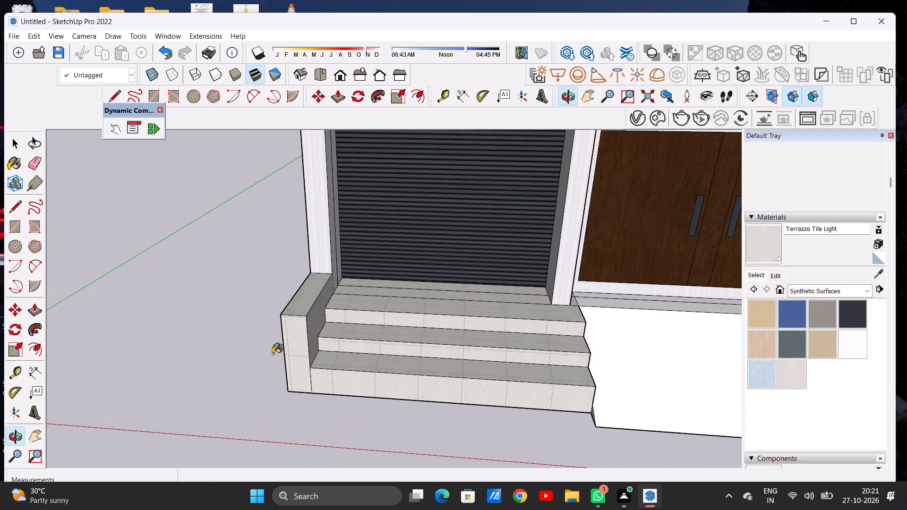
pyautogui.scroll(-6, 279, 352)
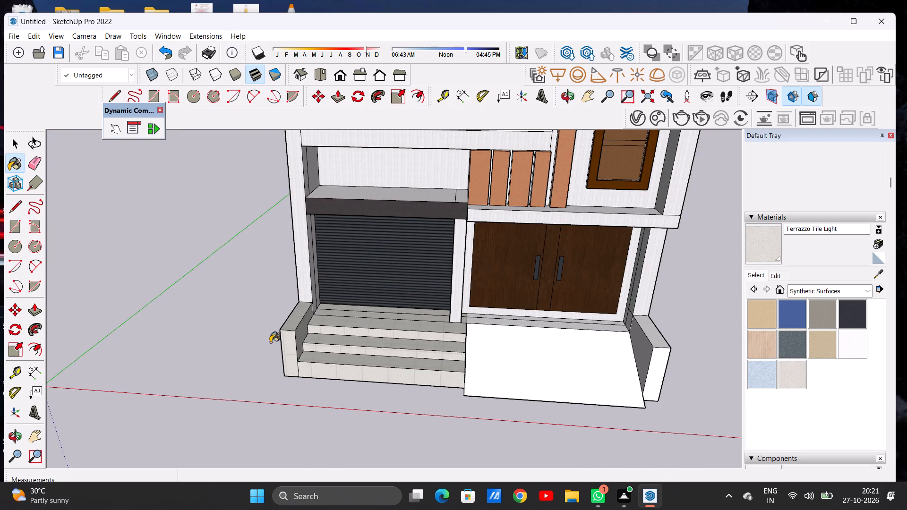
pyautogui.press('space')
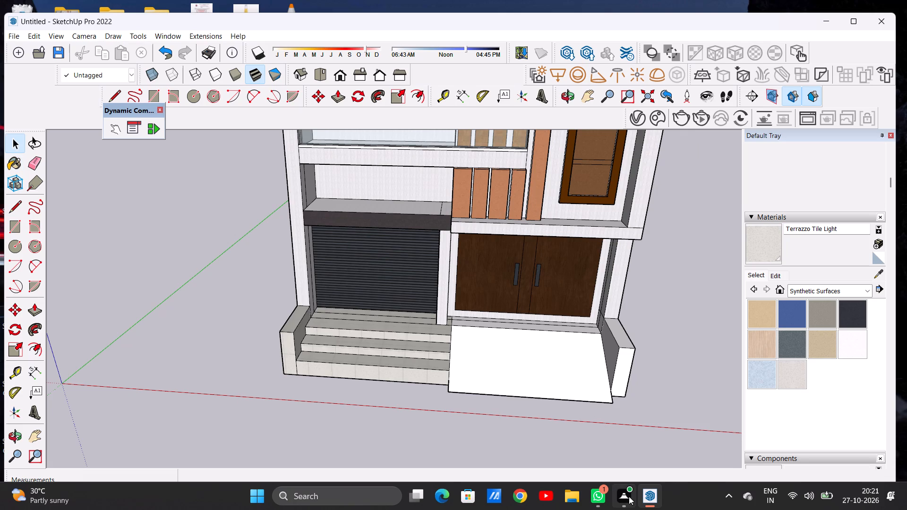
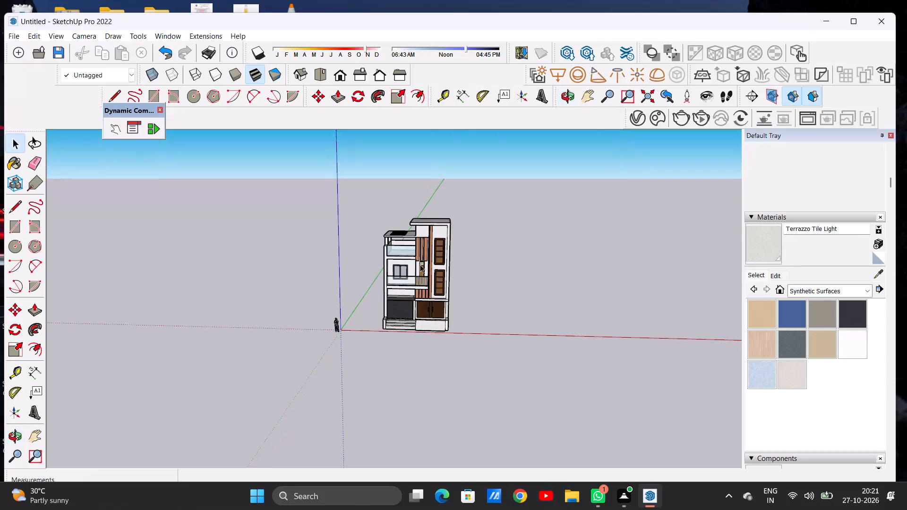
# Examine the front facade and entrance from above and below for surfaces that still lack a material.
pyautogui.scroll(9, 419, 280)
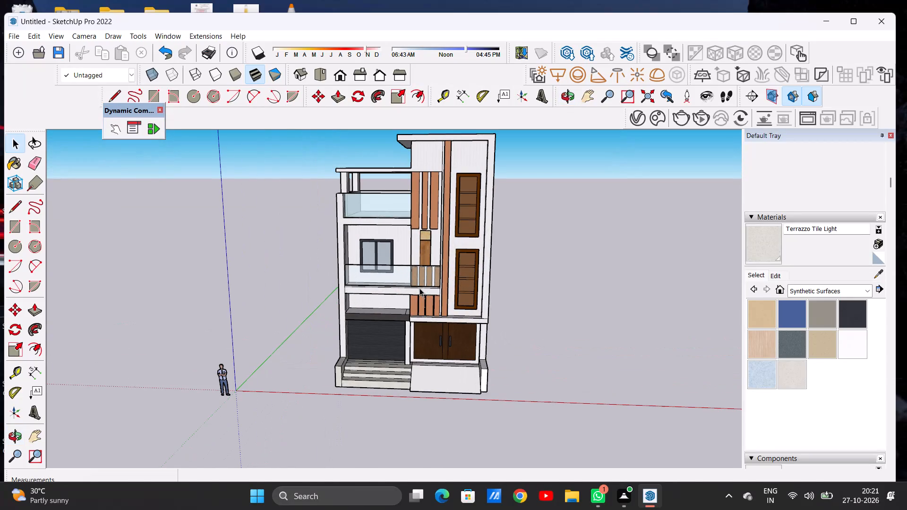
pyautogui.moveTo(434, 330); pyautogui.dragTo(437, 300, button='middle')
pyautogui.scroll(8, 438, 362)
pyautogui.moveTo(431, 363); pyautogui.dragTo(438, 448, button='middle')
pyautogui.scroll(-7, 358, 332)
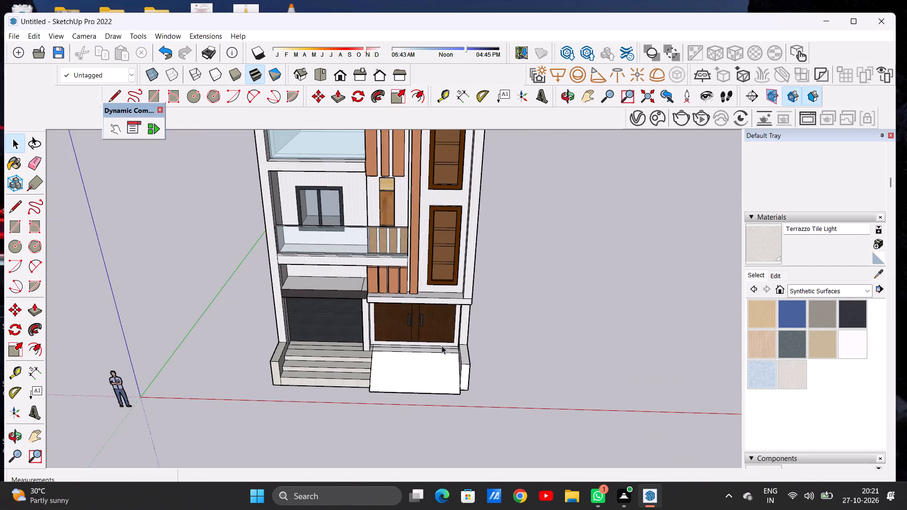
pyautogui.moveTo(448, 346); pyautogui.dragTo(449, 288, button='middle')
pyautogui.scroll(-5, 427, 333)
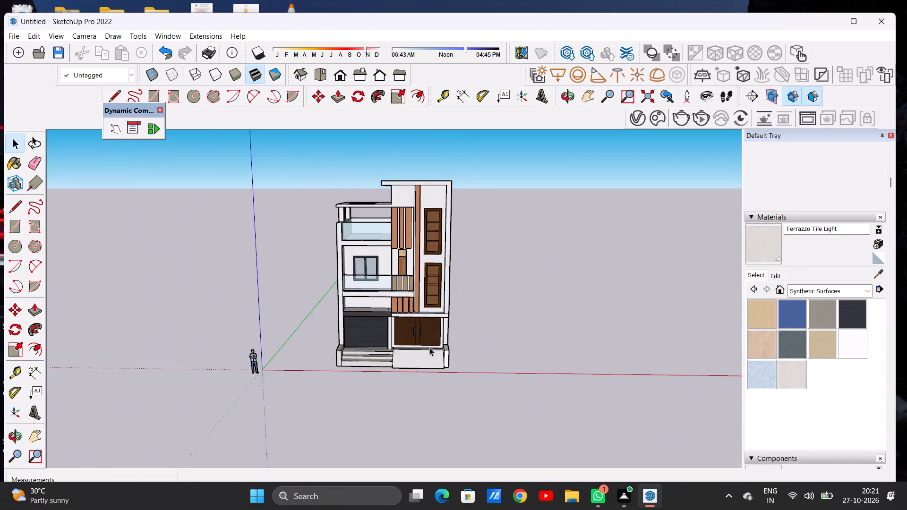
pyautogui.scroll(-9, 429, 348)
pyautogui.scroll(15, 427, 278)
pyautogui.scroll(1, 429, 335)
pyautogui.moveTo(427, 301); pyautogui.dragTo(427, 280, button='middle')
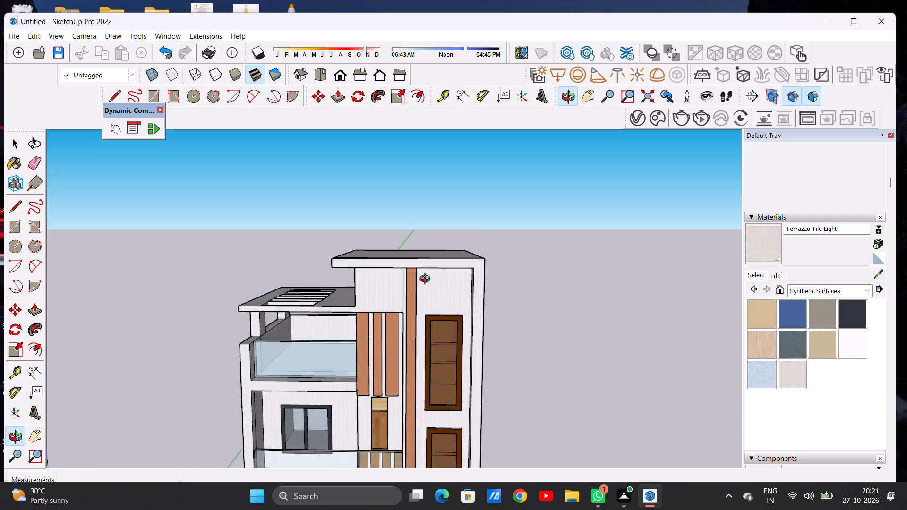
pyautogui.moveTo(427, 280); pyautogui.dragTo(420, 260, button='middle')
pyautogui.scroll(-13, 430, 252)
pyautogui.scroll(5, 429, 356)
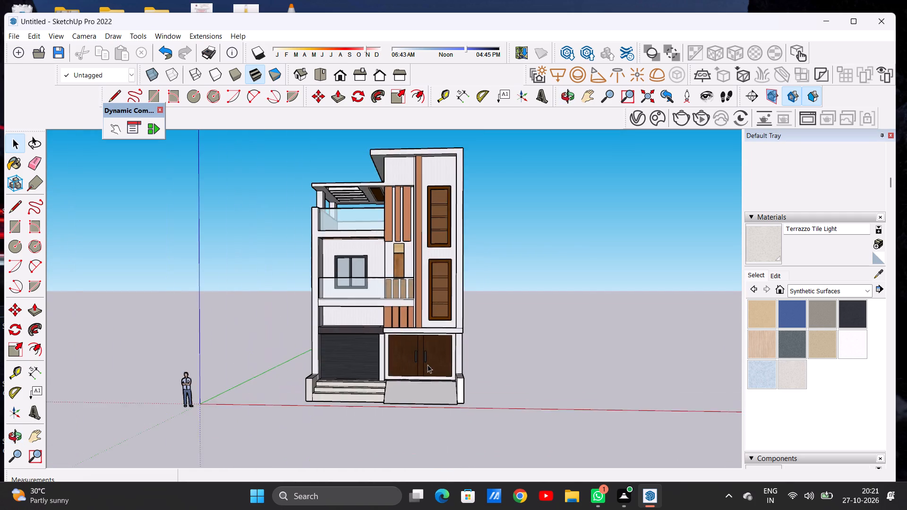
# Paint the two threshold strips before the wooden double door and the sloping ramp with Terrazzo Tile Light.
pyautogui.scroll(8, 428, 365)
pyautogui.moveTo(419, 368); pyautogui.dragTo(408, 410, button='middle')
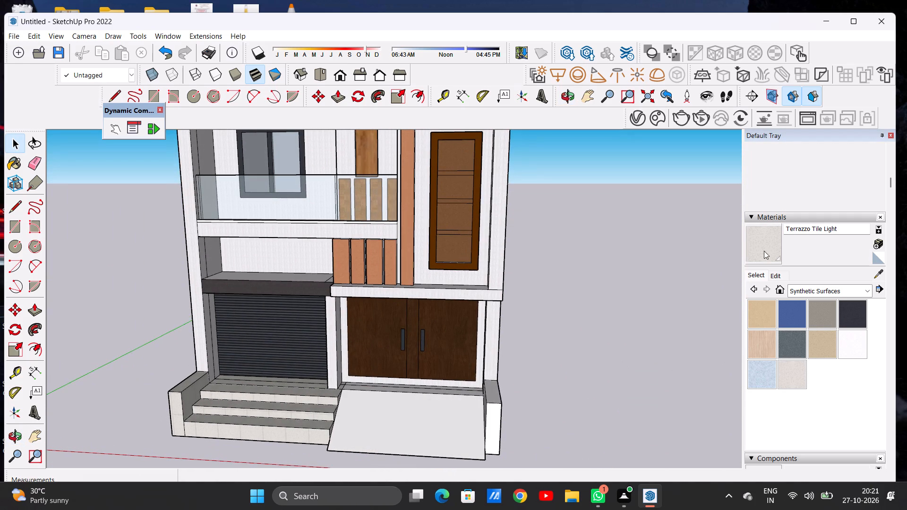
pyautogui.click(759, 235)
pyautogui.scroll(-5, 713, 236)
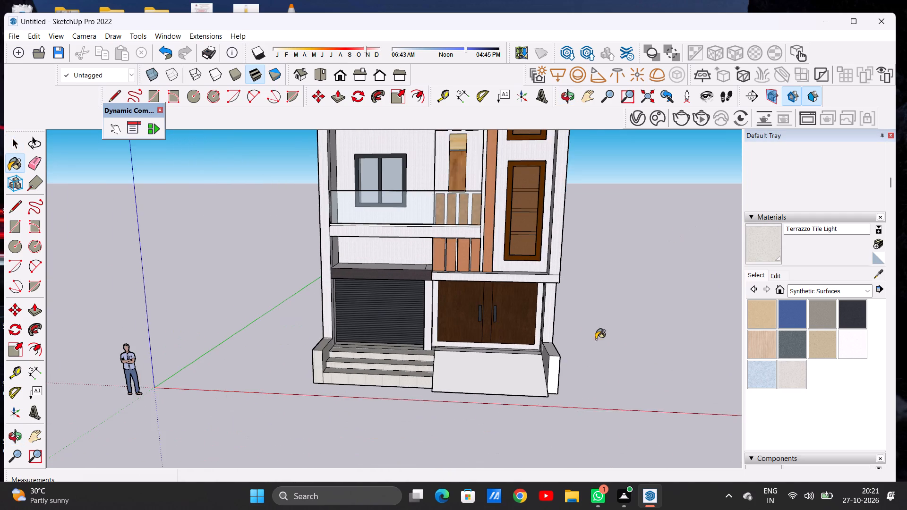
pyautogui.scroll(7, 547, 362)
pyautogui.moveTo(435, 347); pyautogui.dragTo(410, 415, button='middle')
pyautogui.scroll(2, 466, 364)
pyautogui.scroll(-1, 466, 363)
pyautogui.scroll(3, 466, 363)
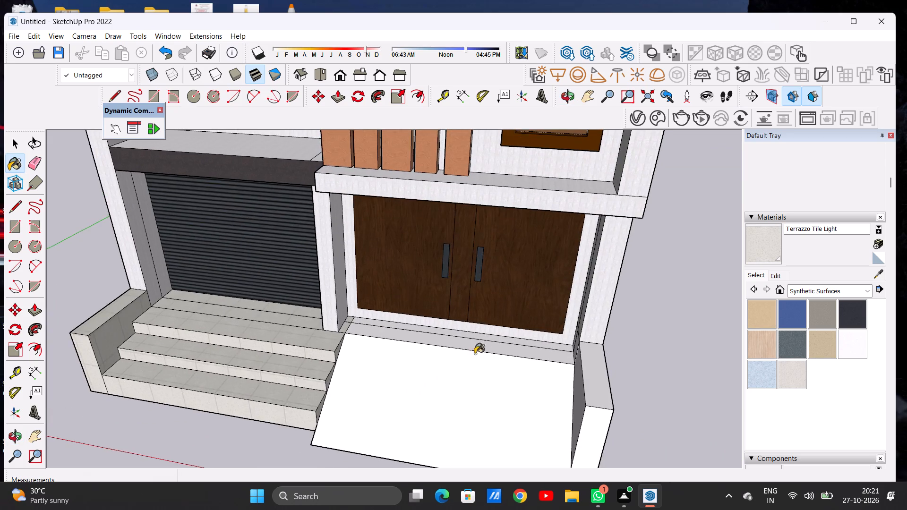
pyautogui.scroll(10, 475, 354)
pyautogui.click(505, 319)
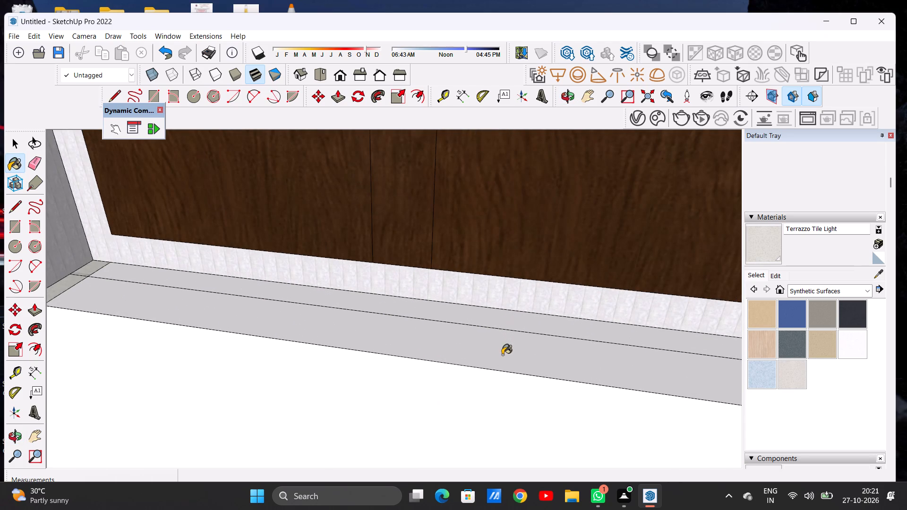
pyautogui.click(502, 355)
pyautogui.scroll(-13, 500, 324)
pyautogui.click(479, 374)
pyautogui.scroll(-2, 483, 354)
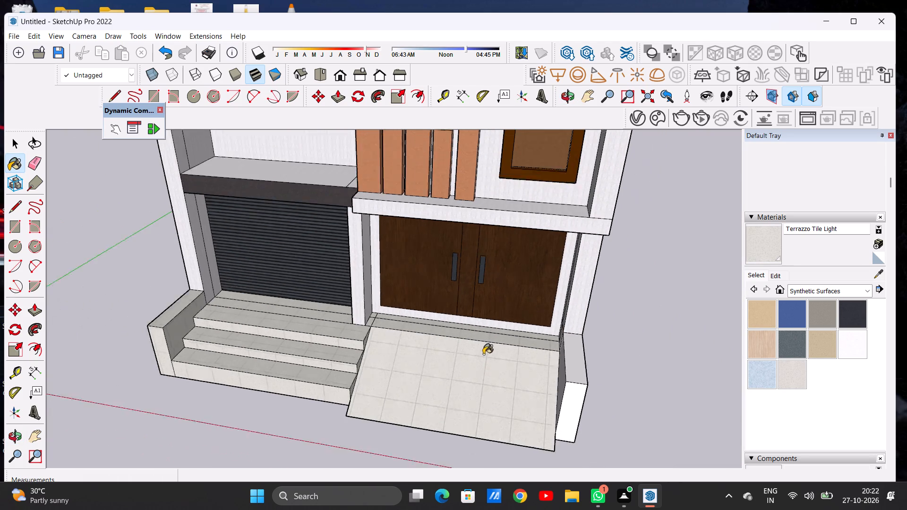
# Paint the two wall-base faces beside the double door and the adjoining low side wall's inner face with Terrazzo Tile Light.
pyautogui.scroll(-3, 483, 354)
pyautogui.moveTo(412, 383); pyautogui.dragTo(536, 366, button='middle')
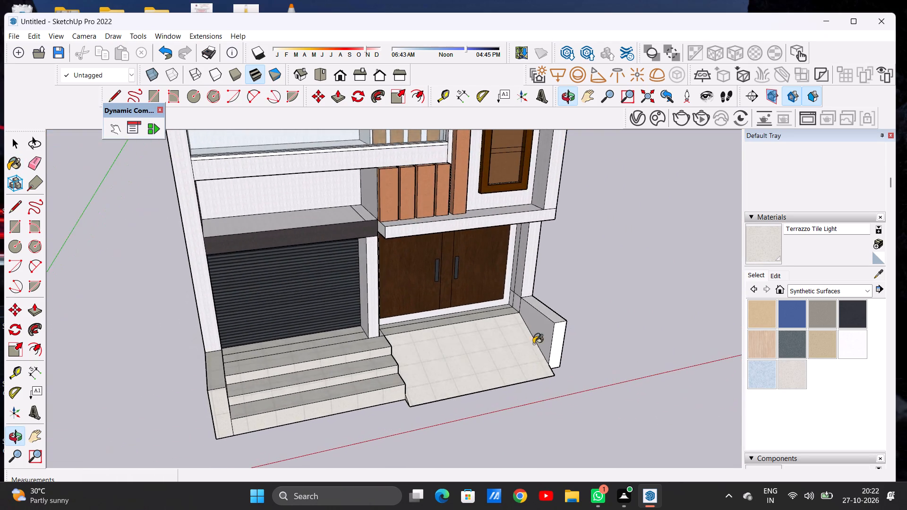
pyautogui.scroll(15, 523, 290)
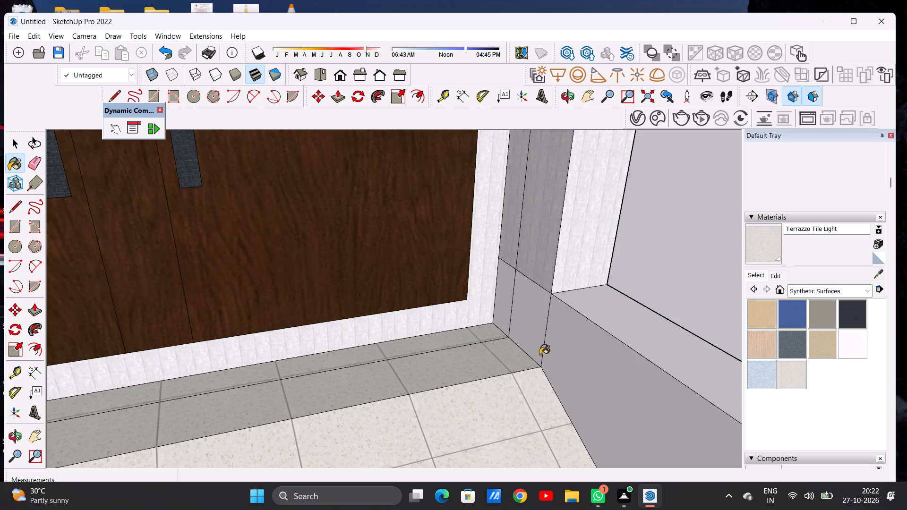
pyautogui.moveTo(509, 359); pyautogui.dragTo(628, 314, button='middle')
pyautogui.scroll(6, 537, 296)
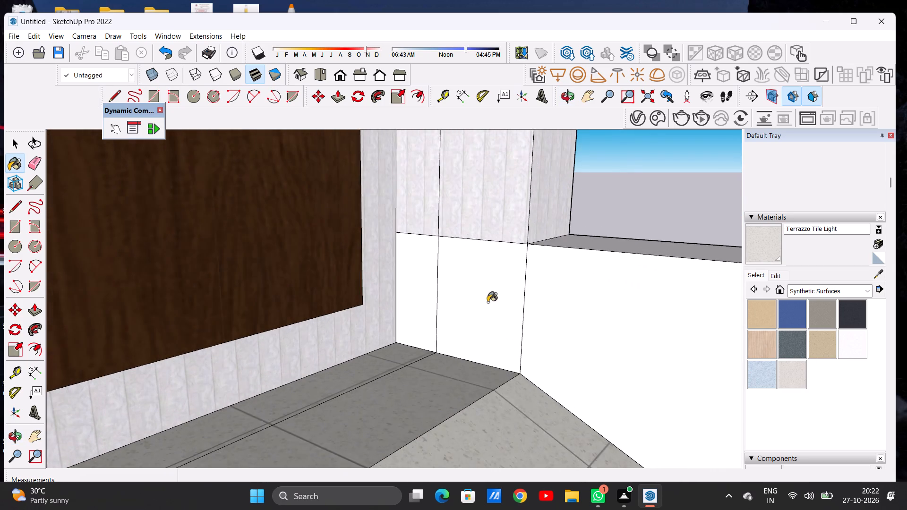
pyautogui.scroll(4, 488, 302)
pyautogui.click(489, 302)
pyautogui.click(402, 290)
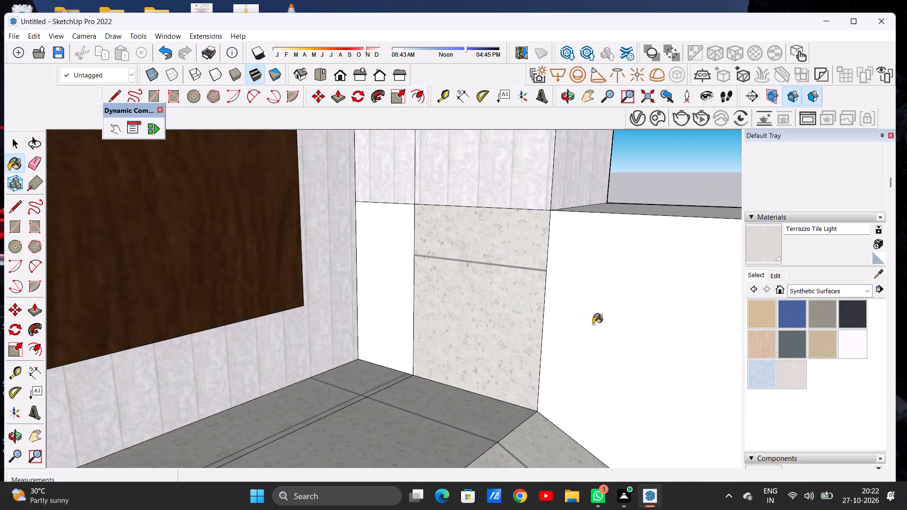
pyautogui.click(593, 324)
pyautogui.scroll(-2, 516, 324)
pyautogui.scroll(1, 516, 324)
pyautogui.scroll(-16, 516, 324)
pyautogui.scroll(-5, 514, 326)
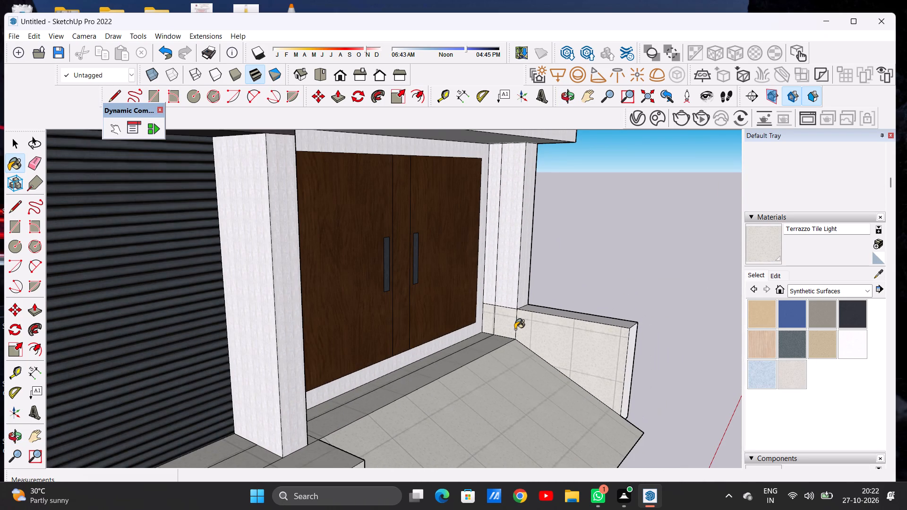
# Paint the front end, top and outer face of the low side wall beside the ramp with Terrazzo Tile Light.
pyautogui.scroll(-6, 515, 321)
pyautogui.moveTo(538, 331); pyautogui.dragTo(457, 342, button='middle')
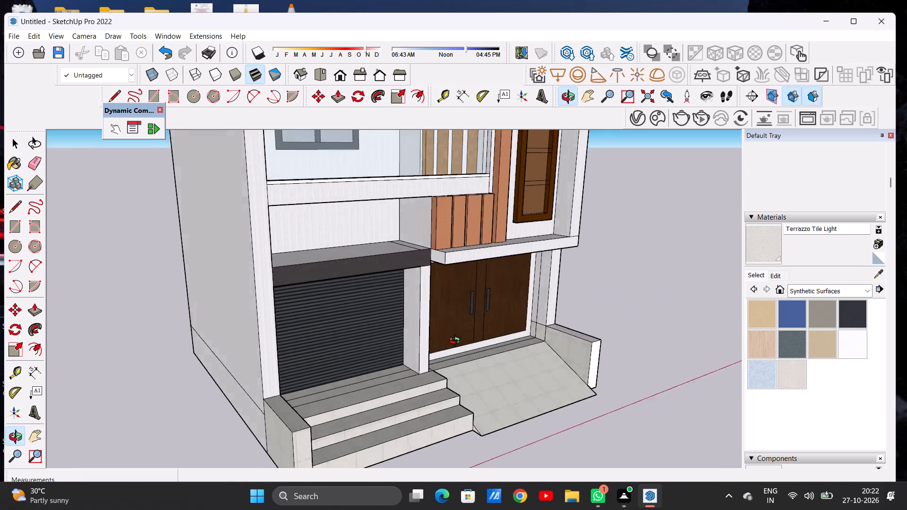
pyautogui.moveTo(457, 342); pyautogui.dragTo(389, 382, button='middle')
pyautogui.scroll(3, 556, 402)
pyautogui.scroll(-1, 556, 402)
pyautogui.scroll(2, 556, 402)
pyautogui.click(625, 382)
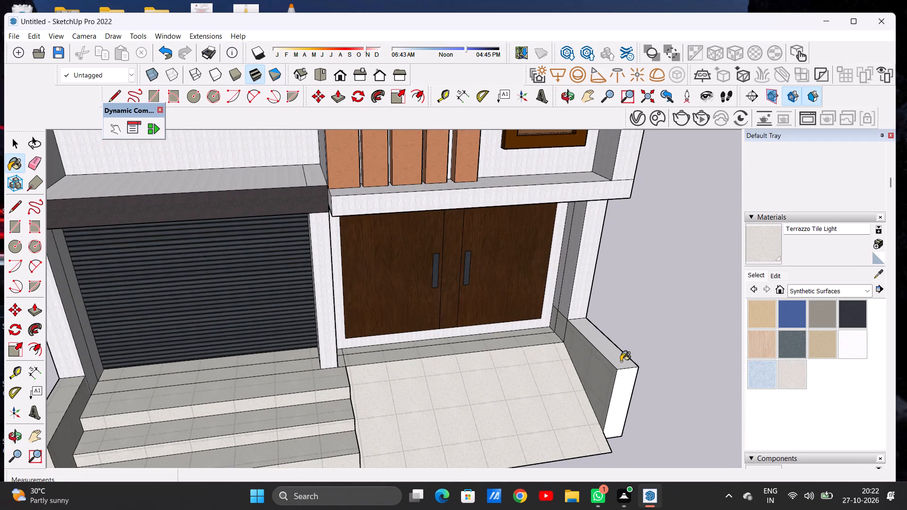
pyautogui.click(621, 361)
pyautogui.scroll(-4, 583, 363)
pyautogui.moveTo(614, 368); pyautogui.dragTo(430, 326, button='middle')
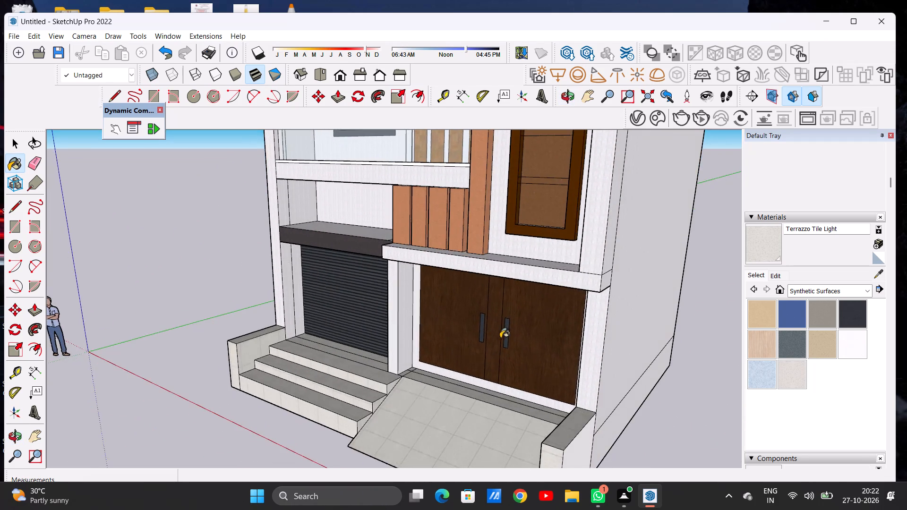
pyautogui.scroll(-5, 562, 319)
pyautogui.scroll(7, 602, 388)
pyautogui.scroll(-1, 537, 406)
pyautogui.scroll(2, 537, 406)
pyautogui.click(537, 406)
pyautogui.scroll(-2, 552, 400)
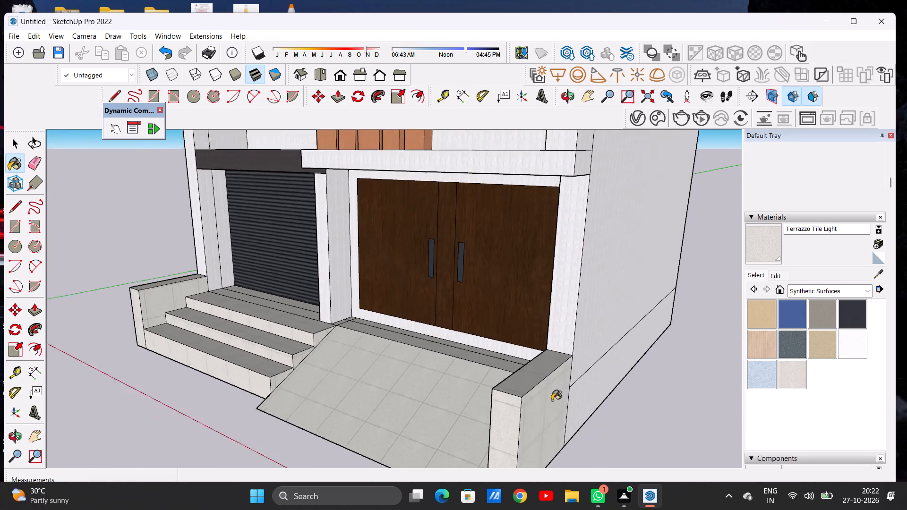
# Inspect the tiled ramp, steps and low side walls from several angles, including the base's underside.
pyautogui.scroll(-4, 552, 400)
pyautogui.scroll(-5, 565, 356)
pyautogui.moveTo(480, 383); pyautogui.dragTo(692, 353, button='middle')
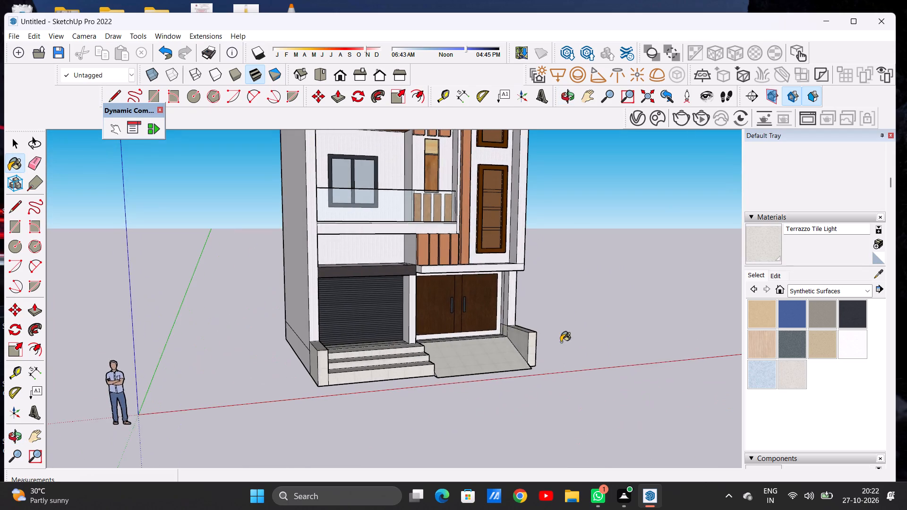
pyautogui.scroll(5, 525, 327)
pyautogui.scroll(6, 479, 335)
pyautogui.moveTo(479, 340); pyautogui.dragTo(452, 434, button='middle')
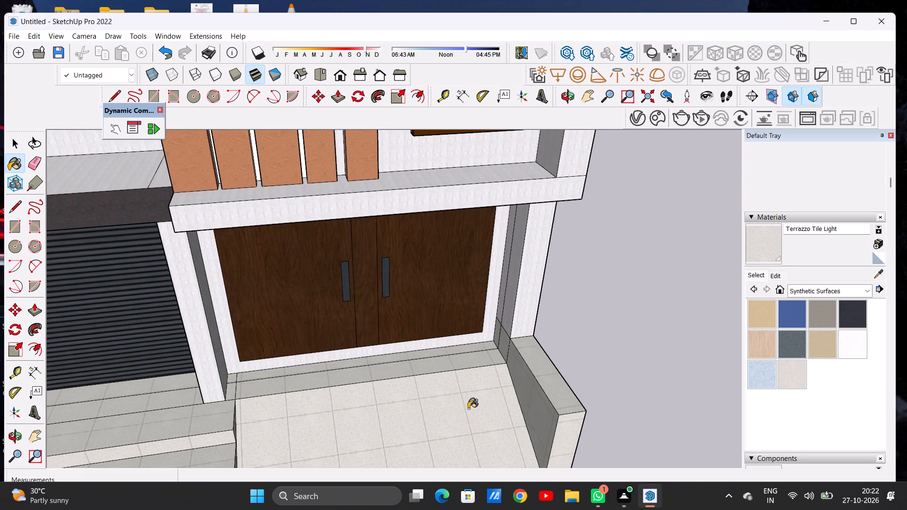
pyautogui.scroll(-17, 499, 388)
pyautogui.scroll(5, 491, 416)
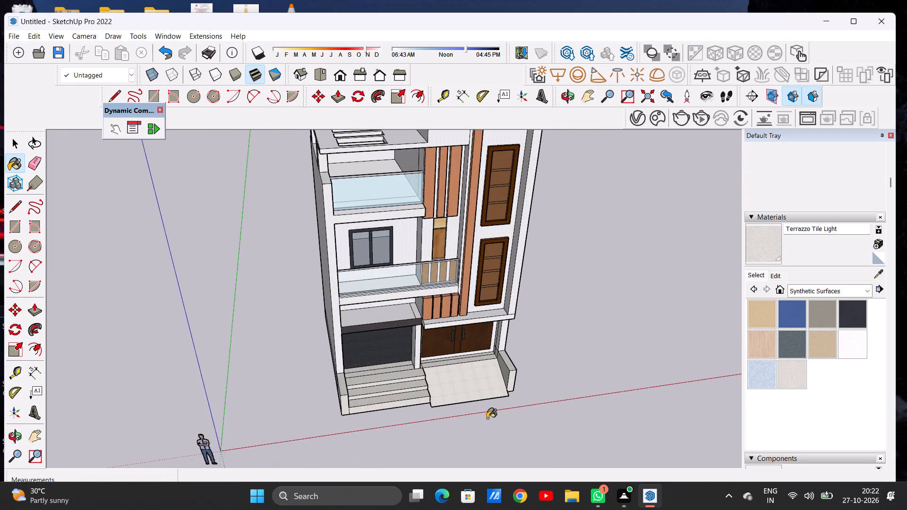
pyautogui.scroll(4, 486, 418)
pyautogui.moveTo(491, 431); pyautogui.dragTo(468, 273, button='middle')
pyautogui.moveTo(463, 398); pyautogui.dragTo(462, 280, button='middle')
pyautogui.scroll(2, 462, 320)
pyautogui.scroll(-1, 463, 325)
pyautogui.scroll(5, 463, 327)
pyautogui.scroll(-3, 463, 329)
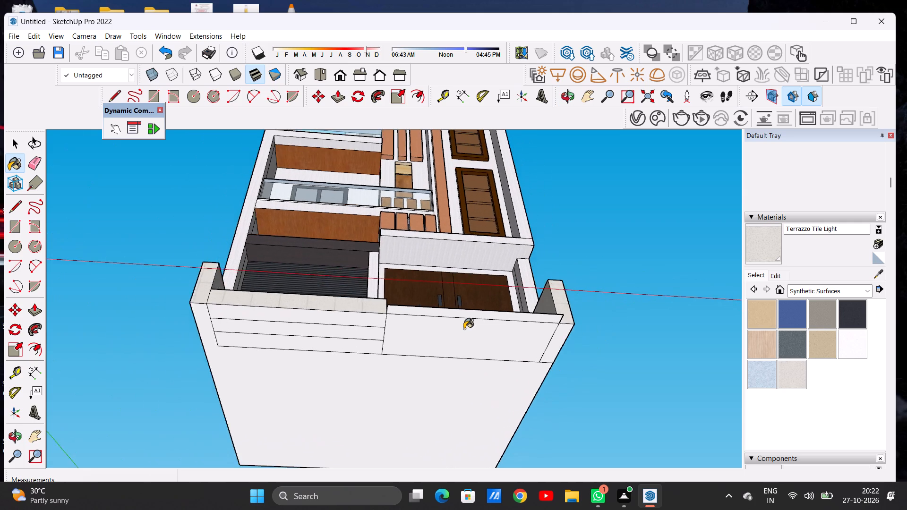
pyautogui.scroll(-2, 464, 329)
pyautogui.moveTo(452, 314); pyautogui.dragTo(407, 425, button='middle')
pyautogui.moveTo(420, 380); pyautogui.dragTo(435, 433, button='middle')
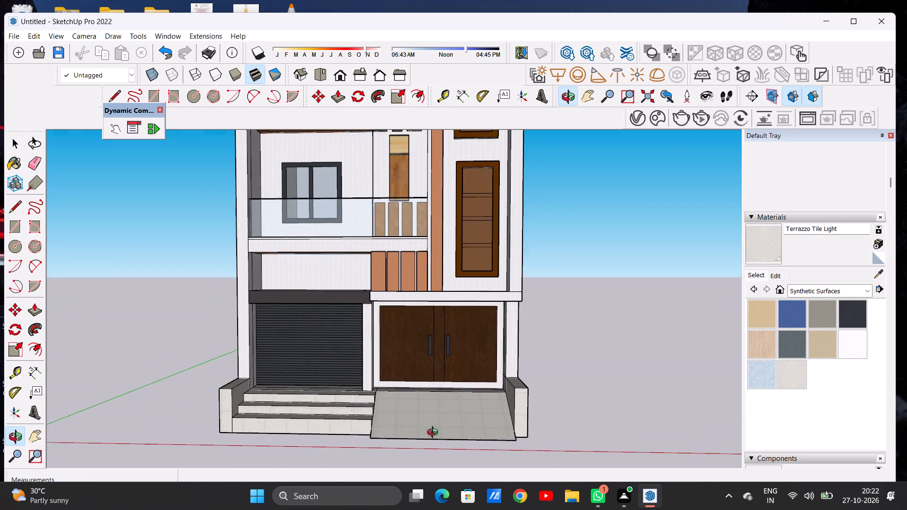
pyautogui.moveTo(435, 433); pyautogui.dragTo(436, 441, button='middle')
# Review the whole front facade from near and far, including the balconies, ceilings and entrance canopy from below.
pyautogui.scroll(-1, 453, 350)
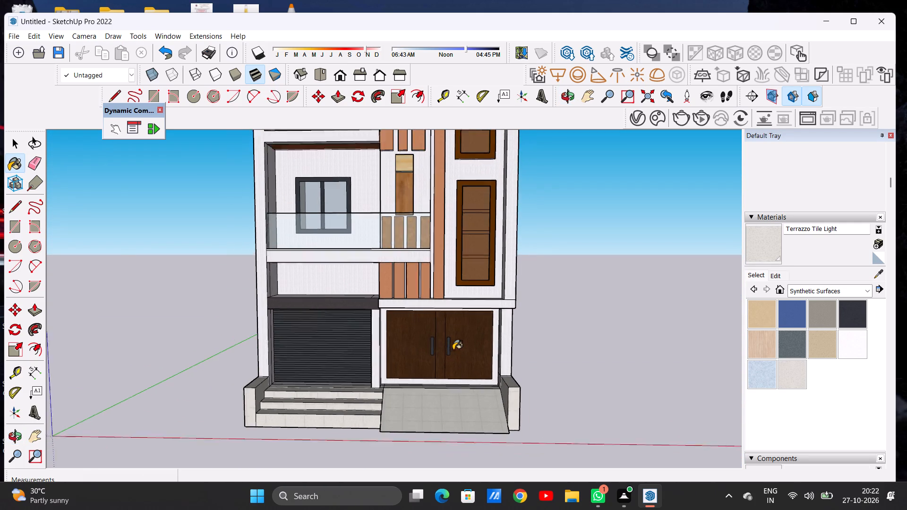
pyautogui.scroll(1, 453, 350)
pyautogui.scroll(-9, 453, 350)
pyautogui.moveTo(449, 341); pyautogui.dragTo(445, 371, button='middle')
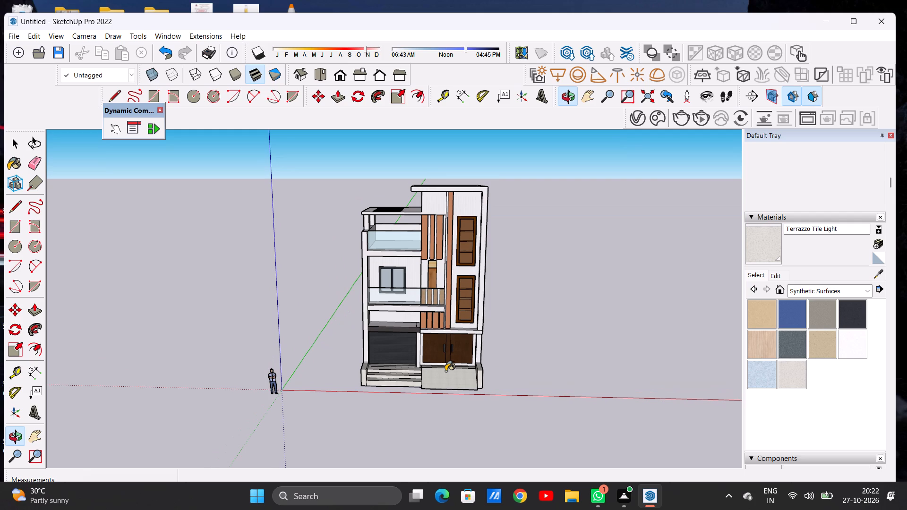
pyautogui.scroll(-6, 445, 370)
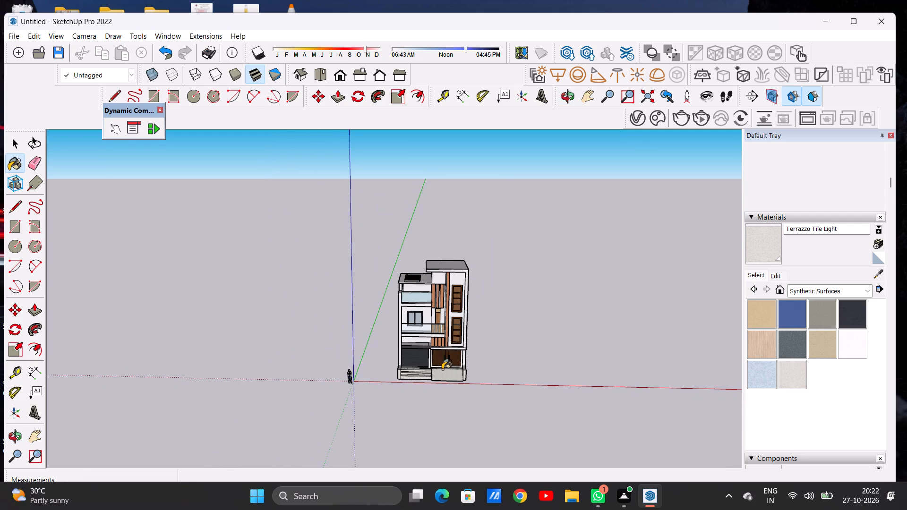
pyautogui.scroll(-1, 443, 369)
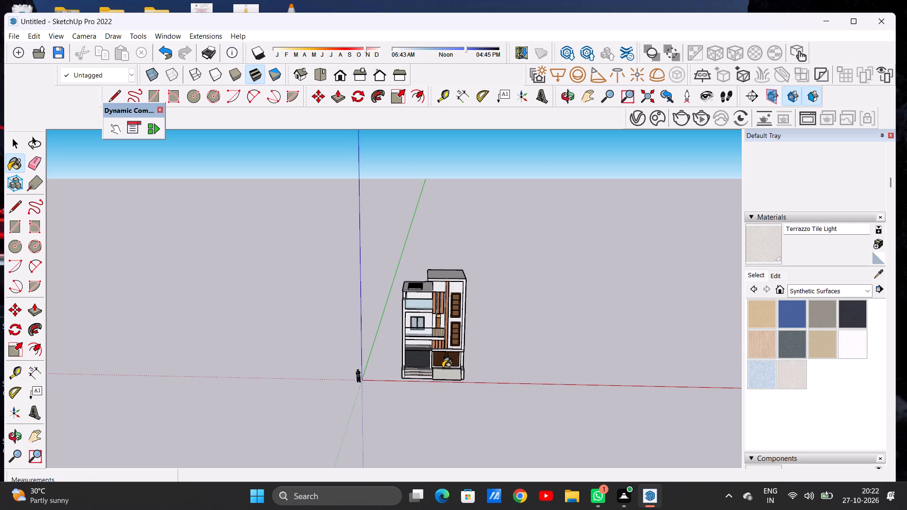
pyautogui.scroll(15, 432, 350)
pyautogui.moveTo(433, 369); pyautogui.dragTo(436, 286, button='middle')
pyautogui.moveTo(432, 368); pyautogui.dragTo(436, 326, button='middle')
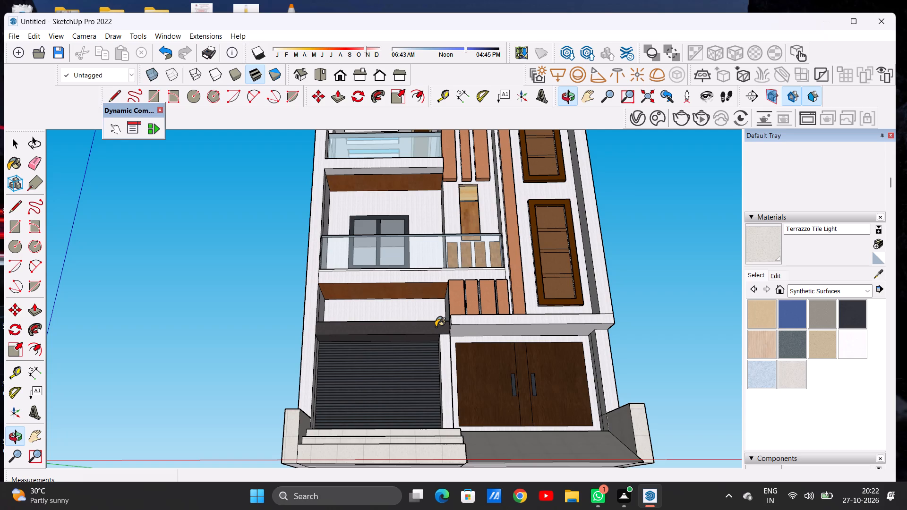
pyautogui.scroll(-7, 436, 326)
pyautogui.moveTo(427, 303); pyautogui.dragTo(422, 310, button='middle')
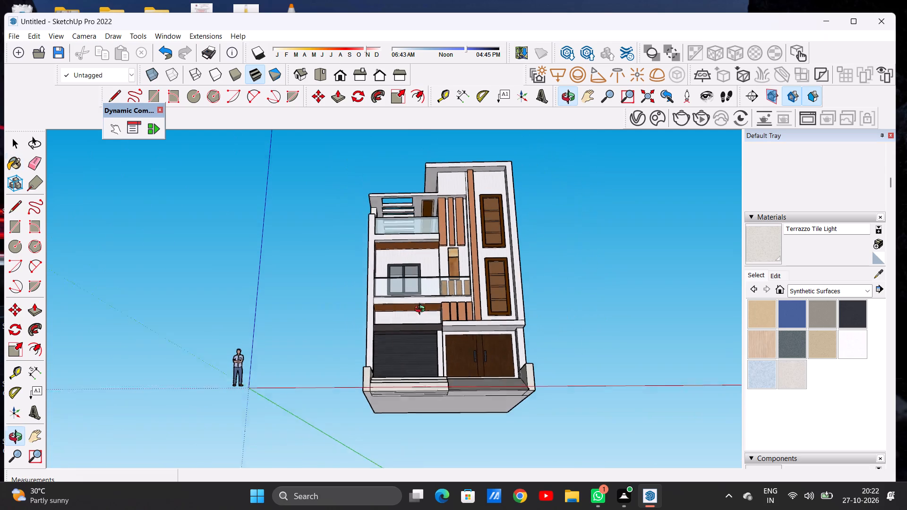
pyautogui.moveTo(422, 310); pyautogui.dragTo(407, 442, button='middle')
pyautogui.scroll(4, 531, 275)
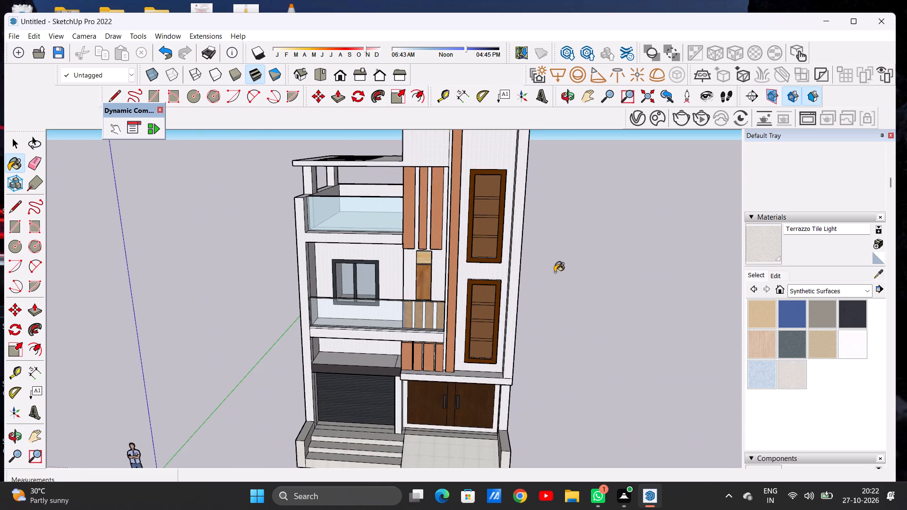
pyautogui.moveTo(566, 287); pyautogui.dragTo(588, 277, button='middle')
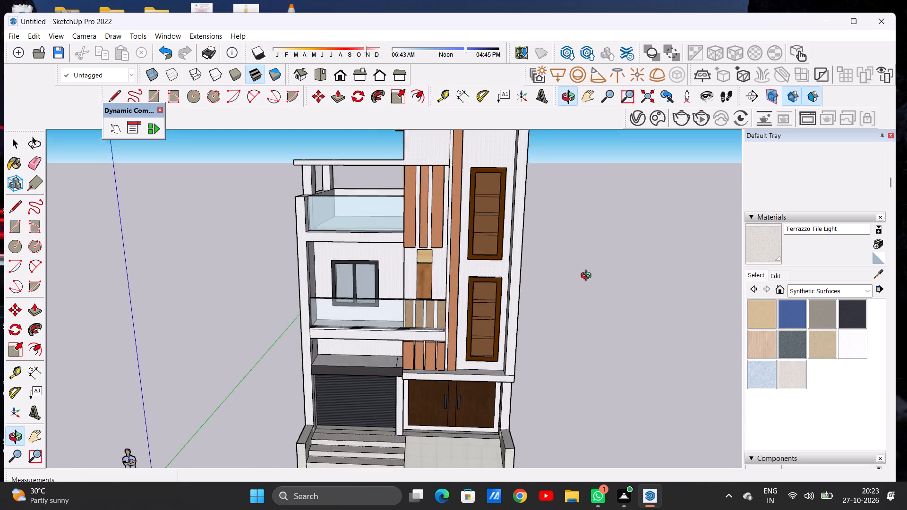
pyautogui.moveTo(588, 277); pyautogui.dragTo(590, 275, button='middle')
pyautogui.moveTo(487, 412); pyautogui.dragTo(499, 314, button='middle')
pyautogui.scroll(7, 502, 358)
pyautogui.moveTo(505, 399); pyautogui.dragTo(508, 359, button='middle')
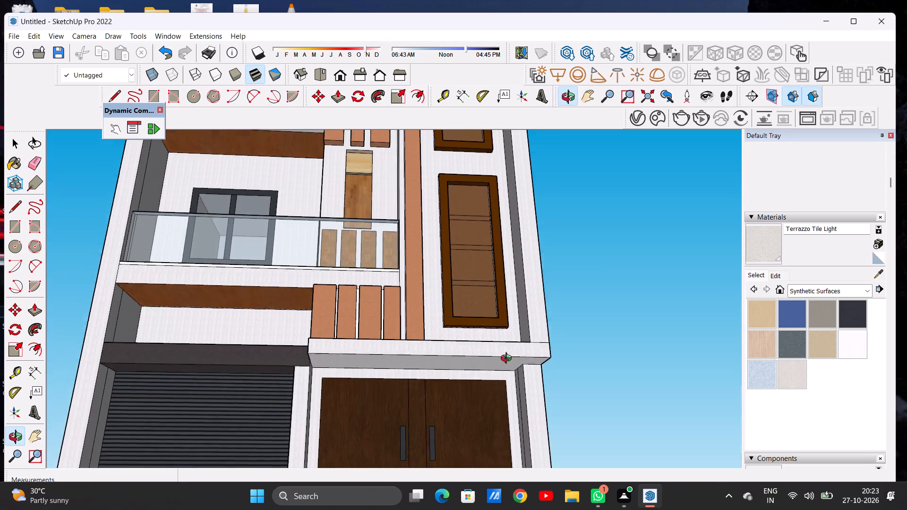
pyautogui.moveTo(508, 359); pyautogui.dragTo(497, 444, button='middle')
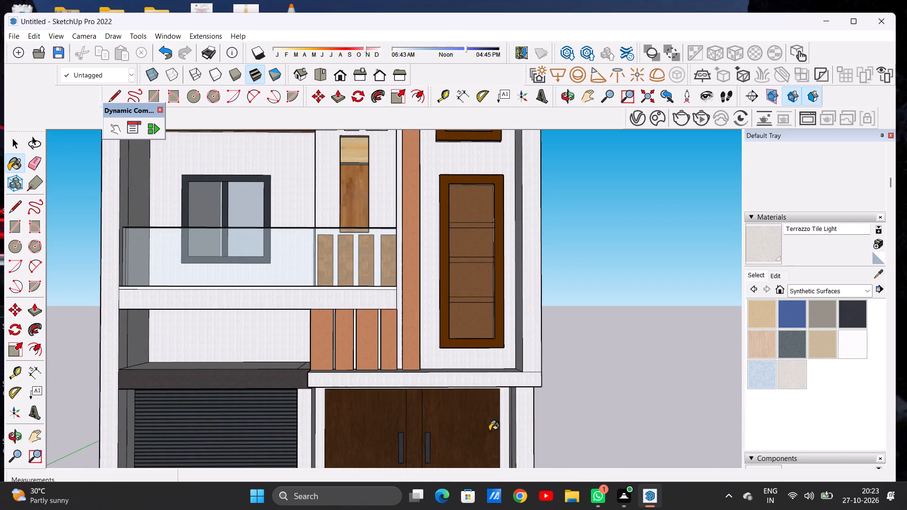
pyautogui.scroll(-6, 472, 373)
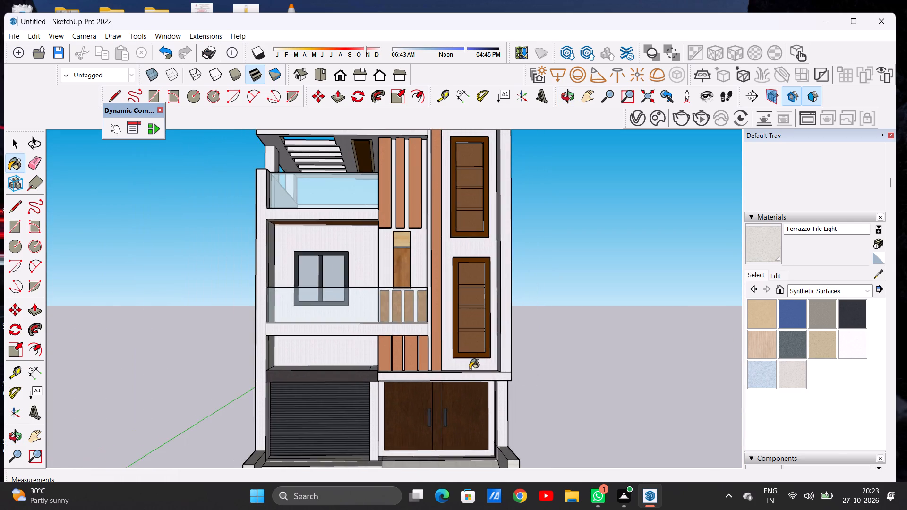
# Inspect the house's side walls, upper storeys and facade cladding strips from several angles and distances.
pyautogui.scroll(-10, 463, 347)
pyautogui.scroll(6, 463, 268)
pyautogui.moveTo(500, 303); pyautogui.dragTo(274, 348, button='middle')
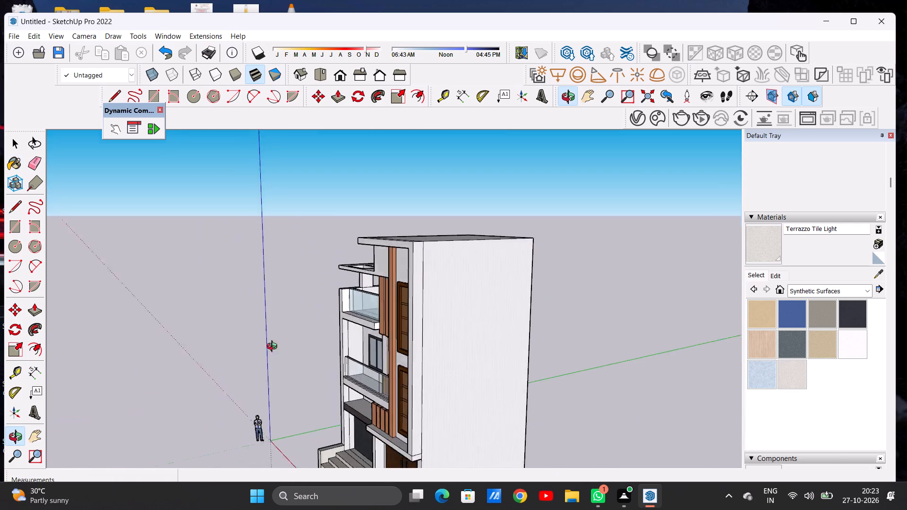
pyautogui.moveTo(274, 348); pyautogui.dragTo(625, 330, button='middle')
pyautogui.scroll(6, 474, 302)
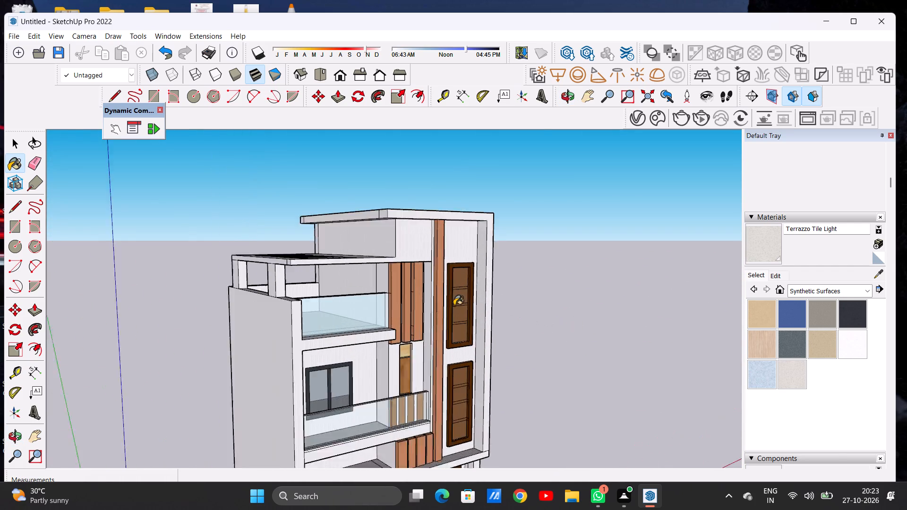
pyautogui.scroll(10, 454, 306)
pyautogui.scroll(-4, 438, 307)
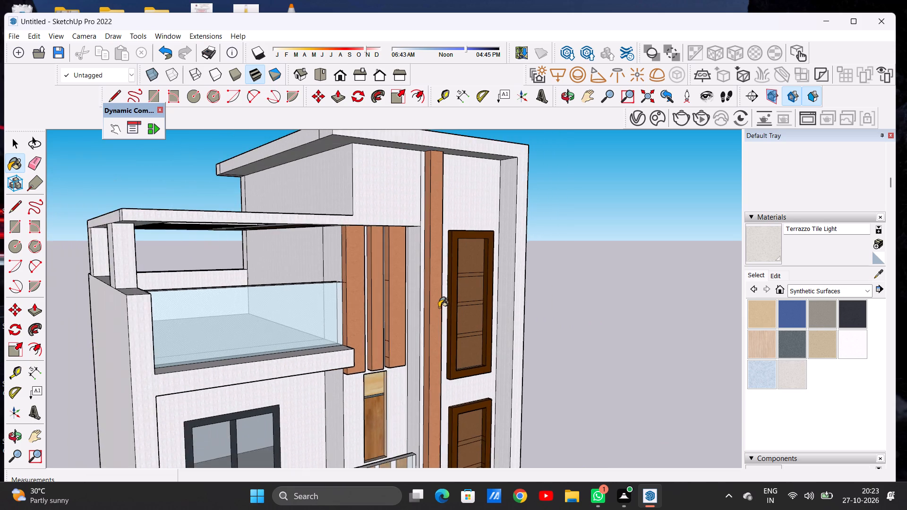
pyautogui.moveTo(429, 320); pyautogui.dragTo(396, 357, button='middle')
pyautogui.scroll(3, 399, 330)
pyautogui.scroll(-1, 399, 330)
pyautogui.scroll(16, 399, 330)
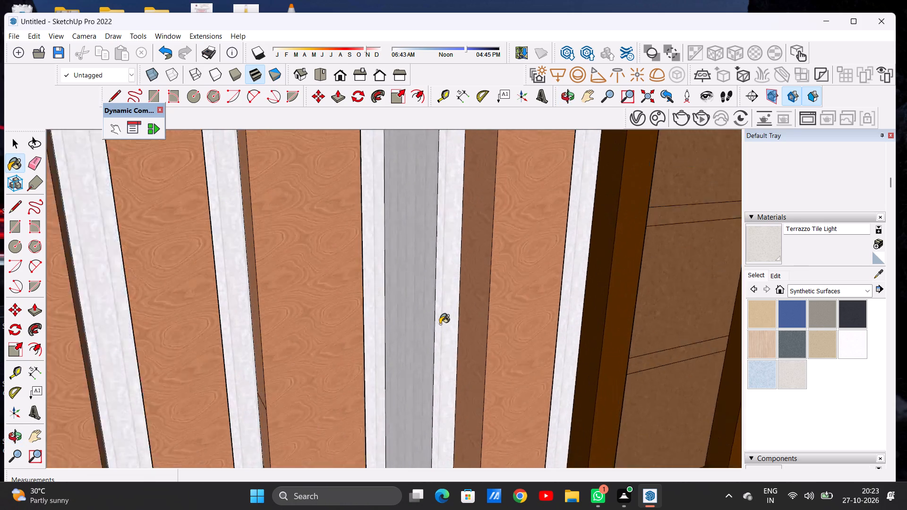
pyautogui.scroll(1, 440, 324)
pyautogui.scroll(-15, 440, 324)
pyautogui.scroll(1, 441, 316)
pyautogui.scroll(-3, 441, 316)
pyautogui.scroll(-9, 395, 319)
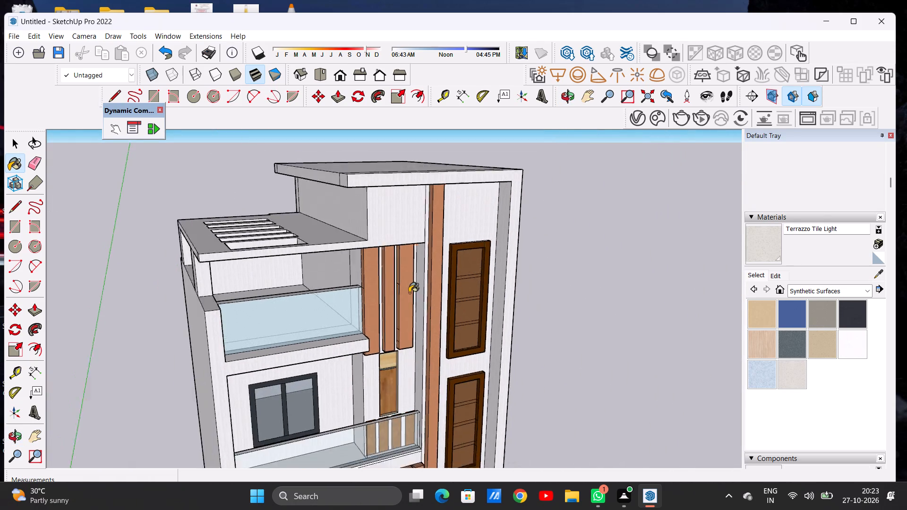
pyautogui.scroll(-14, 409, 293)
pyautogui.scroll(10, 386, 348)
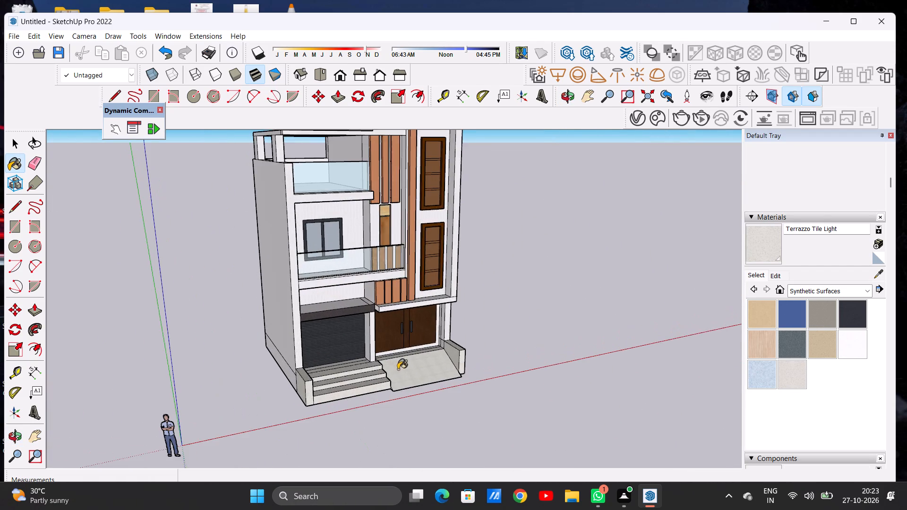
# Examine the front balconies, the slatted top-floor canopy from below, and the overall front elevation.
pyautogui.moveTo(396, 368); pyautogui.dragTo(330, 326, button='middle')
pyautogui.scroll(2, 330, 326)
pyautogui.scroll(-1, 351, 345)
pyautogui.scroll(1, 352, 346)
pyautogui.scroll(-4, 354, 348)
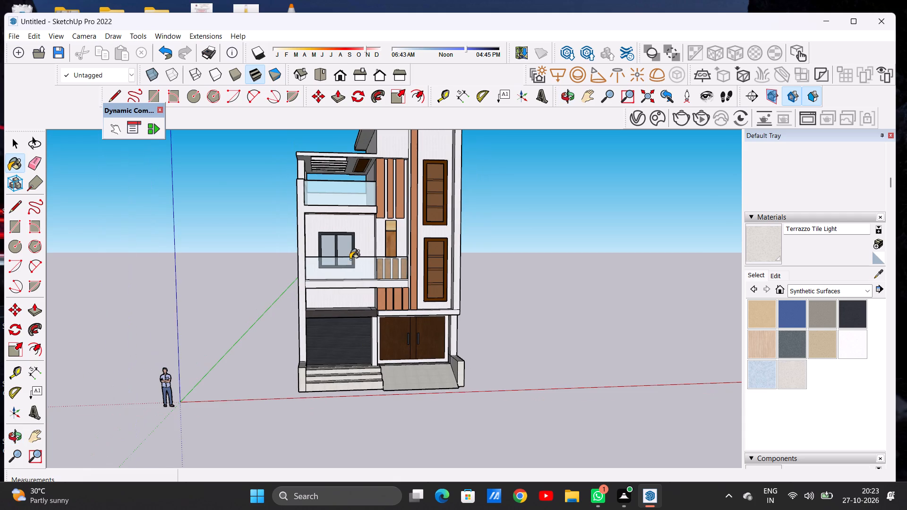
pyautogui.scroll(7, 345, 172)
pyautogui.scroll(-1, 355, 188)
pyautogui.scroll(3, 355, 188)
pyautogui.moveTo(351, 211); pyautogui.dragTo(337, 142, button='middle')
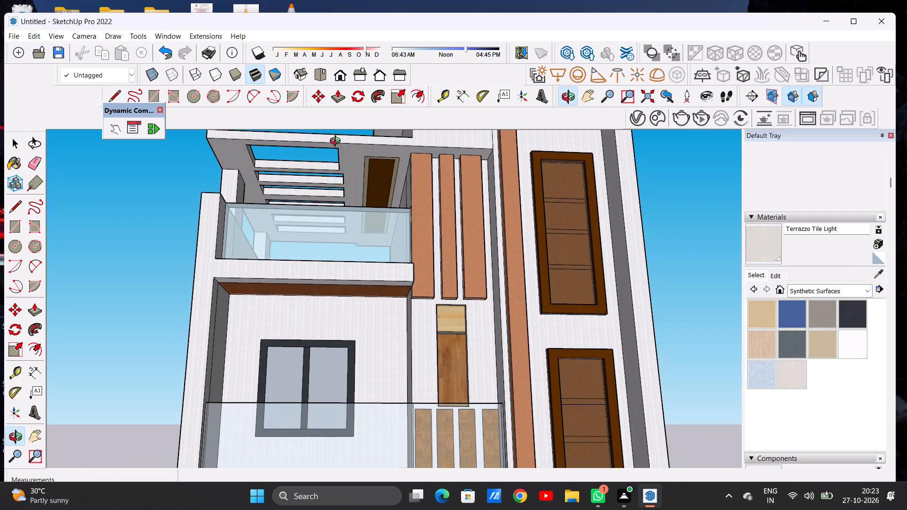
pyautogui.moveTo(337, 142); pyautogui.dragTo(322, 200, button='middle')
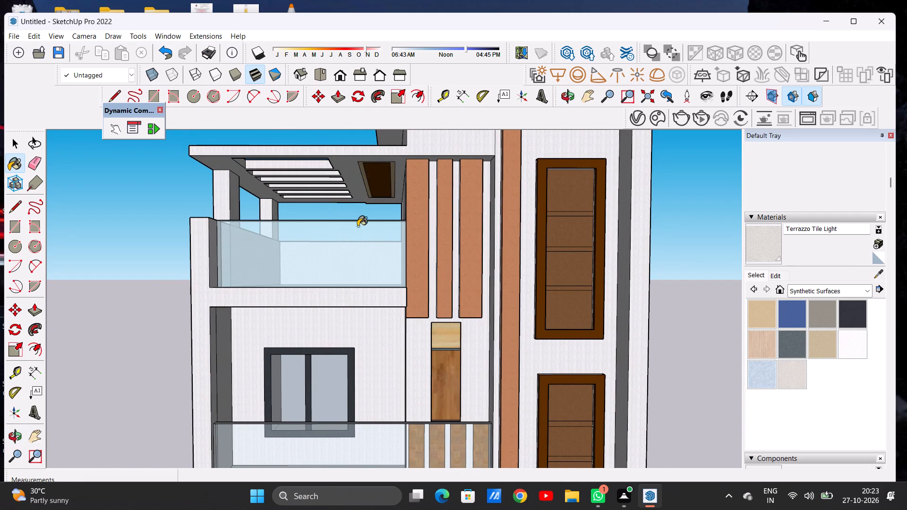
pyautogui.scroll(-6, 363, 224)
pyautogui.moveTo(336, 216); pyautogui.dragTo(513, 248, button='middle')
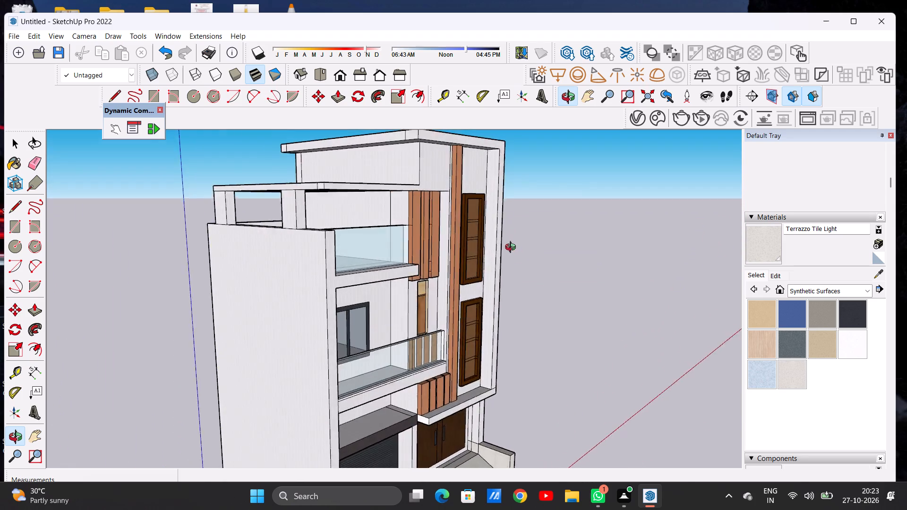
pyautogui.moveTo(513, 248); pyautogui.dragTo(316, 207, button='middle')
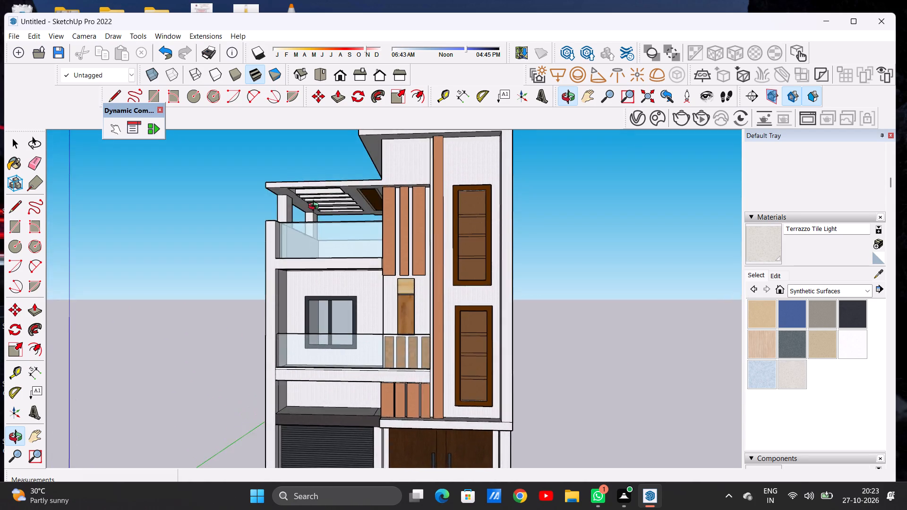
pyautogui.moveTo(316, 207); pyautogui.dragTo(332, 179, button='middle')
pyautogui.scroll(-10, 391, 276)
pyautogui.moveTo(403, 269); pyautogui.dragTo(402, 287, button='middle')
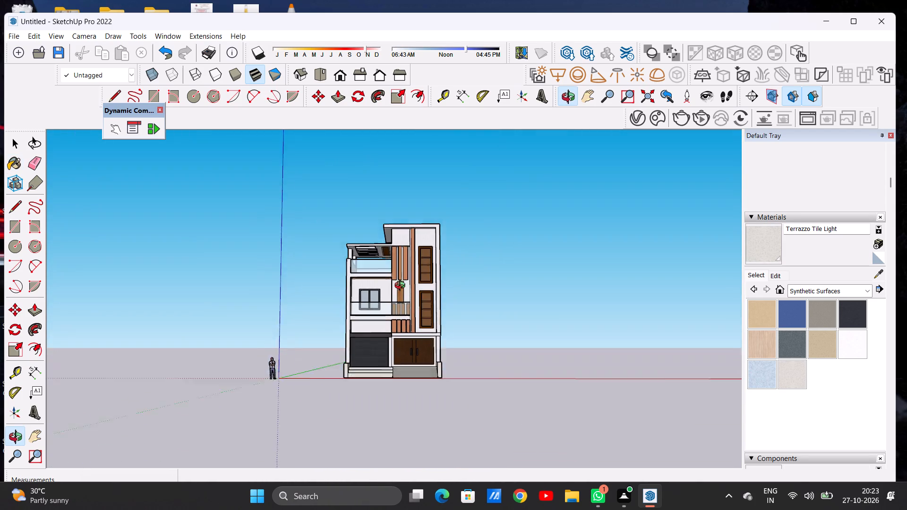
pyautogui.moveTo(402, 287); pyautogui.dragTo(394, 382, button='middle')
# Reapply Terrazzo Tile Light to the sloped ramp in front of the double door.
pyautogui.scroll(6, 394, 249)
pyautogui.moveTo(412, 277); pyautogui.dragTo(414, 233, button='middle')
pyautogui.scroll(-6, 426, 213)
pyautogui.scroll(14, 429, 360)
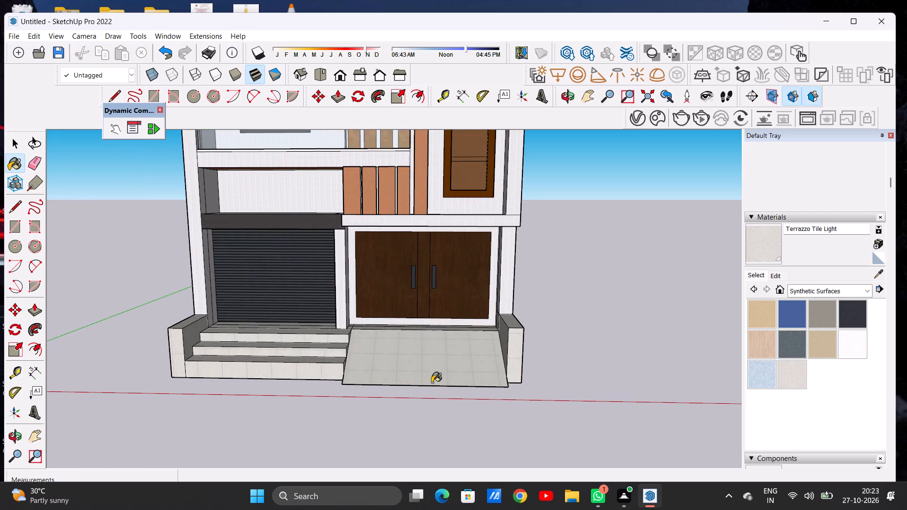
pyautogui.moveTo(432, 353); pyautogui.dragTo(381, 444, button='middle')
pyautogui.click(442, 329)
pyautogui.click(443, 356)
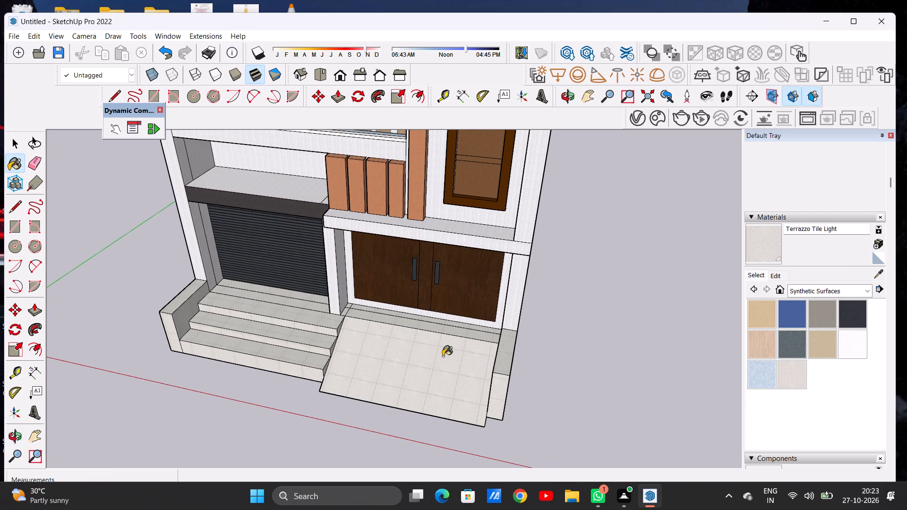
pyautogui.press('space')
# Paint the ramp's small triangular side face next to the low side wall with Terrazzo Tile Light.
pyautogui.moveTo(474, 366); pyautogui.dragTo(355, 303, button='middle')
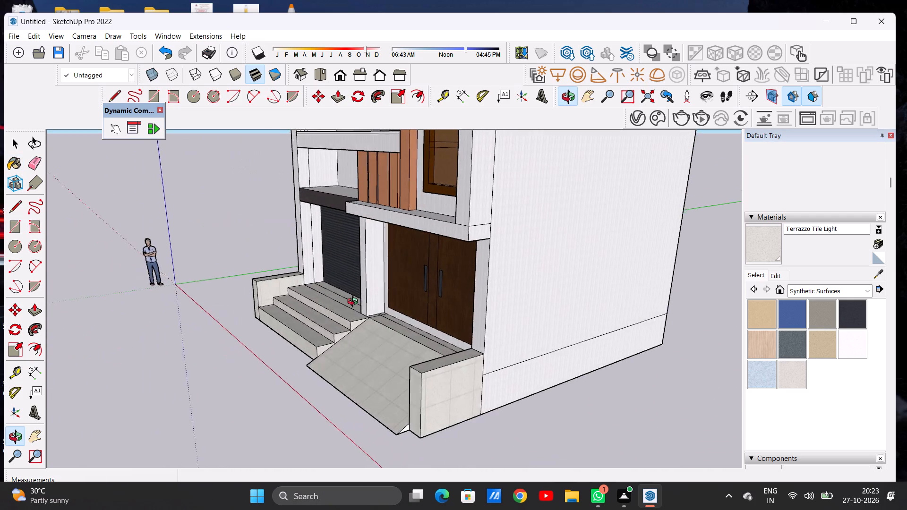
pyautogui.moveTo(355, 303); pyautogui.dragTo(400, 263, button='middle')
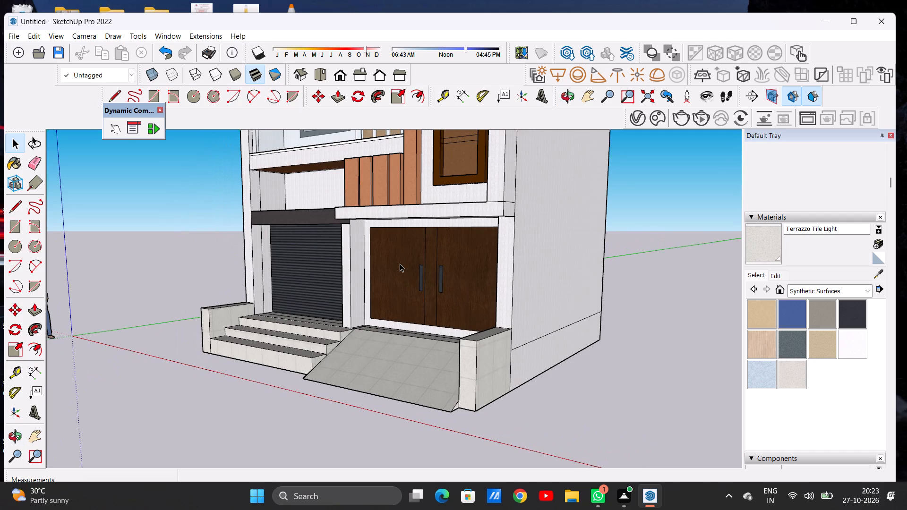
pyautogui.click(789, 373)
pyautogui.scroll(2, 448, 403)
pyautogui.scroll(-1, 435, 405)
pyautogui.scroll(17, 435, 405)
pyautogui.scroll(-1, 449, 405)
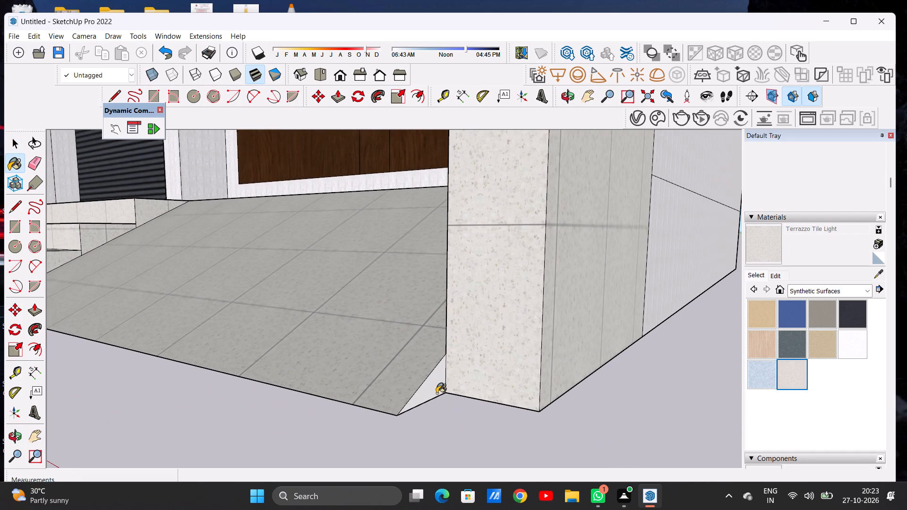
pyautogui.click(433, 391)
pyautogui.scroll(7, 431, 390)
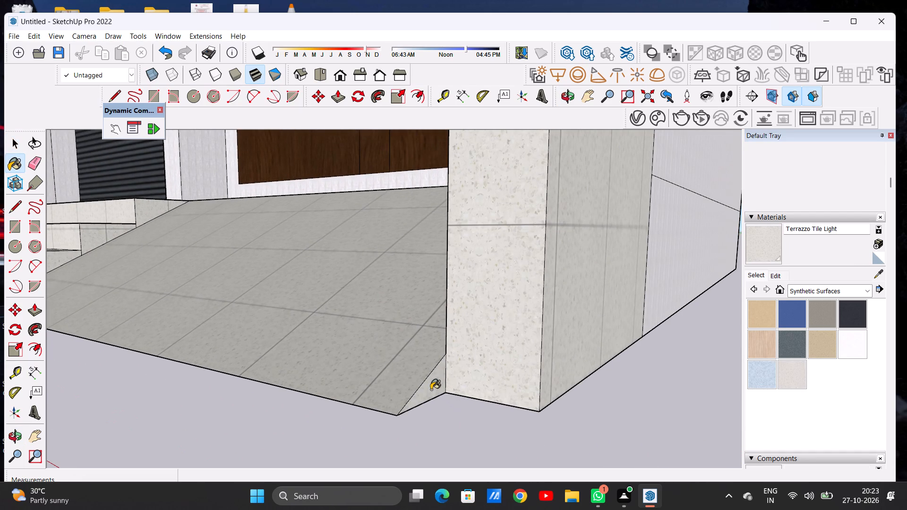
pyautogui.scroll(-1, 431, 390)
pyautogui.scroll(10, 431, 390)
pyautogui.press('space')
pyautogui.press('space')
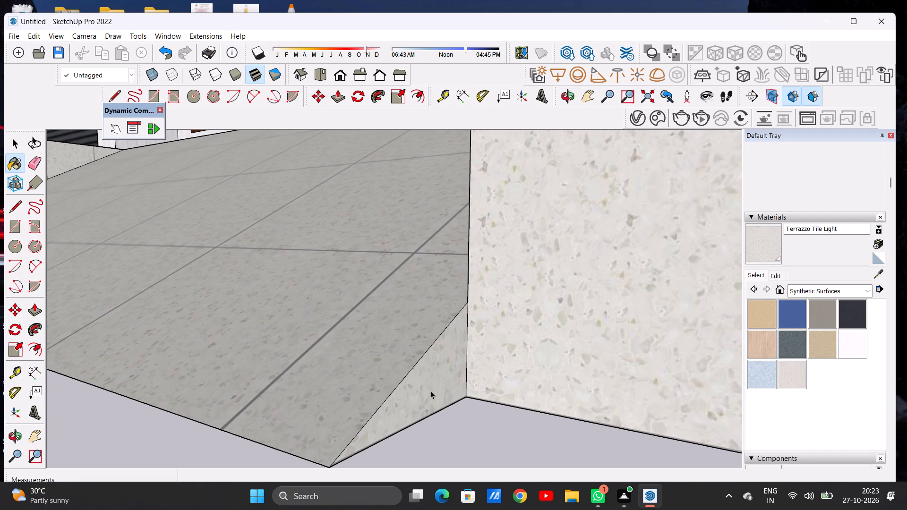
pyautogui.press('space')
# Paint the ramp's opposite triangular side face, beside the lowest entrance step, with Terrazzo Tile Light.
pyautogui.scroll(-1, 448, 379)
pyautogui.scroll(1, 448, 379)
pyautogui.scroll(-9, 448, 379)
pyautogui.scroll(1, 458, 380)
pyautogui.scroll(-4, 458, 380)
pyautogui.scroll(1, 498, 382)
pyautogui.scroll(-14, 498, 382)
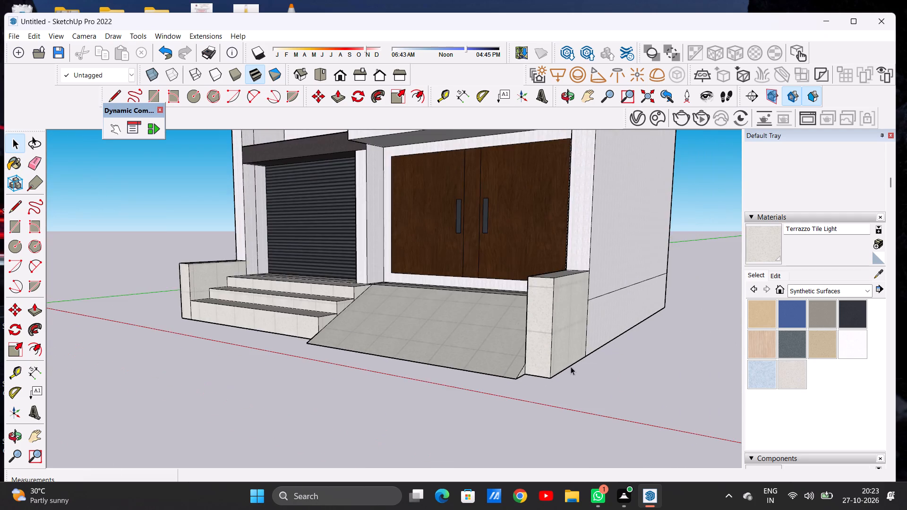
pyautogui.scroll(-6, 571, 366)
pyautogui.moveTo(487, 370); pyautogui.dragTo(670, 363, button='middle')
pyautogui.moveTo(427, 359); pyautogui.dragTo(531, 373, button='middle')
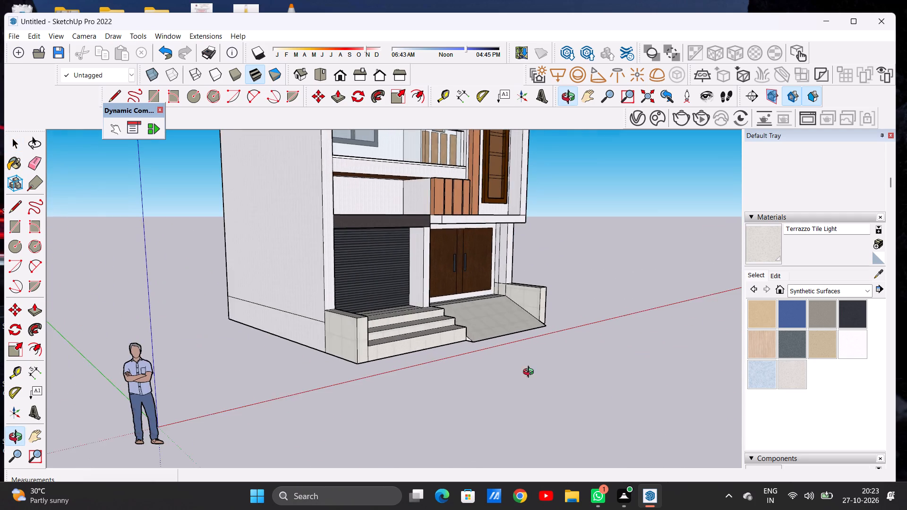
pyautogui.moveTo(531, 373); pyautogui.dragTo(530, 372, button='middle')
pyautogui.scroll(12, 479, 341)
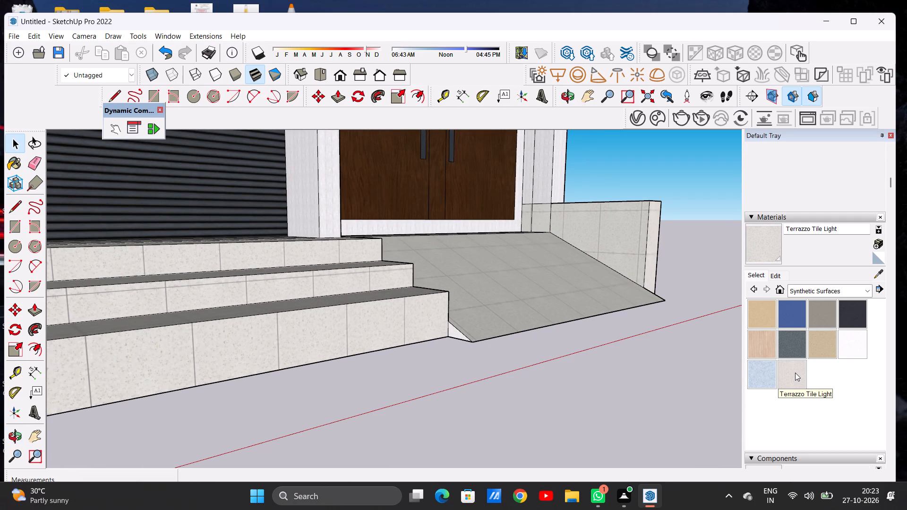
pyautogui.click(795, 373)
pyautogui.scroll(10, 479, 331)
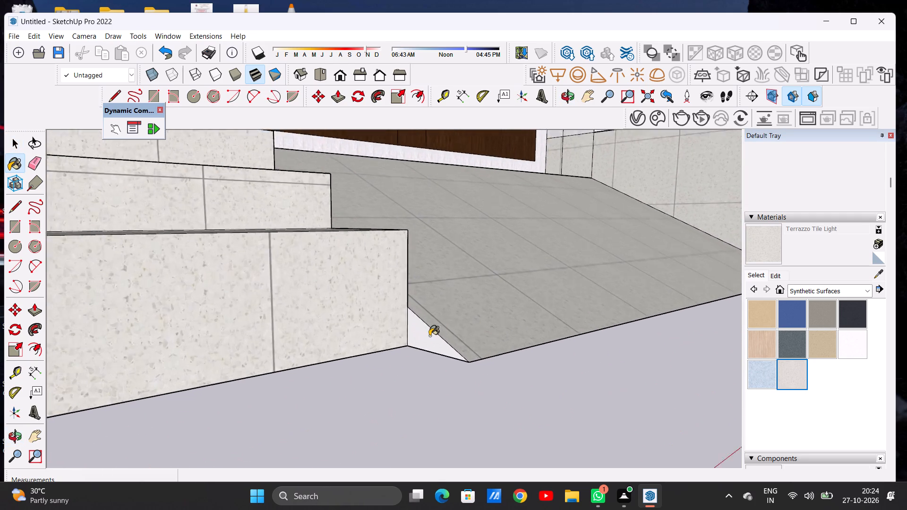
pyautogui.scroll(3, 429, 336)
pyautogui.click(427, 337)
pyautogui.press('space')
# Review the finished entrance steps and ramp up close, and the whole front facade from a distance.
pyautogui.scroll(-3, 493, 344)
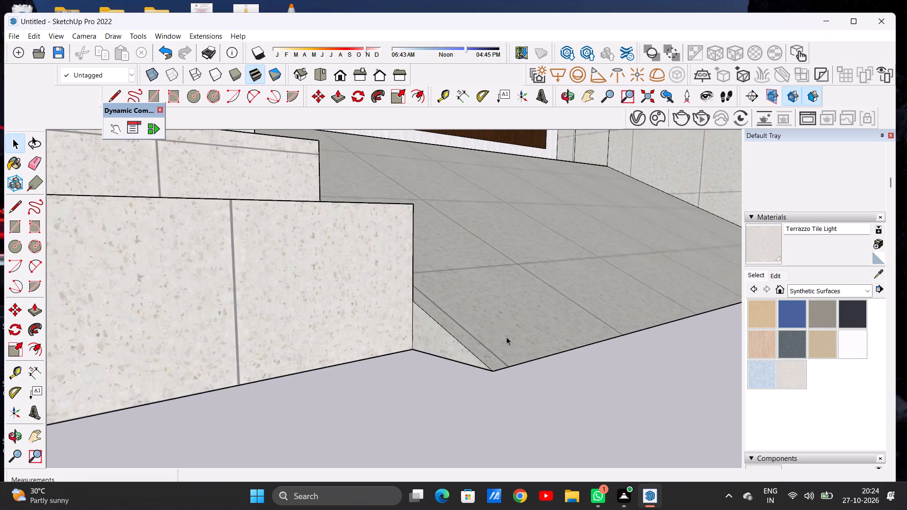
pyautogui.scroll(-18, 506, 337)
pyautogui.moveTo(534, 301); pyautogui.dragTo(403, 289, button='middle')
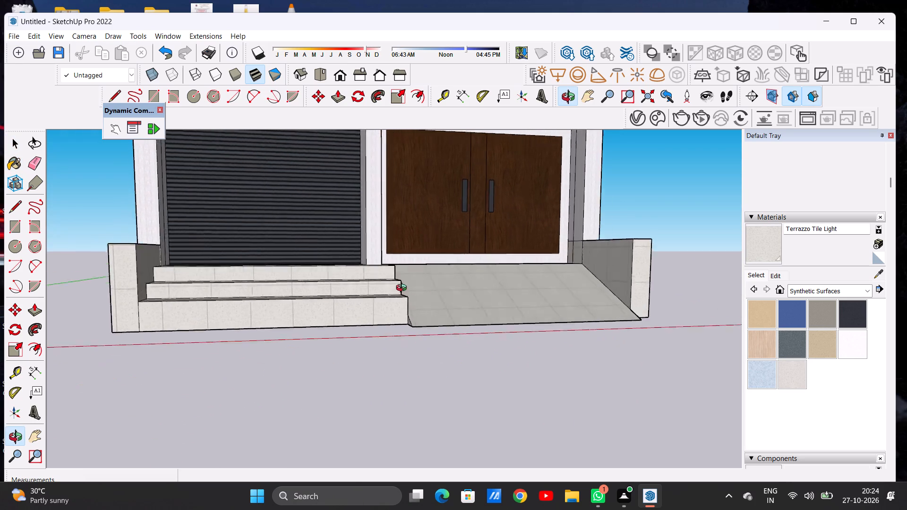
pyautogui.moveTo(403, 289); pyautogui.dragTo(366, 294, button='middle')
pyautogui.scroll(-15, 458, 316)
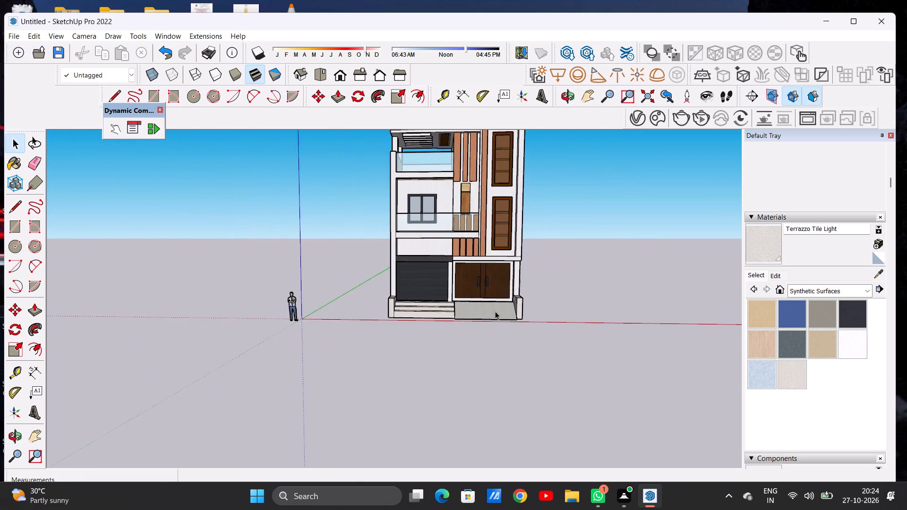
pyautogui.scroll(-12, 495, 311)
pyautogui.scroll(12, 534, 250)
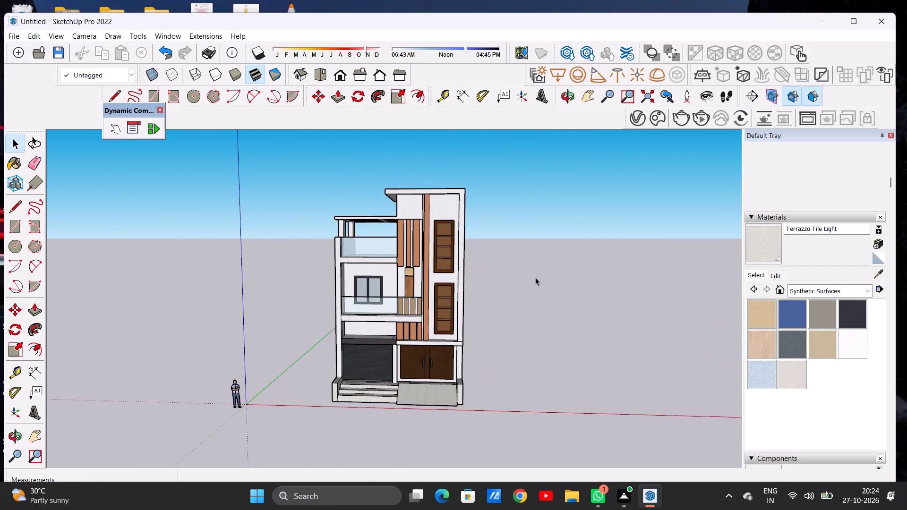
pyautogui.moveTo(537, 284); pyautogui.dragTo(511, 289, button='middle')
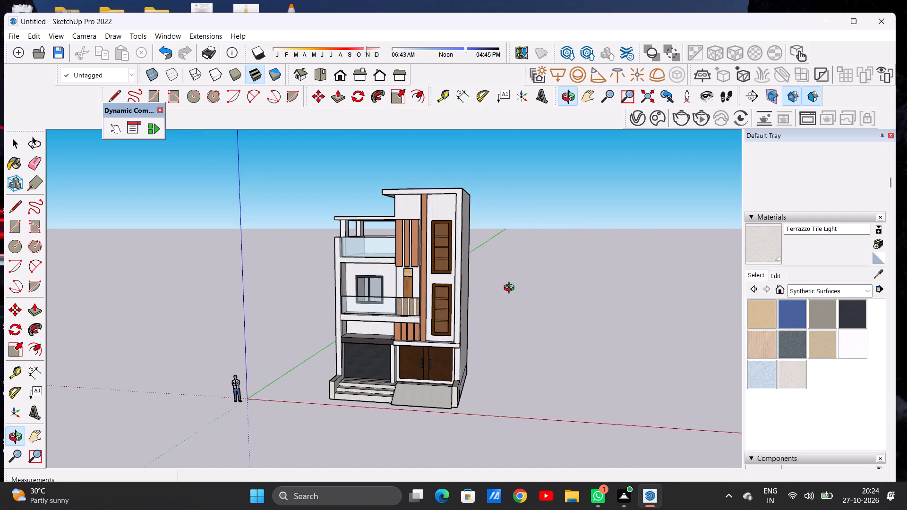
pyautogui.moveTo(511, 289); pyautogui.dragTo(536, 289, button='middle')
pyautogui.scroll(-4, 469, 305)
pyautogui.moveTo(473, 323); pyautogui.dragTo(462, 311, button='middle')
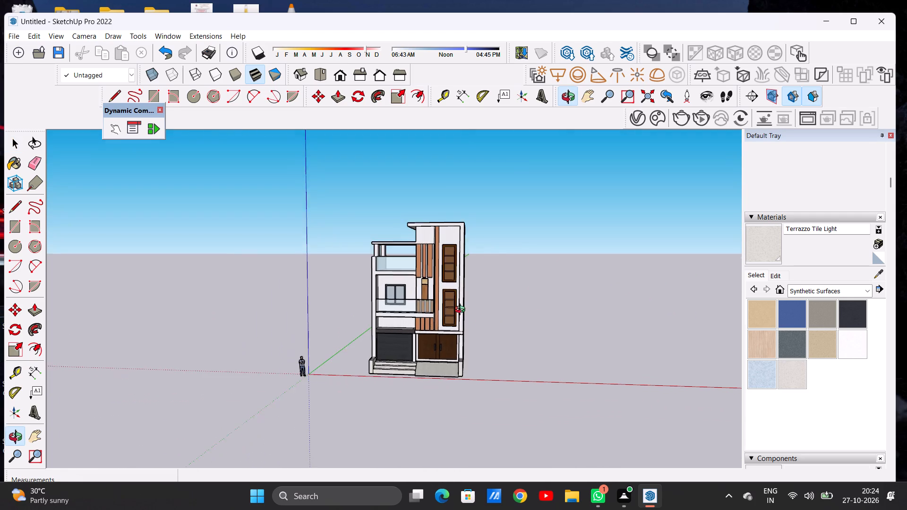
pyautogui.moveTo(462, 311); pyautogui.dragTo(465, 320, button='middle')
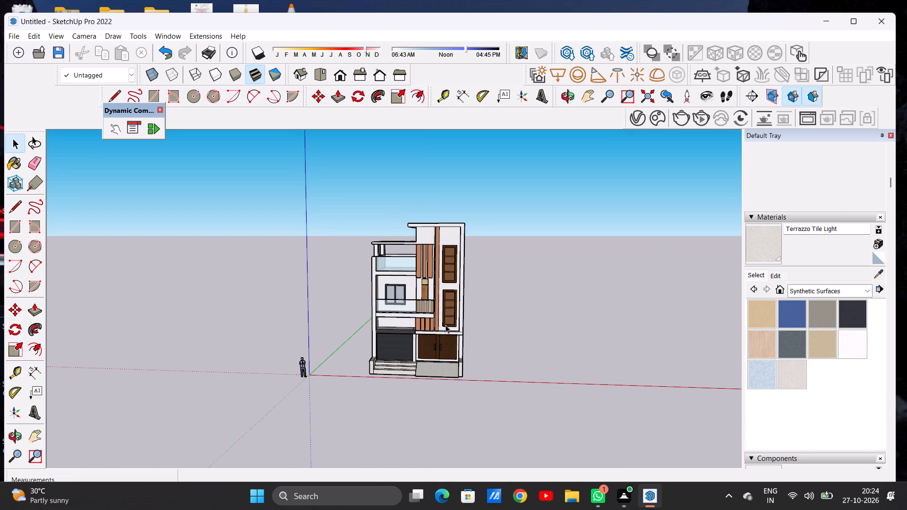
# Review the house from both sides and examine the recess above the shutter beside the vertical cladding strips.
pyautogui.scroll(2, 452, 328)
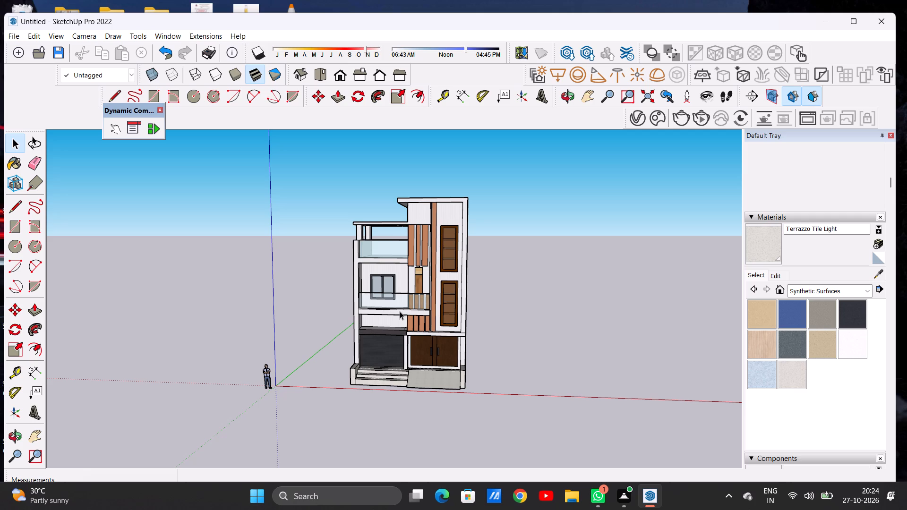
pyautogui.scroll(-5, 391, 315)
pyautogui.scroll(5, 429, 307)
pyautogui.moveTo(474, 320); pyautogui.dragTo(389, 313, button='middle')
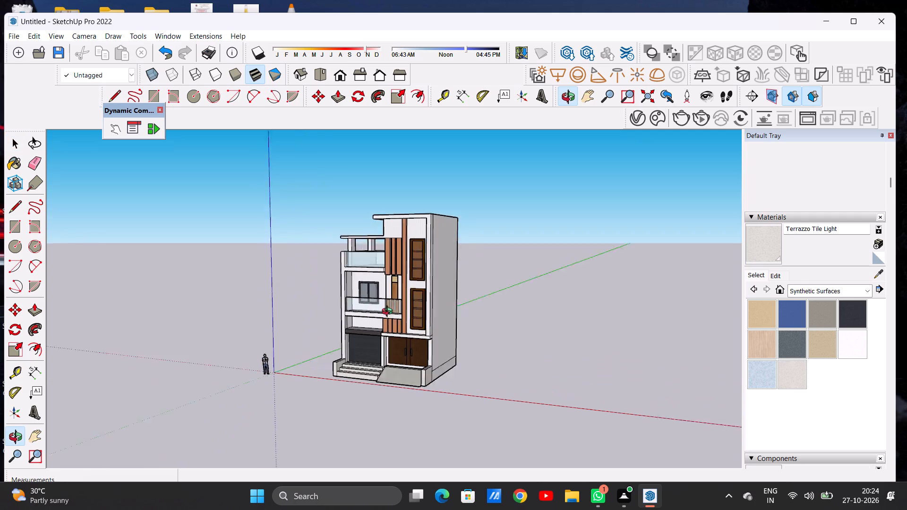
pyautogui.moveTo(389, 313); pyautogui.dragTo(540, 332, button='middle')
pyautogui.moveTo(367, 342); pyautogui.dragTo(595, 312, button='middle')
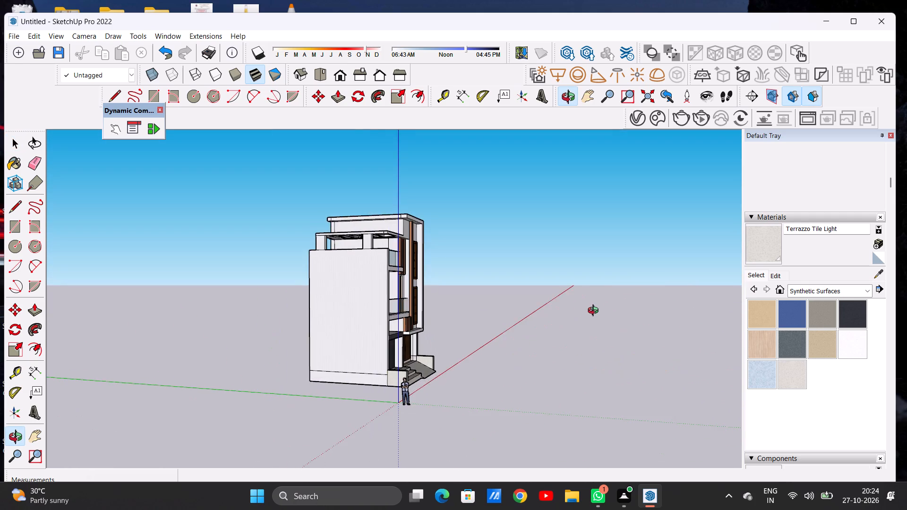
pyautogui.moveTo(595, 312); pyautogui.dragTo(410, 331, button='middle')
pyautogui.scroll(2, 395, 332)
pyautogui.scroll(-1, 395, 332)
pyautogui.scroll(5, 395, 332)
pyautogui.scroll(-1, 390, 329)
pyautogui.scroll(12, 390, 329)
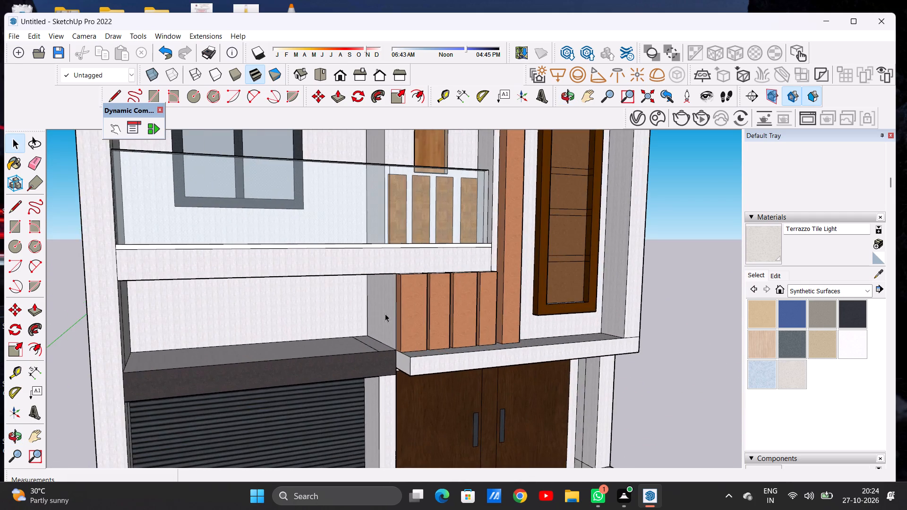
pyautogui.moveTo(366, 313); pyautogui.dragTo(411, 314, button='middle')
pyautogui.scroll(7, 370, 314)
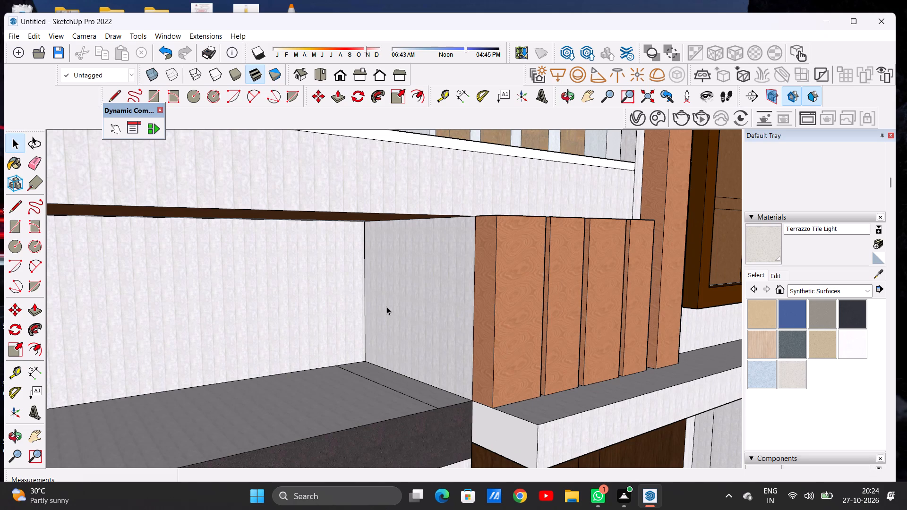
# Review the full front facade and the open side of the house from a distance and from raised angles.
pyautogui.scroll(-17, 381, 323)
pyautogui.moveTo(371, 353); pyautogui.dragTo(245, 408, button='middle')
pyautogui.scroll(1, 314, 383)
pyautogui.scroll(-1, 326, 381)
pyautogui.scroll(5, 332, 378)
pyautogui.scroll(-8, 371, 398)
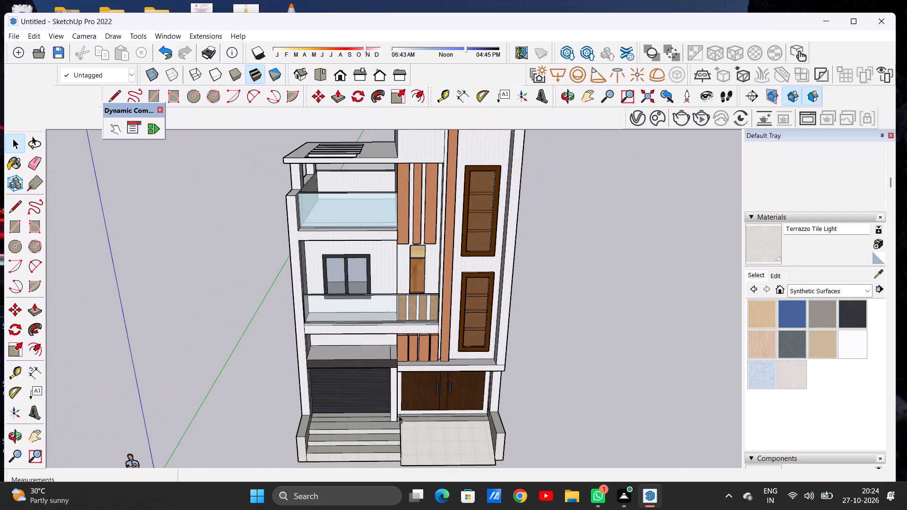
pyautogui.moveTo(397, 414); pyautogui.dragTo(388, 358, button='middle')
pyautogui.scroll(-1, 342, 357)
pyautogui.scroll(1, 341, 357)
pyautogui.scroll(-11, 340, 357)
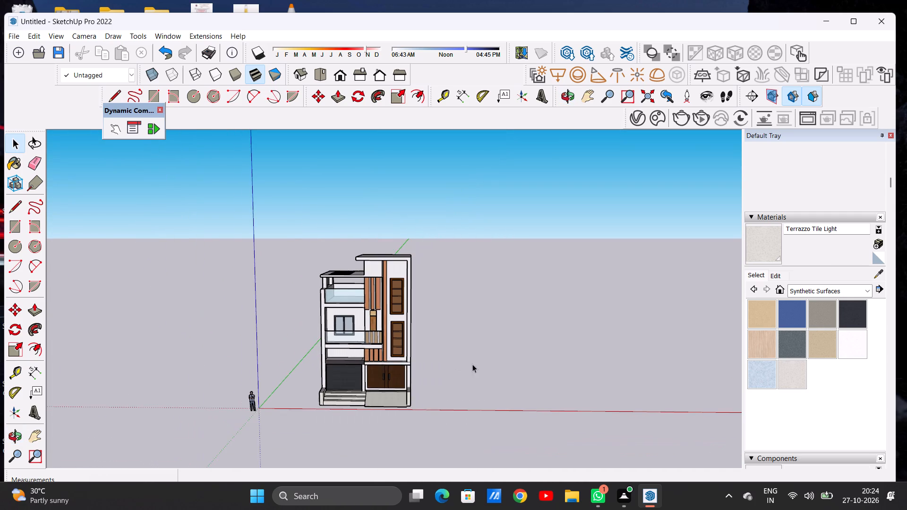
pyautogui.scroll(1, 472, 364)
pyautogui.scroll(-1, 472, 364)
pyautogui.scroll(1, 472, 364)
pyautogui.scroll(-1, 472, 364)
pyautogui.scroll(2, 472, 364)
pyautogui.moveTo(444, 371); pyautogui.dragTo(427, 417, button='middle')
pyautogui.scroll(5, 436, 386)
pyautogui.scroll(-1, 436, 386)
pyautogui.scroll(1, 436, 386)
pyautogui.moveTo(437, 380); pyautogui.dragTo(450, 397, button='middle')
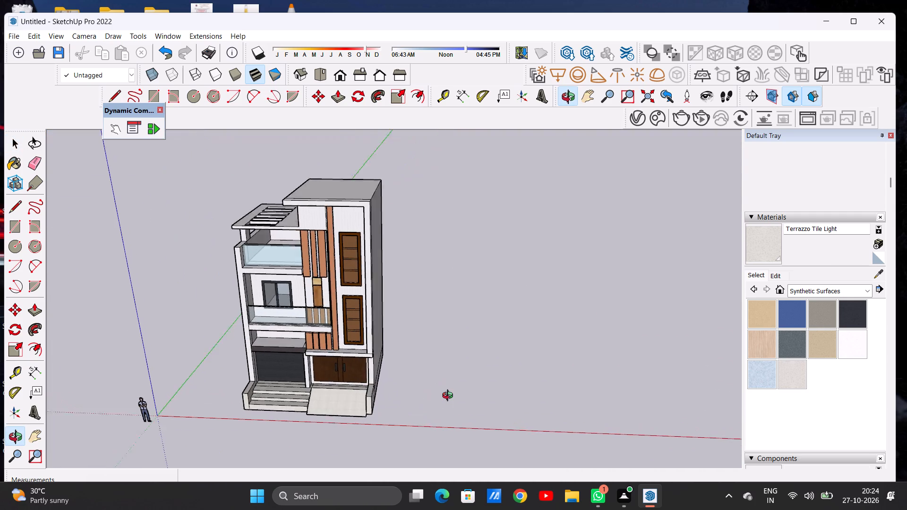
pyautogui.moveTo(450, 397); pyautogui.dragTo(434, 401, button='middle')
pyautogui.scroll(5, 445, 381)
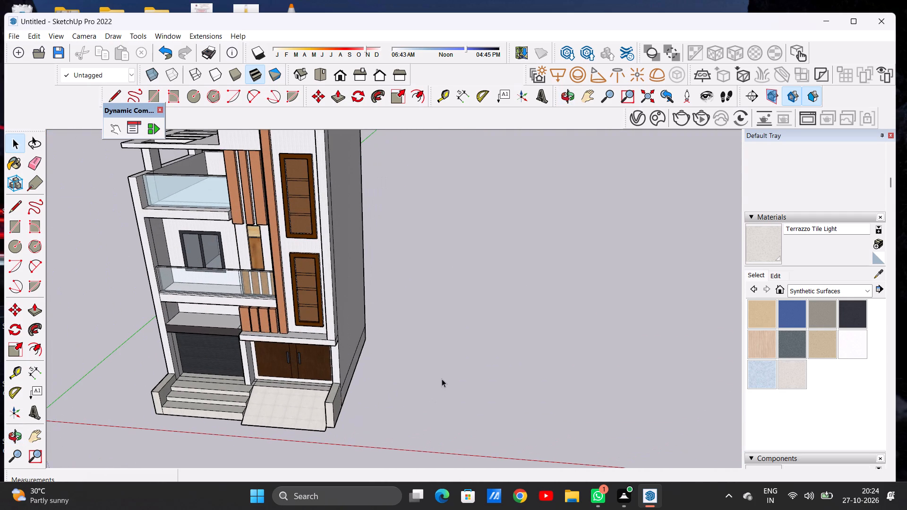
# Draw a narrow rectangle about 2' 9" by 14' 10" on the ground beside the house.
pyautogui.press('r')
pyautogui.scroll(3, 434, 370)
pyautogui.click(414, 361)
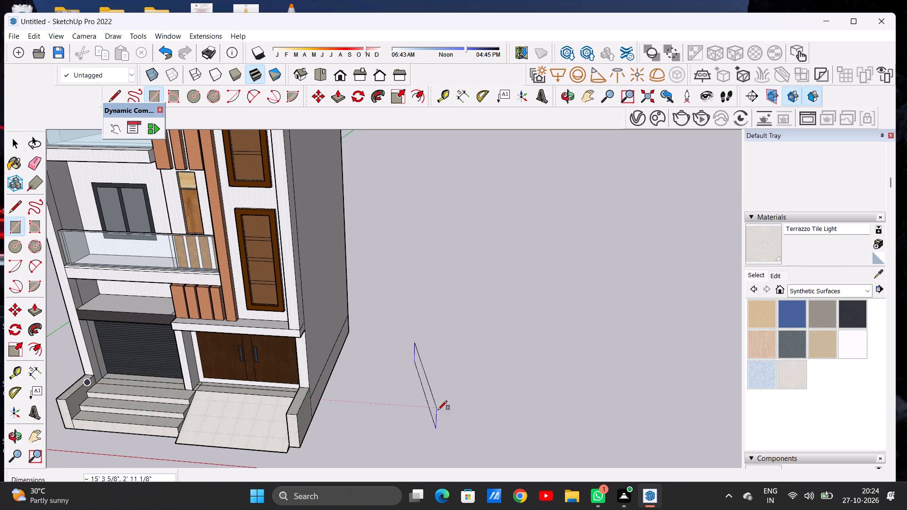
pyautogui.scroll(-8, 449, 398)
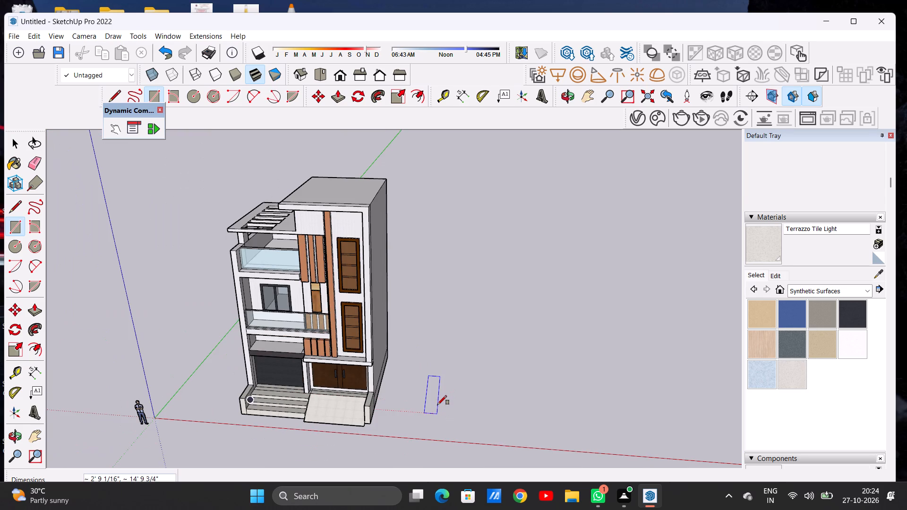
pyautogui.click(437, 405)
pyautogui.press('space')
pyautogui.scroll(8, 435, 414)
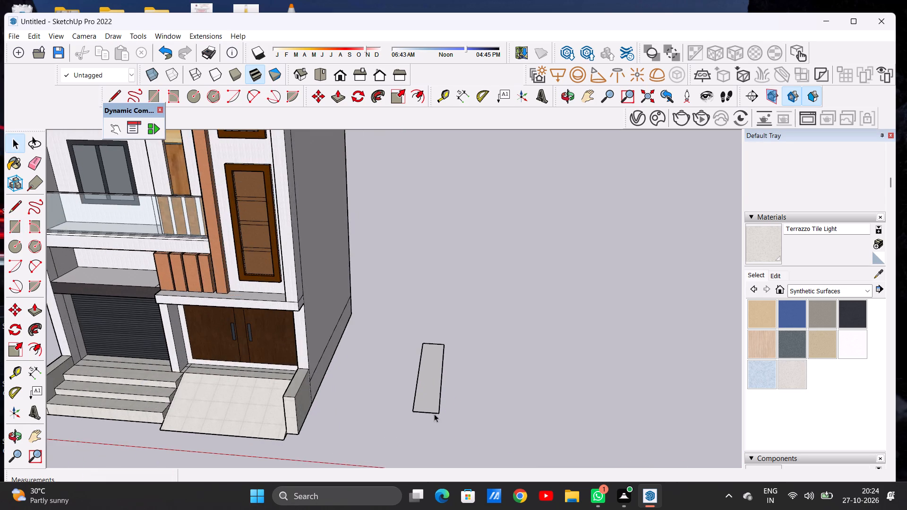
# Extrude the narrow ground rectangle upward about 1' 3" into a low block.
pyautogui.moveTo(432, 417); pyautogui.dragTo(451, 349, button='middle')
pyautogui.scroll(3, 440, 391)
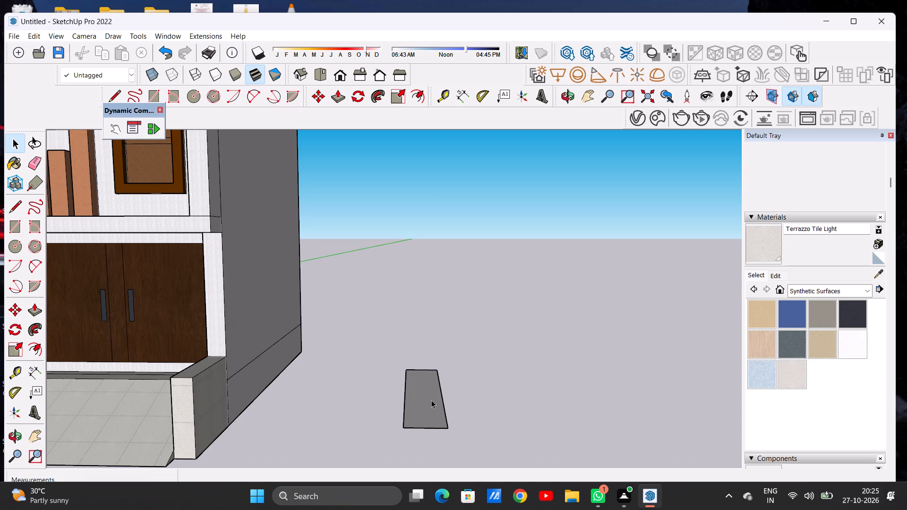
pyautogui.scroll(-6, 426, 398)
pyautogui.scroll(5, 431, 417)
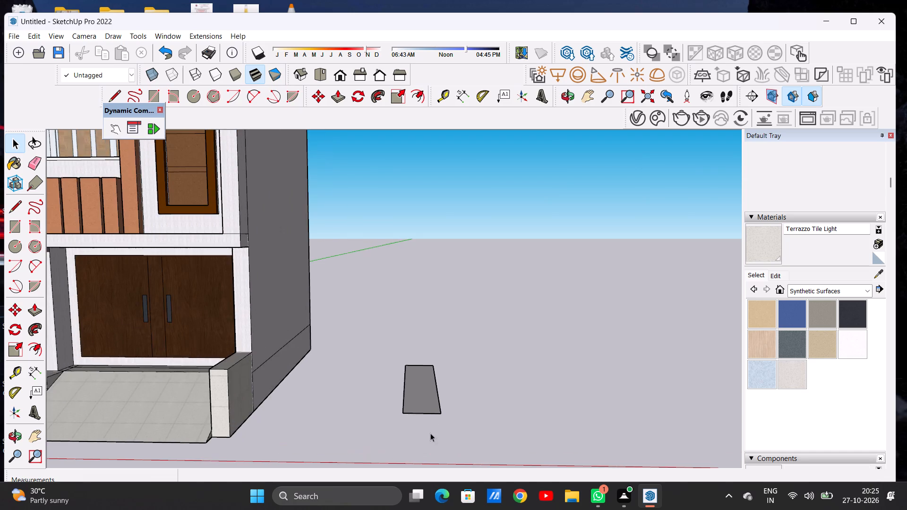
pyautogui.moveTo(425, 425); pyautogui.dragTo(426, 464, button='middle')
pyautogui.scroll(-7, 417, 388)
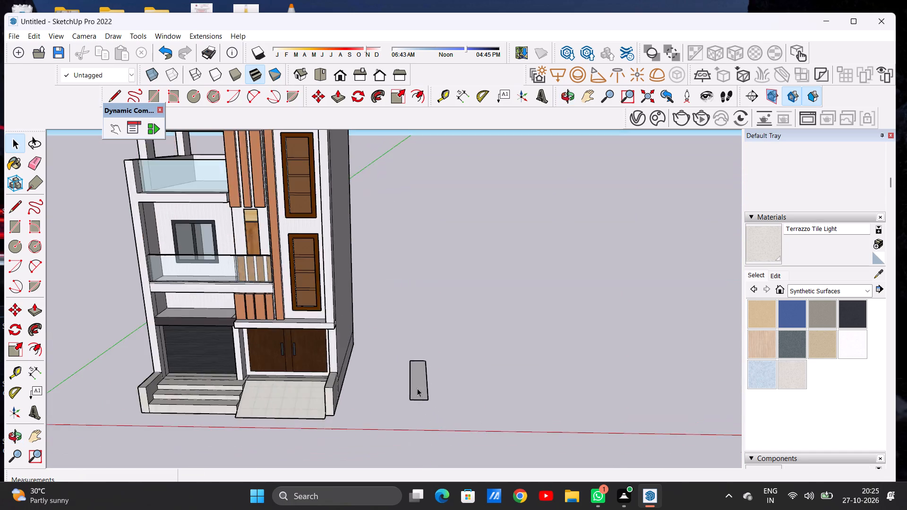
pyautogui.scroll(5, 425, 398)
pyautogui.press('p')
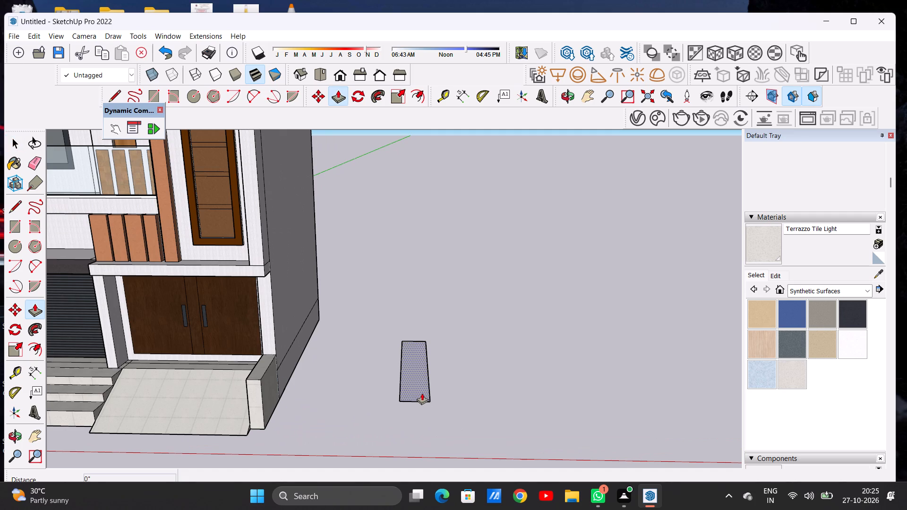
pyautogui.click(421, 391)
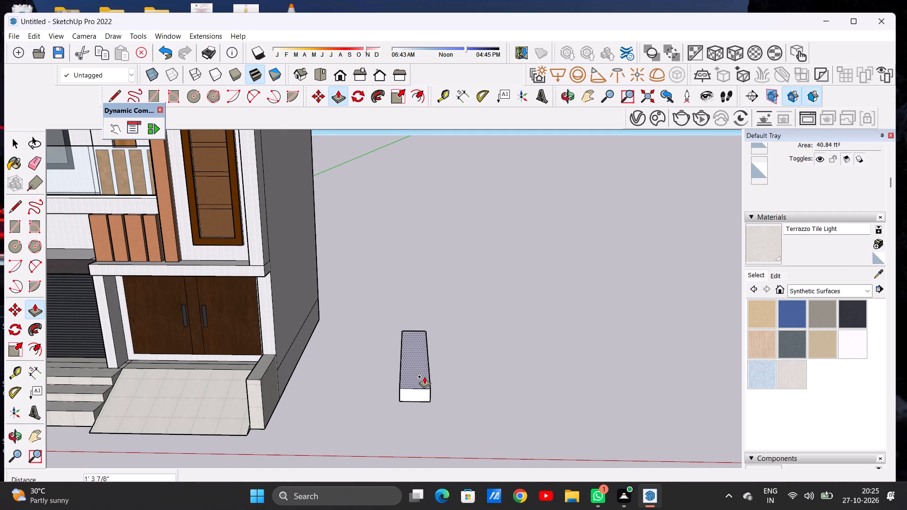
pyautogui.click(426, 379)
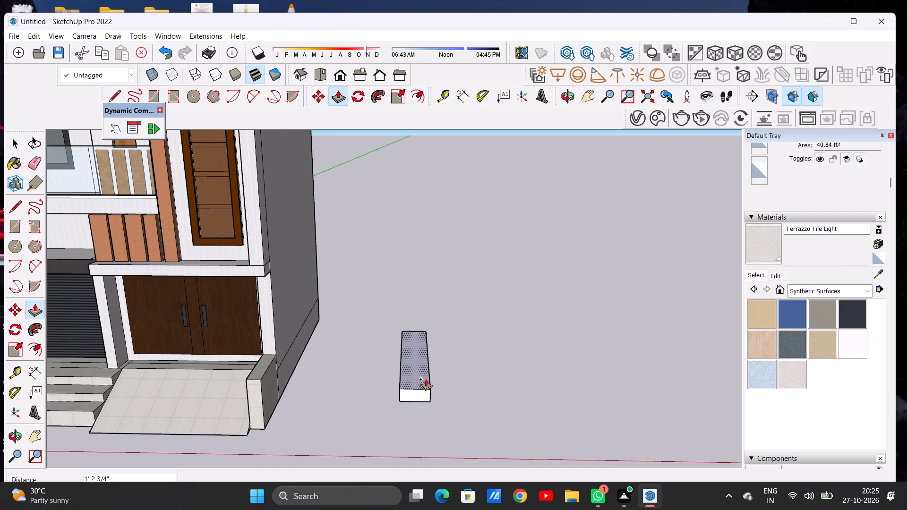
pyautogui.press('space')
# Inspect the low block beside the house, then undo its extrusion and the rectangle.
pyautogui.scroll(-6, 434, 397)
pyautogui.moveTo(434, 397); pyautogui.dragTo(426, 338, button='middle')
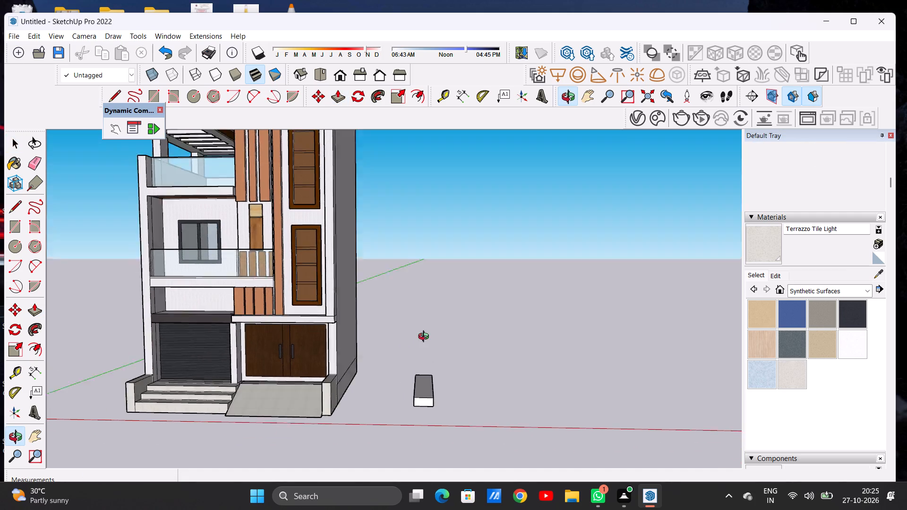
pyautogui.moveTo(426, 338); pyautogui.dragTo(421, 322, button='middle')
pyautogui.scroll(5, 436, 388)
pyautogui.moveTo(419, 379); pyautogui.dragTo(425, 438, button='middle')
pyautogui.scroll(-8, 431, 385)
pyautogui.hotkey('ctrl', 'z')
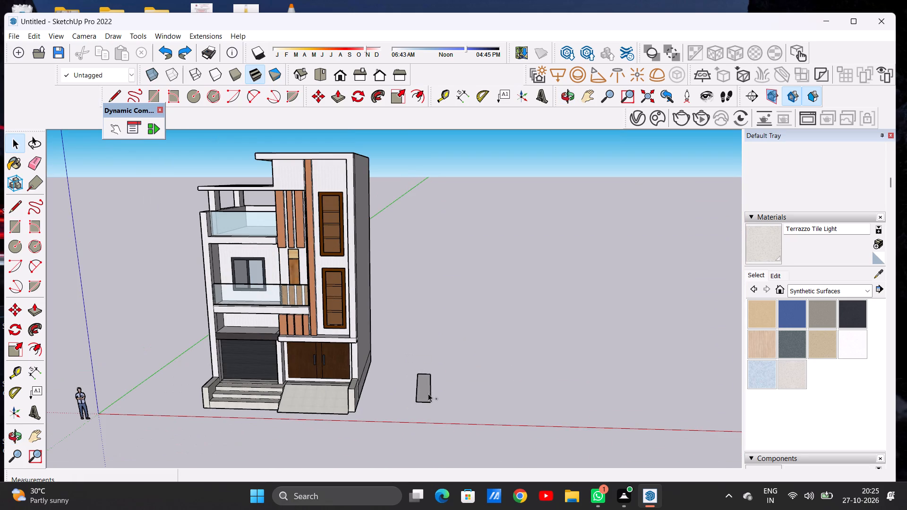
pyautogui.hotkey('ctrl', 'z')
# Check the house in the standard top and front views, and the empty ground beside it from above.
pyautogui.scroll(-7, 423, 379)
pyautogui.moveTo(434, 374); pyautogui.dragTo(431, 399, button='middle')
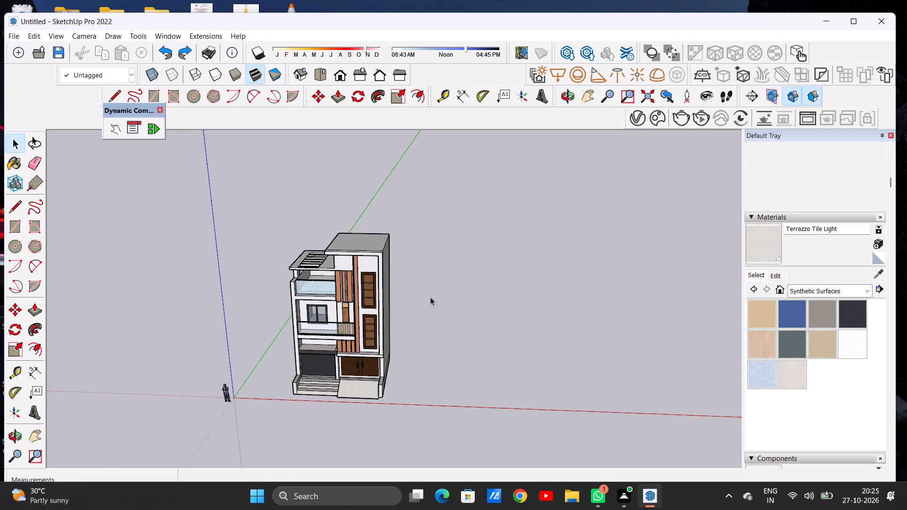
pyautogui.click(326, 77)
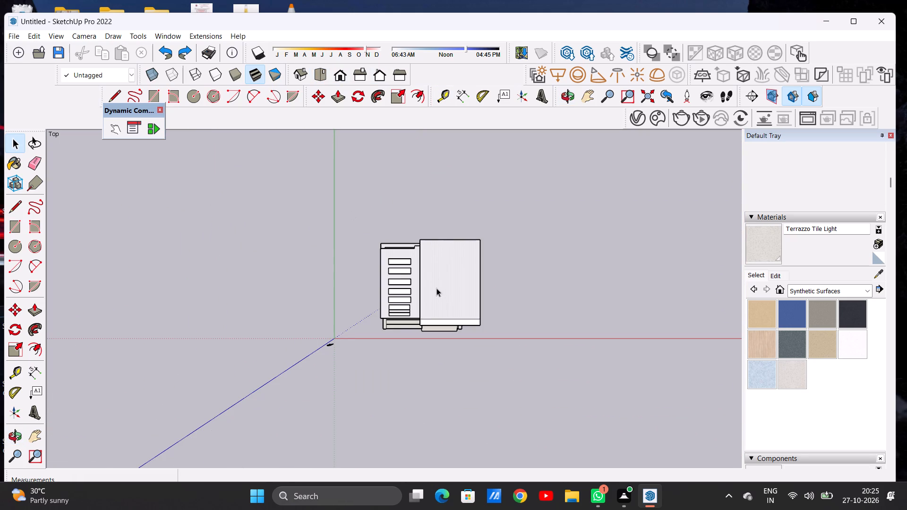
pyautogui.click(341, 74)
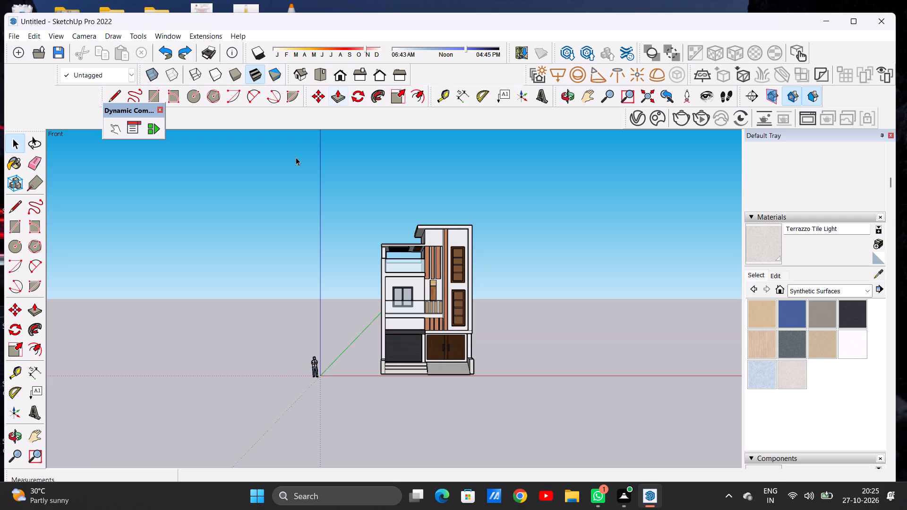
pyautogui.scroll(5, 684, 316)
pyautogui.moveTo(551, 289); pyautogui.dragTo(509, 385, button='middle')
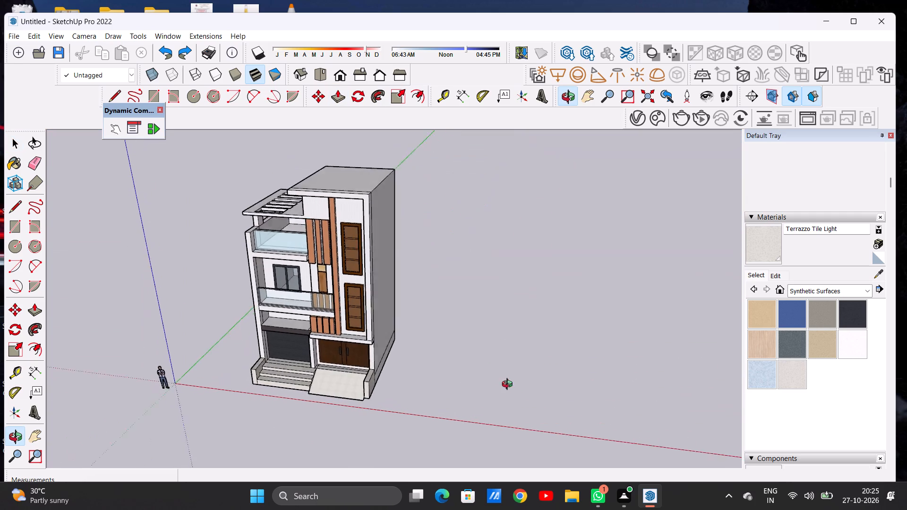
pyautogui.moveTo(509, 385); pyautogui.dragTo(523, 391, button='middle')
pyautogui.scroll(4, 558, 339)
pyautogui.moveTo(514, 323); pyautogui.dragTo(530, 365, button='middle')
pyautogui.scroll(-3, 518, 344)
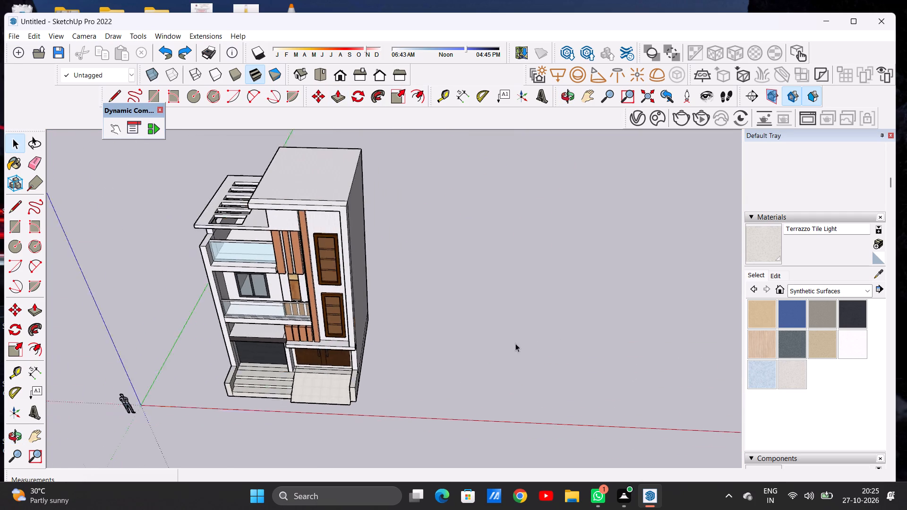
pyautogui.scroll(-3, 515, 343)
pyautogui.scroll(5, 532, 346)
pyautogui.scroll(-1, 533, 347)
pyautogui.scroll(1, 534, 349)
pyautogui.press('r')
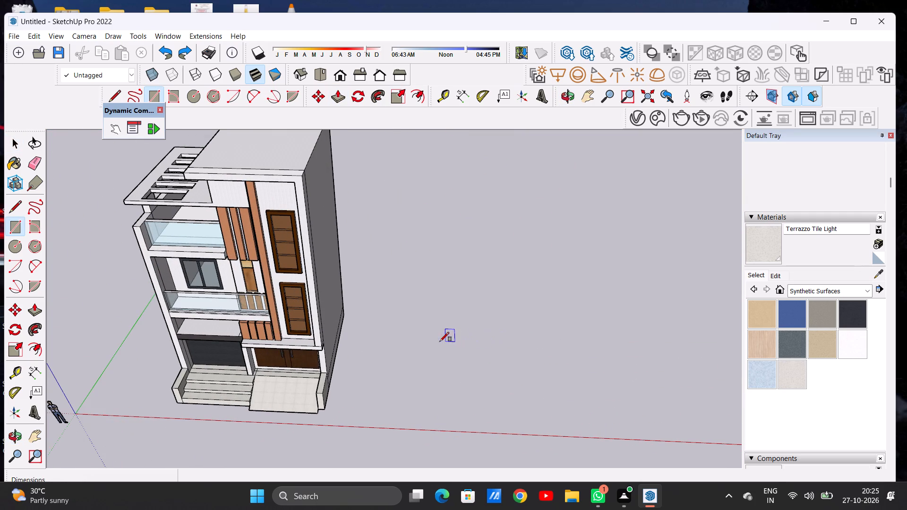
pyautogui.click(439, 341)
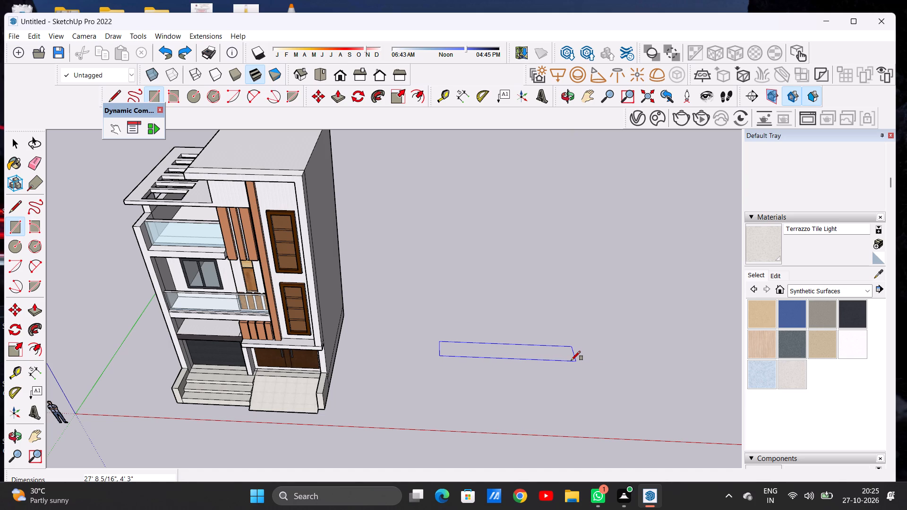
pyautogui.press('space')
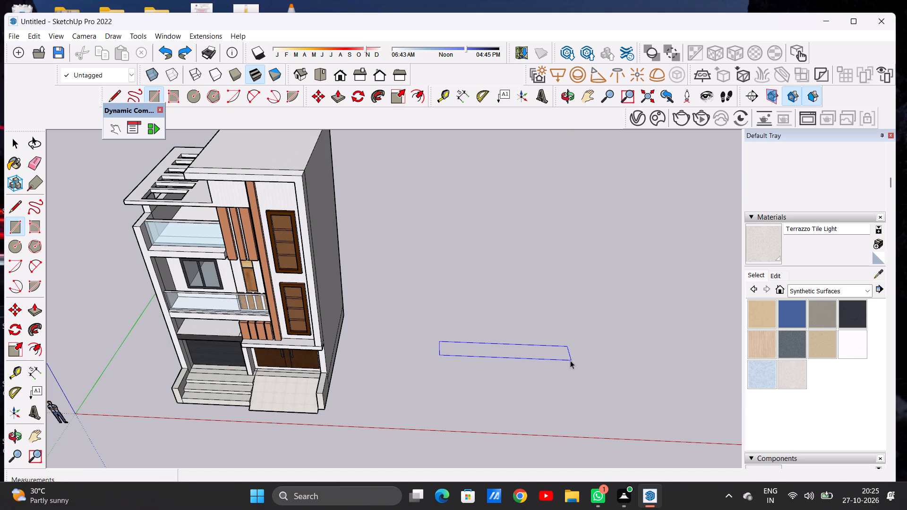
# Draw a narrow rectangle about 3' 6" by 15' 6" on the ground beside the house, its long side running front to back.
pyautogui.press('r')
pyautogui.click(404, 330)
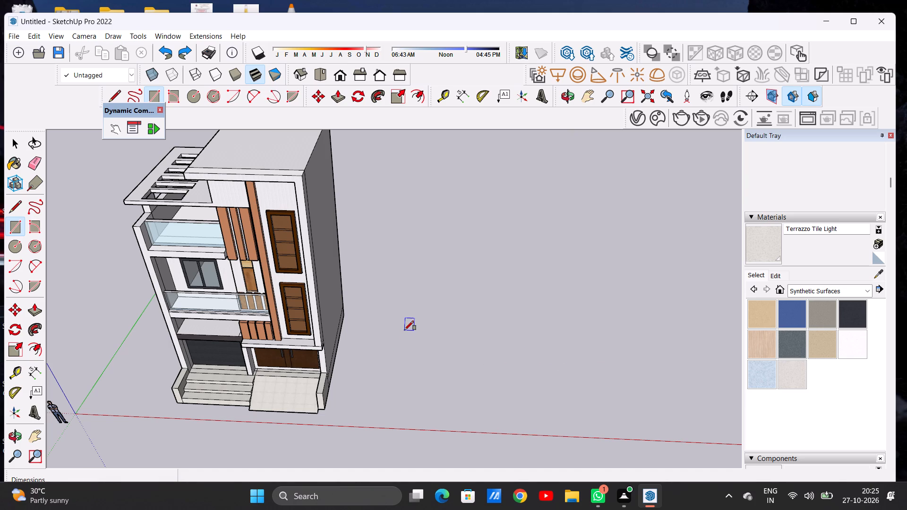
pyautogui.click(419, 383)
pyautogui.press('space')
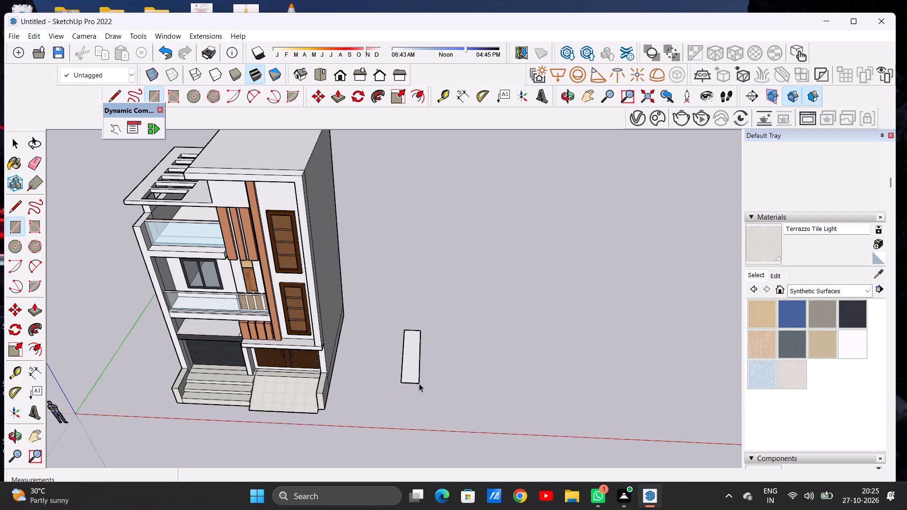
# Extrude the narrow ground rectangle upward about 1' 7" into a low block.
pyautogui.press('p')
pyautogui.click(412, 367)
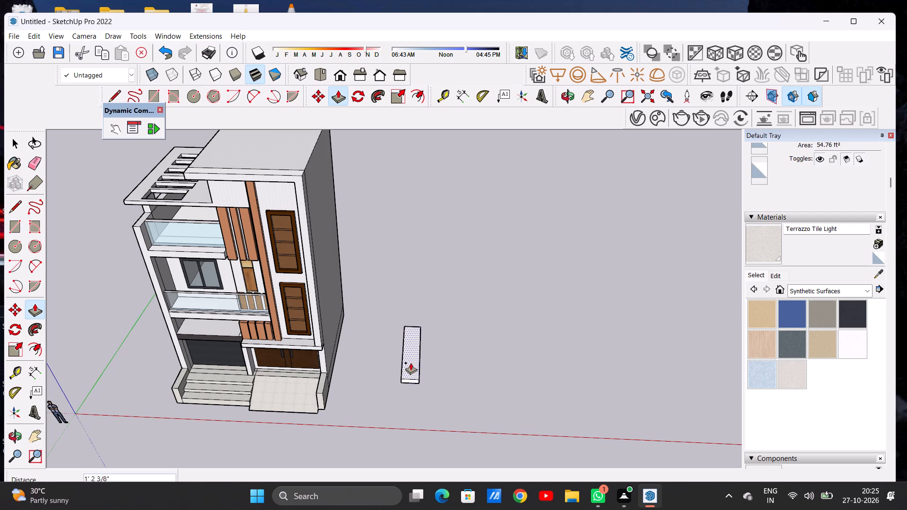
pyautogui.moveTo(413, 379); pyautogui.dragTo(427, 332, button='middle')
pyautogui.scroll(4, 418, 375)
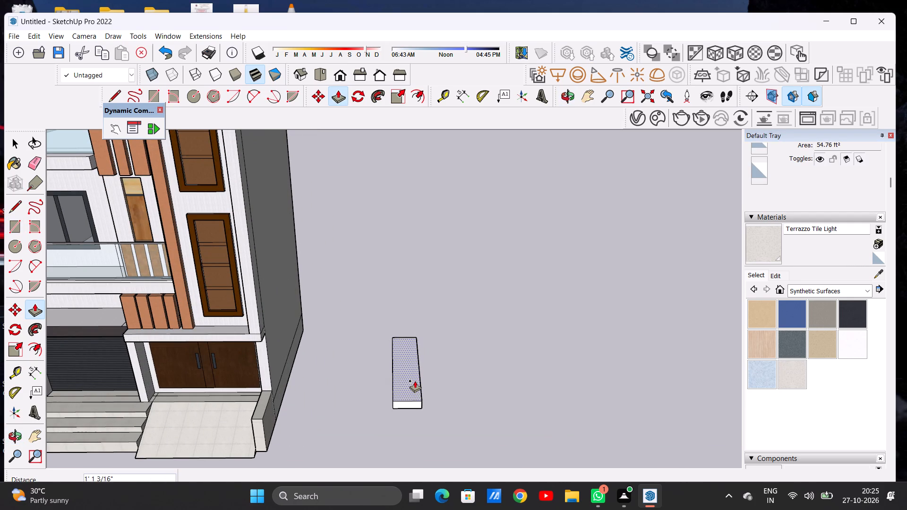
pyautogui.click(416, 377)
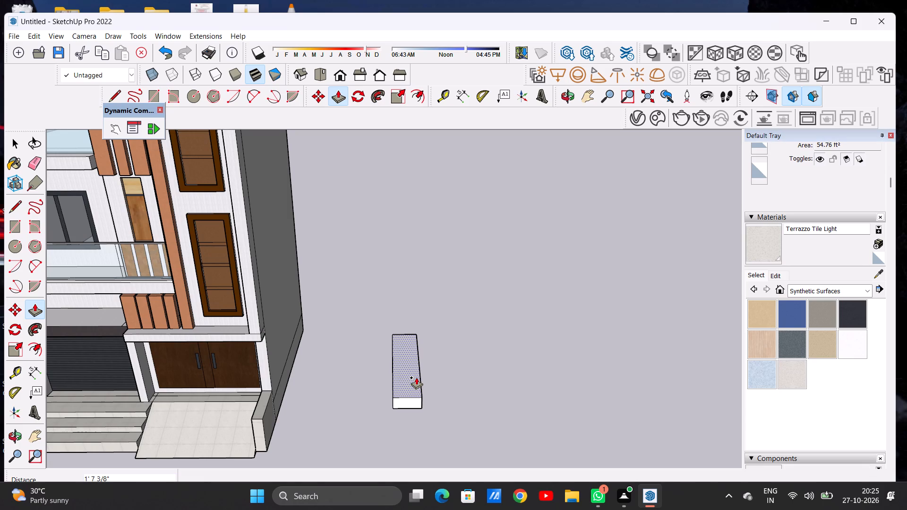
pyautogui.press('space')
# Select all connected geometry of the low block beside the house and make it a group.
pyautogui.scroll(-5, 415, 392)
pyautogui.moveTo(412, 400); pyautogui.dragTo(408, 381, button='middle')
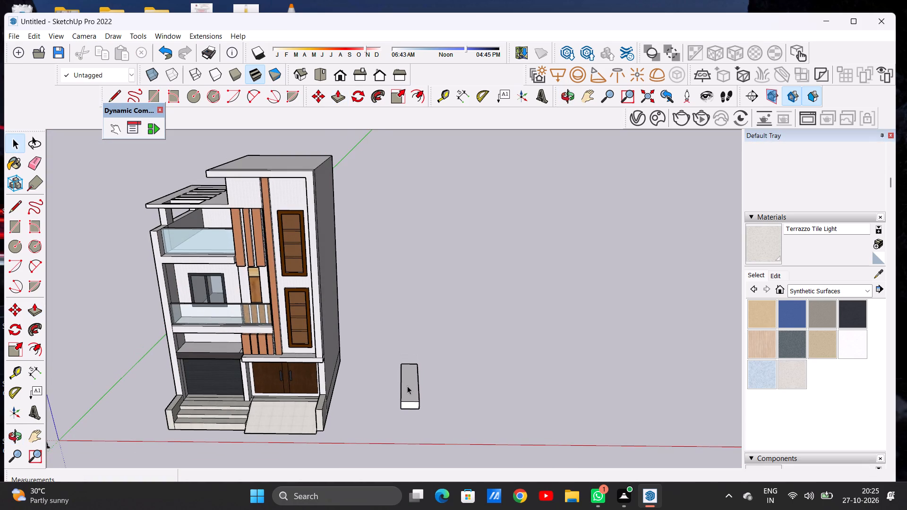
pyautogui.scroll(-3, 429, 402)
pyautogui.scroll(1, 423, 408)
pyautogui.scroll(-1, 418, 413)
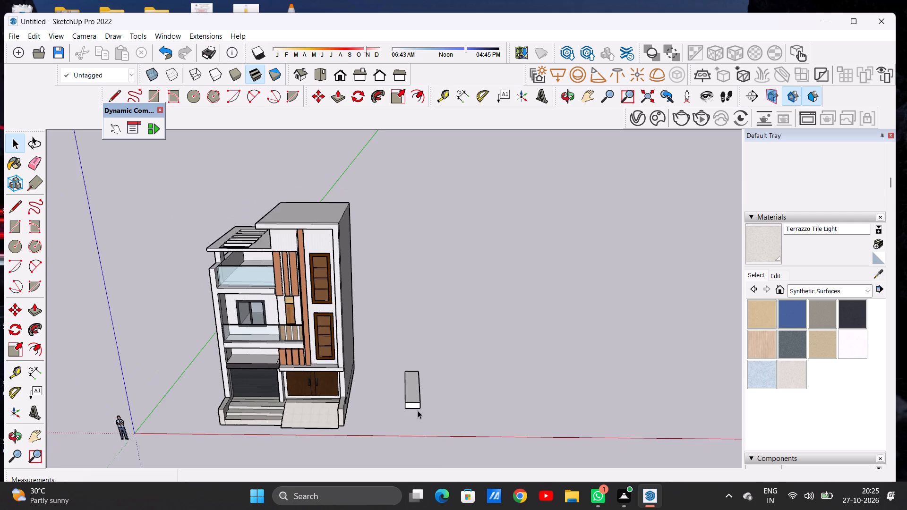
pyautogui.scroll(10, 420, 396)
pyautogui.tripleClick(413, 416)
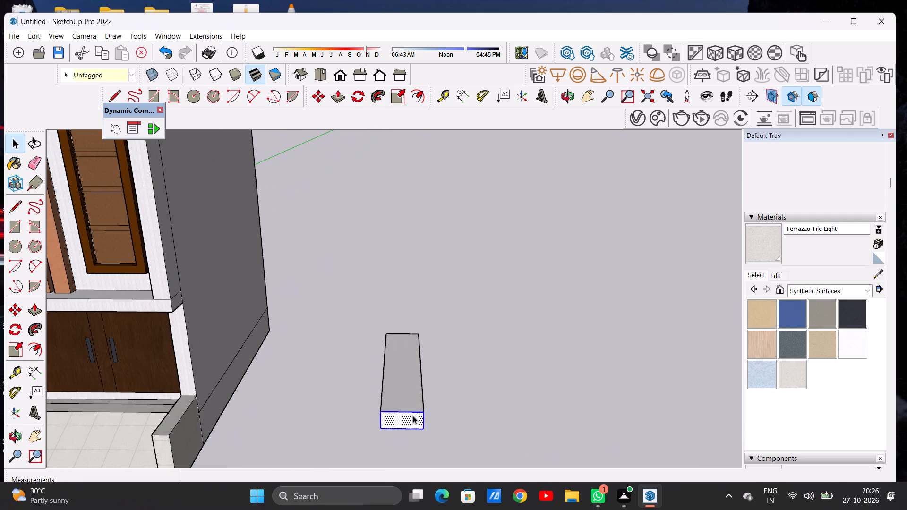
pyautogui.click(413, 416)
pyautogui.rightClick(413, 416)
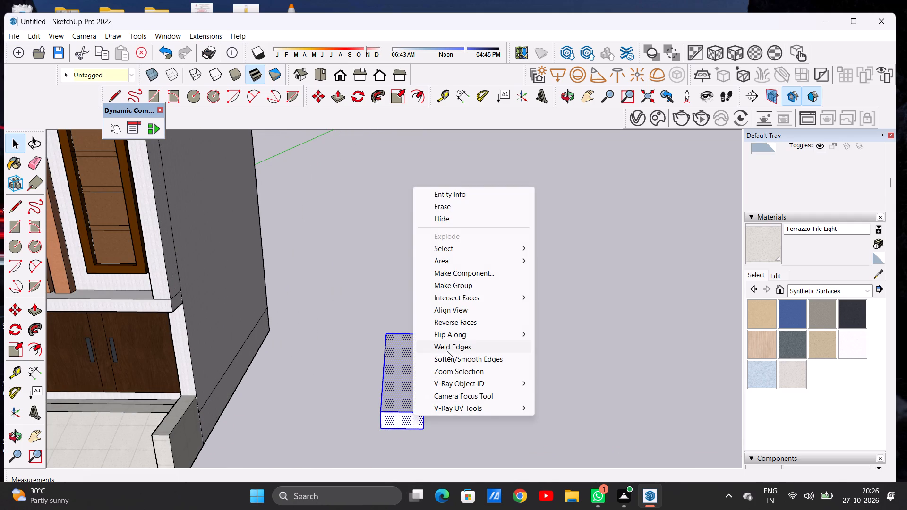
pyautogui.click(468, 287)
# Copy the grouped block three times in a rising row away from the house, each copy's bottom corner on the previous block's far top corner.
pyautogui.press('m')
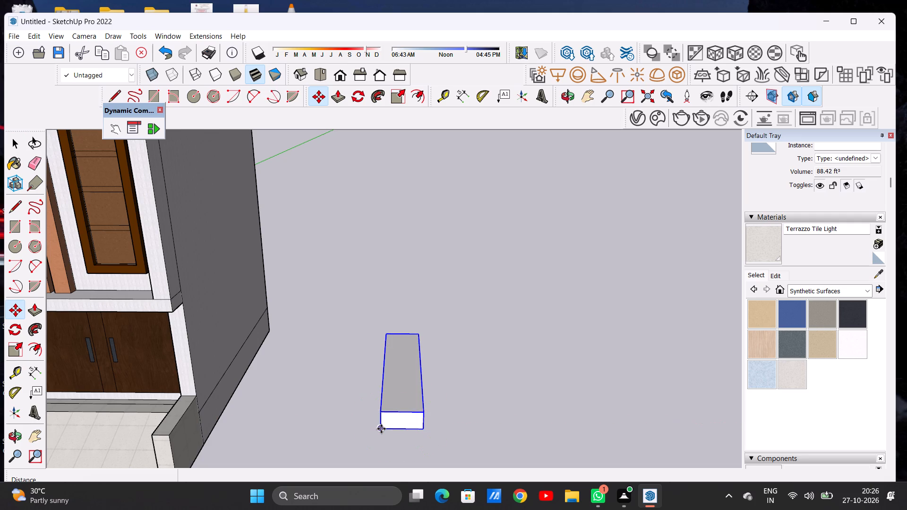
pyautogui.click(381, 429)
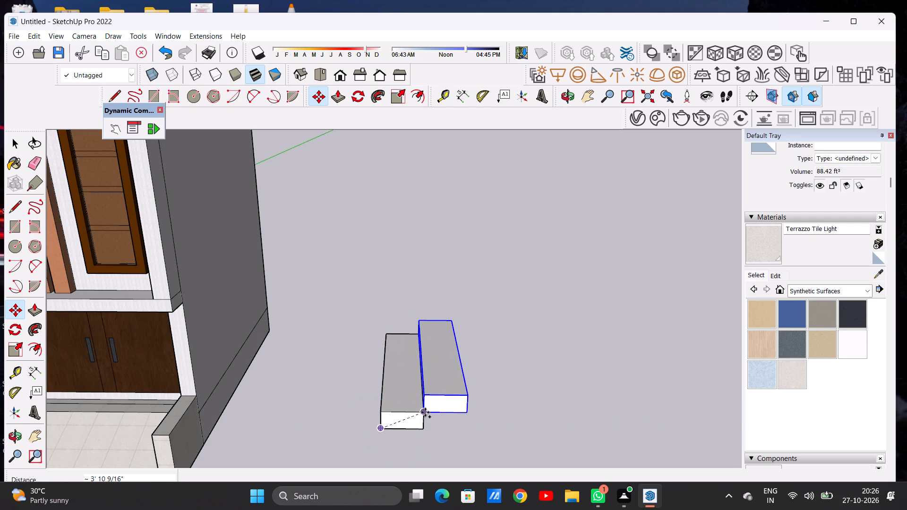
pyautogui.click(425, 412)
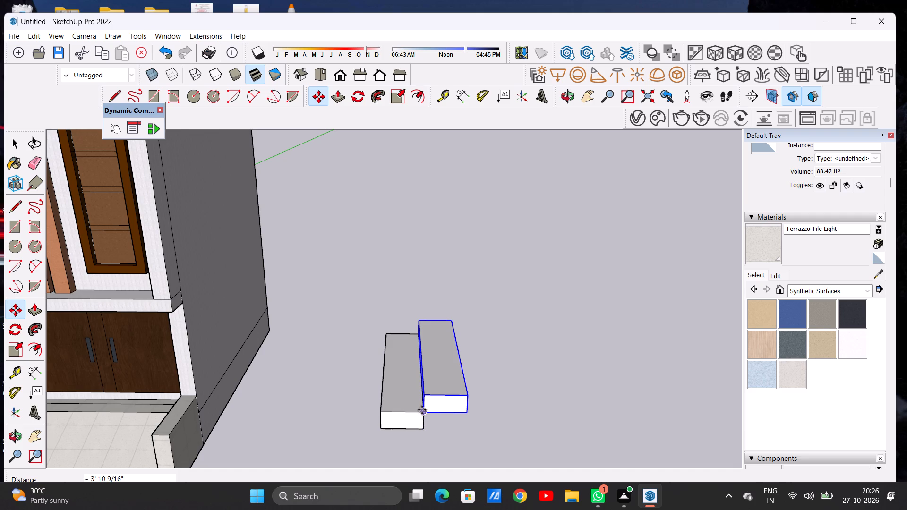
pyautogui.click(422, 410)
pyautogui.scroll(4, 469, 391)
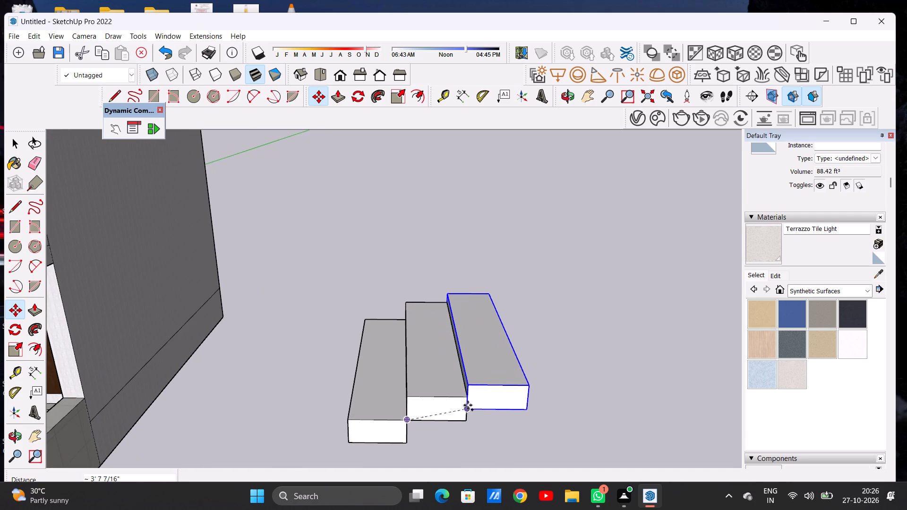
pyautogui.click(470, 395)
pyautogui.scroll(-8, 415, 413)
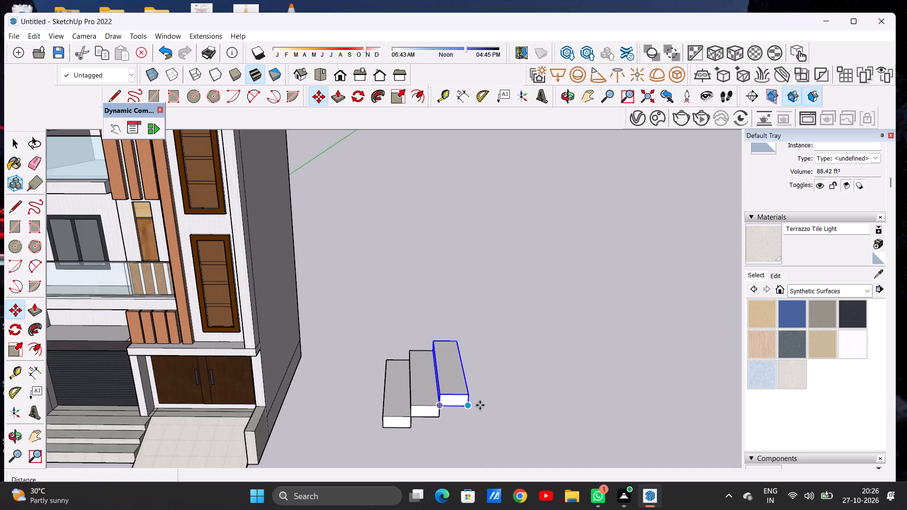
pyautogui.scroll(10, 478, 402)
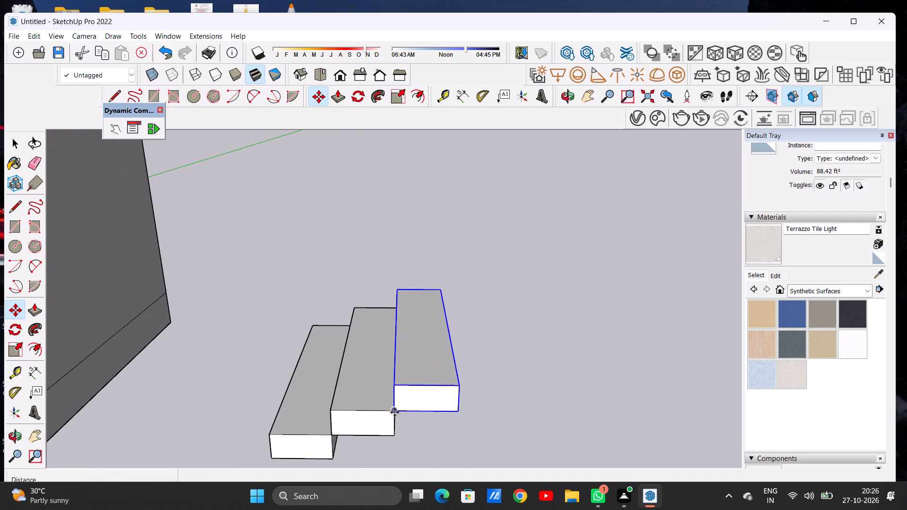
pyautogui.click(394, 412)
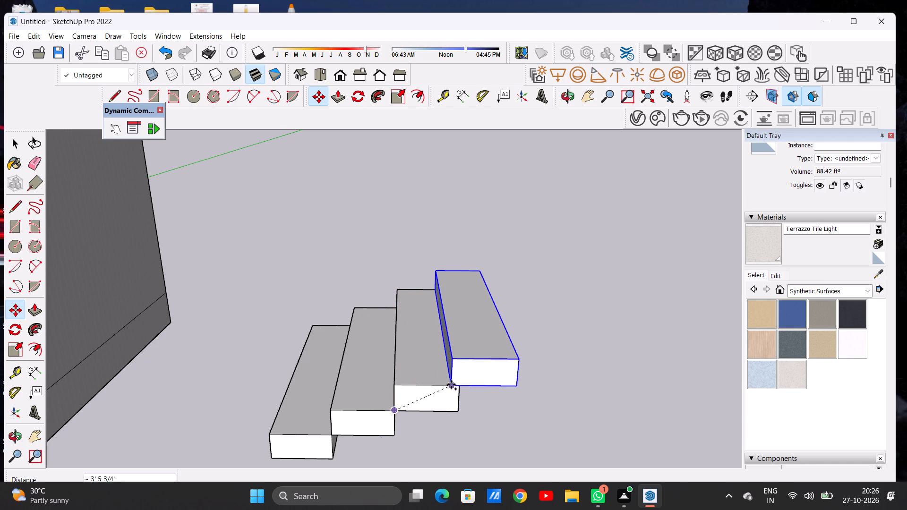
pyautogui.click(459, 386)
pyautogui.scroll(-7, 389, 399)
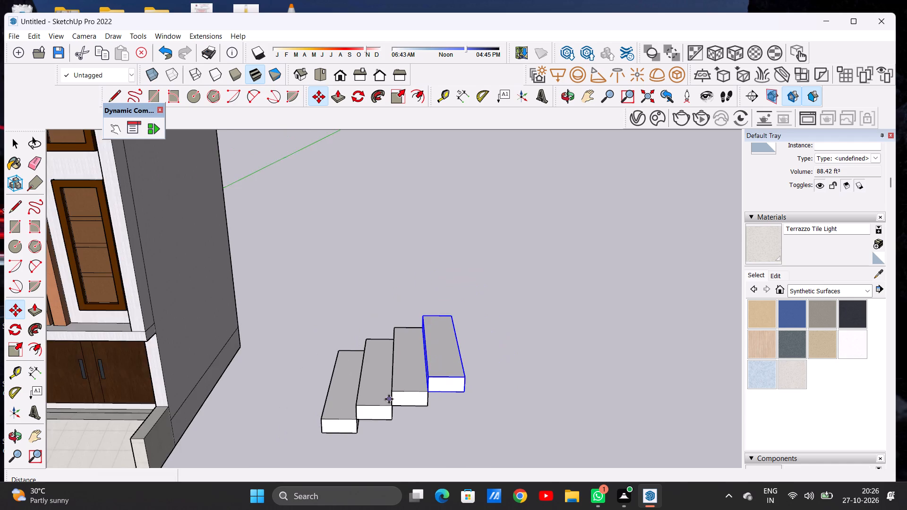
# Add three more copies of the block at the upper end of the flight, each offset about 3' 10" diagonally from the previous one.
pyautogui.scroll(6, 427, 392)
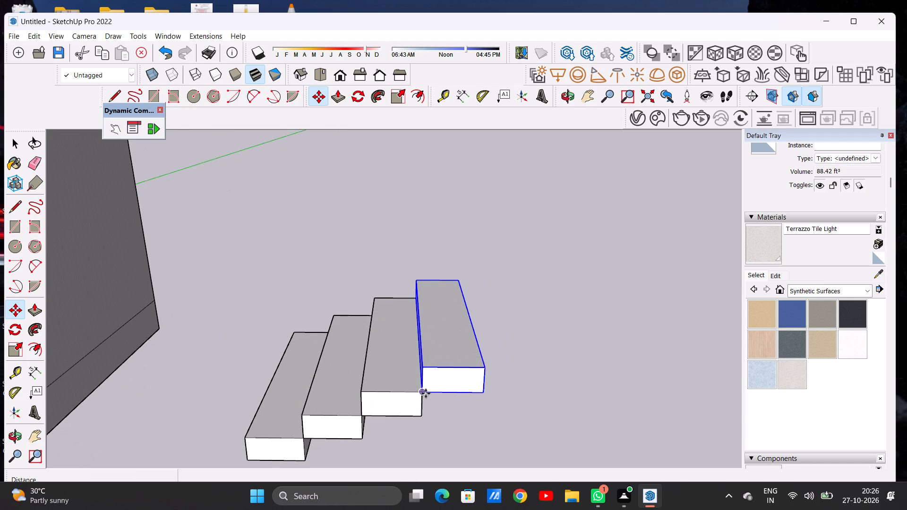
pyautogui.click(426, 393)
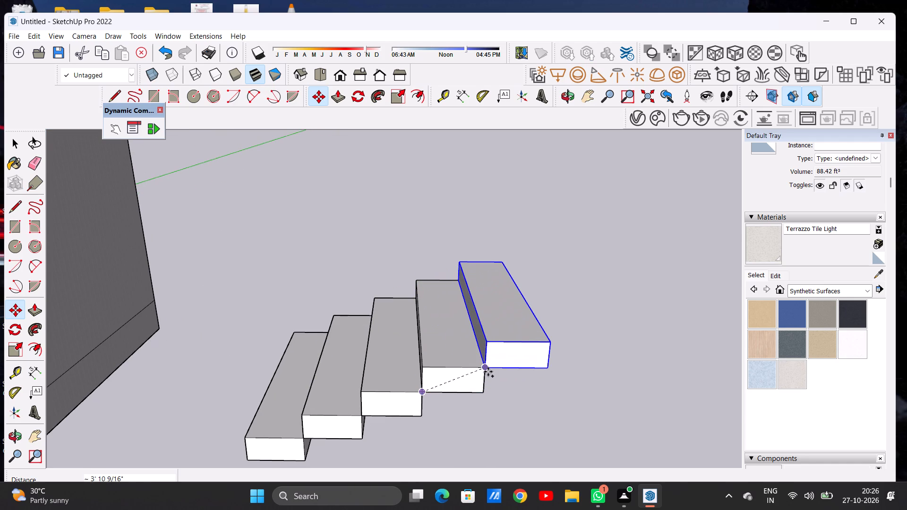
pyautogui.click(488, 372)
pyautogui.scroll(-7, 420, 404)
pyautogui.scroll(2, 471, 343)
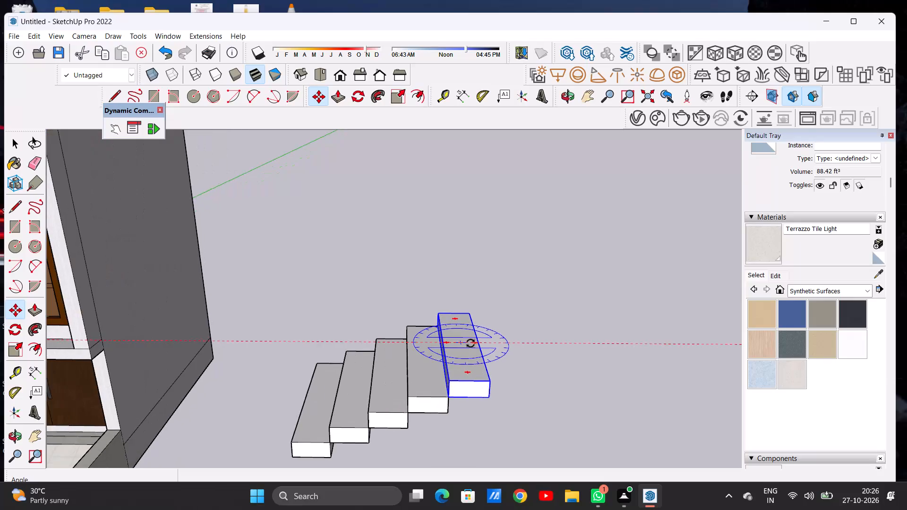
pyautogui.scroll(7, 471, 343)
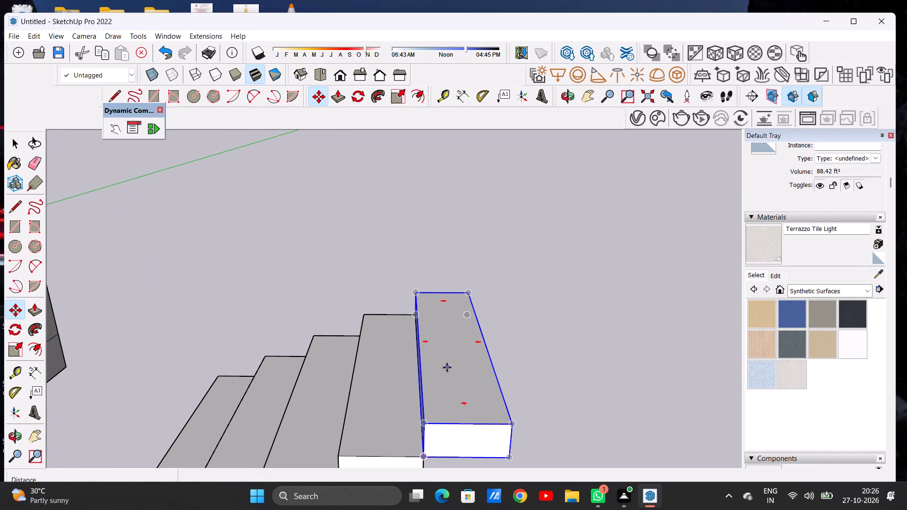
pyautogui.press('space')
pyautogui.scroll(-7, 514, 335)
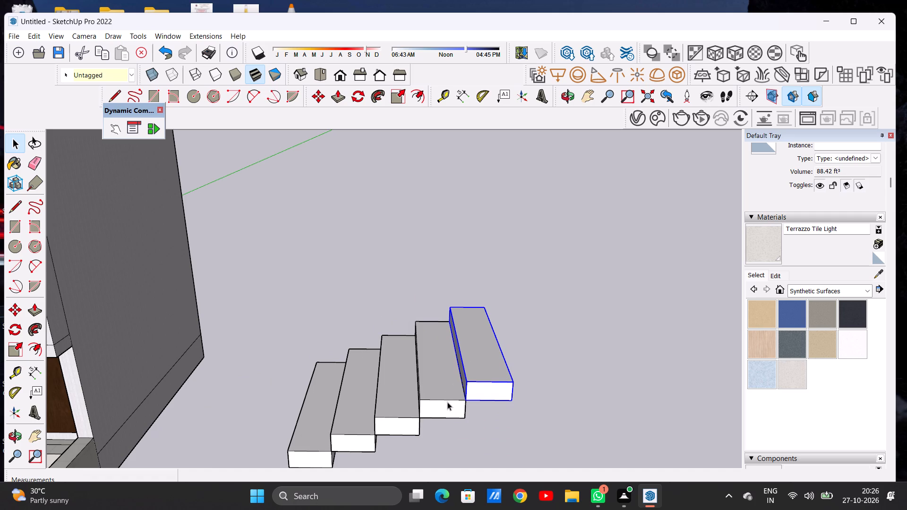
pyautogui.press('m')
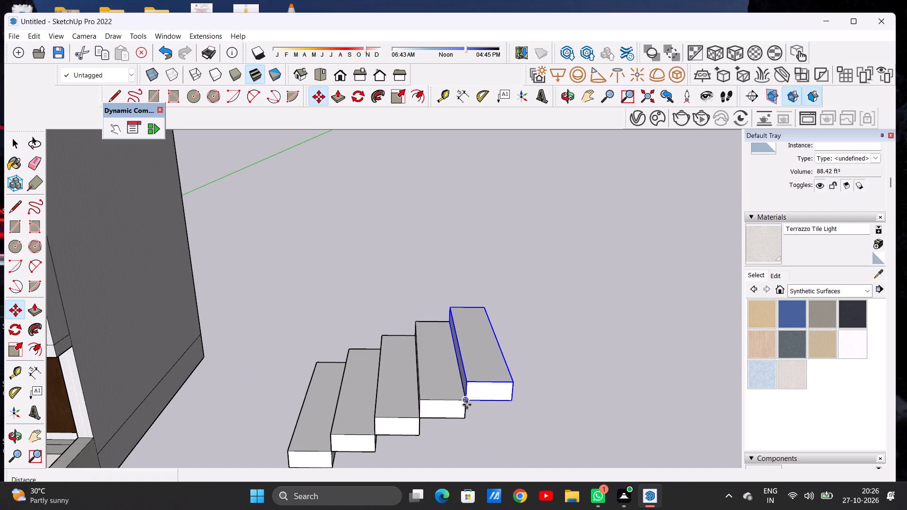
pyautogui.click(467, 405)
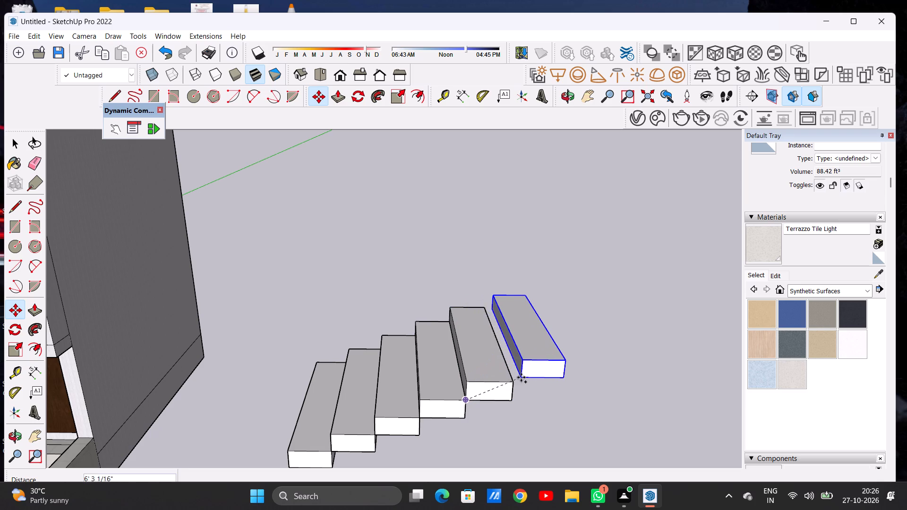
pyautogui.click(511, 382)
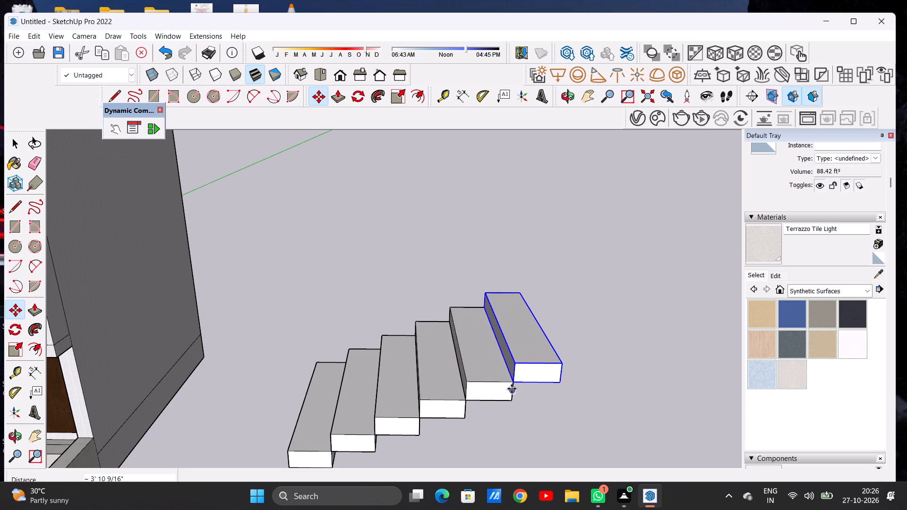
pyautogui.click(512, 388)
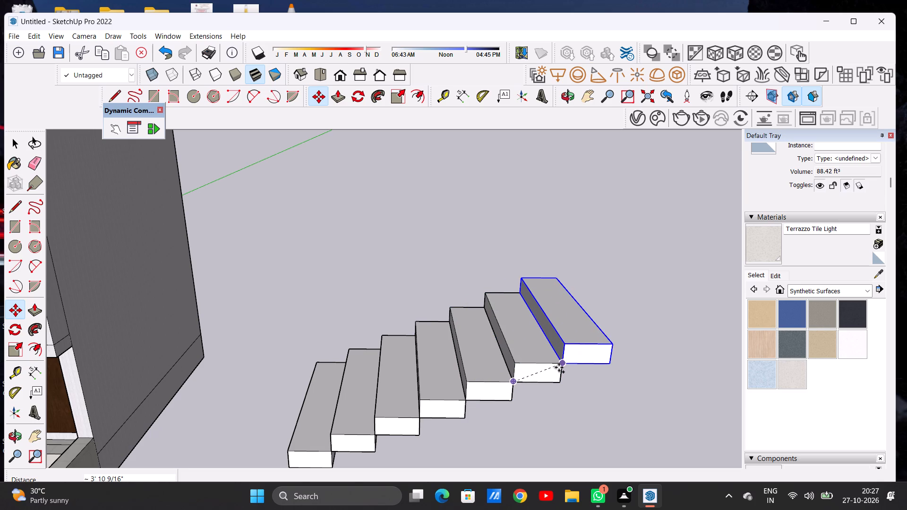
pyautogui.click(559, 367)
# Extend the flight with two more corner-to-corner copies of the top block, making nine steps in all.
pyautogui.scroll(-11, 462, 377)
pyautogui.scroll(-5, 416, 382)
pyautogui.moveTo(487, 395); pyautogui.dragTo(496, 352, button='middle')
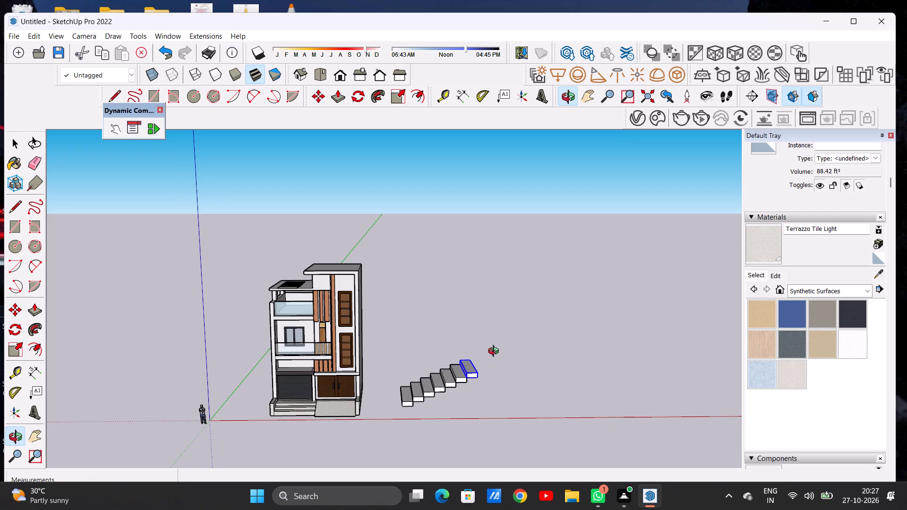
pyautogui.moveTo(496, 352); pyautogui.dragTo(480, 348, button='middle')
pyautogui.scroll(11, 471, 377)
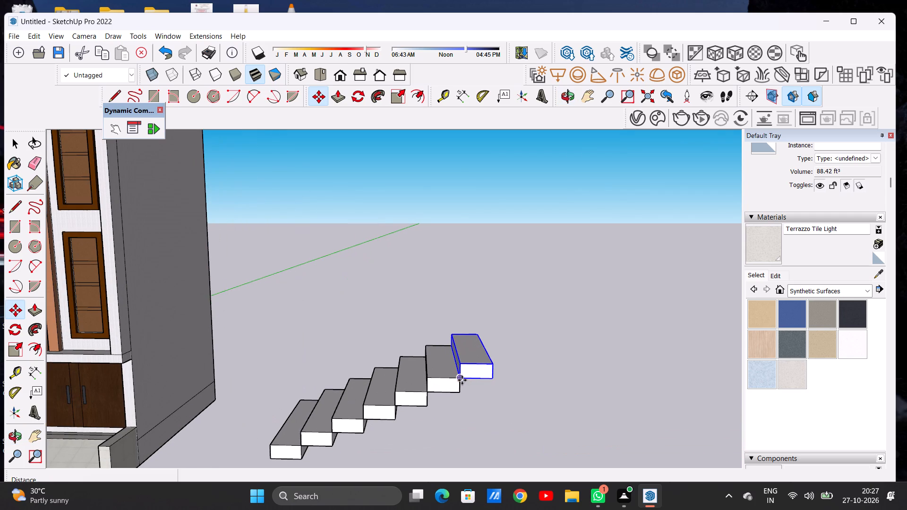
pyautogui.click(462, 380)
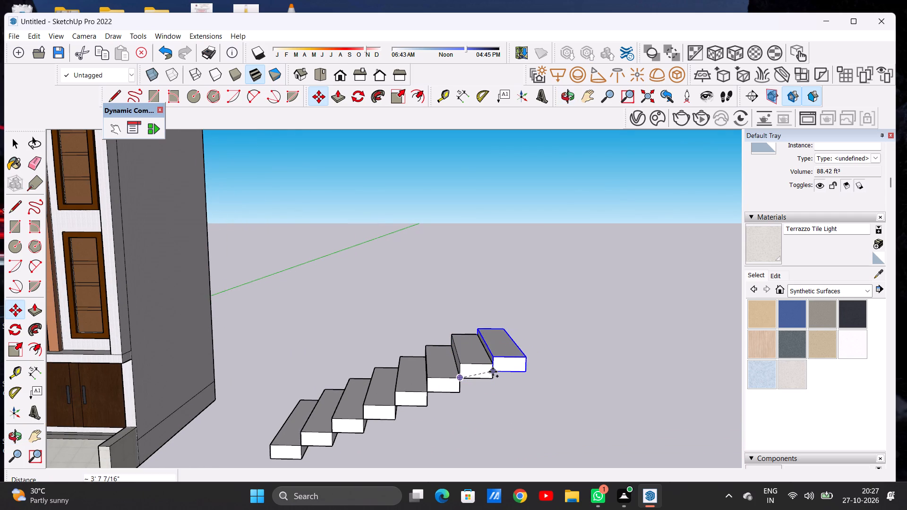
pyautogui.scroll(11, 493, 372)
pyautogui.click(490, 348)
pyautogui.scroll(-9, 457, 378)
pyautogui.scroll(3, 471, 372)
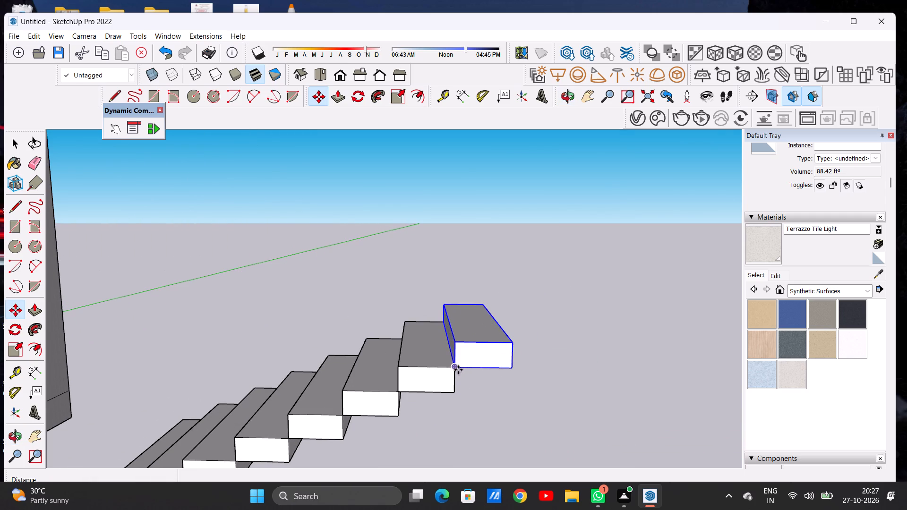
pyautogui.click(458, 370)
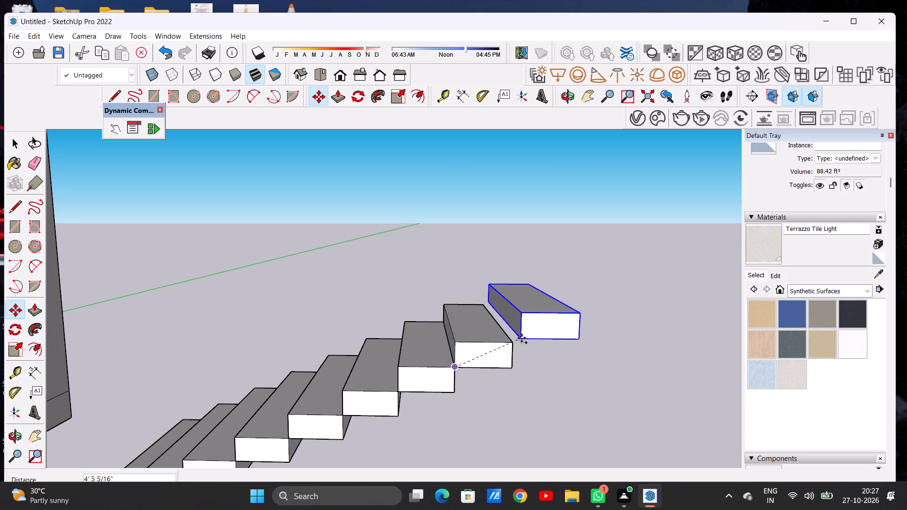
pyautogui.click(509, 342)
pyautogui.press('space')
# Deselect the top block and examine the stepped flight beside the house from several angles and distances.
pyautogui.scroll(-4, 509, 364)
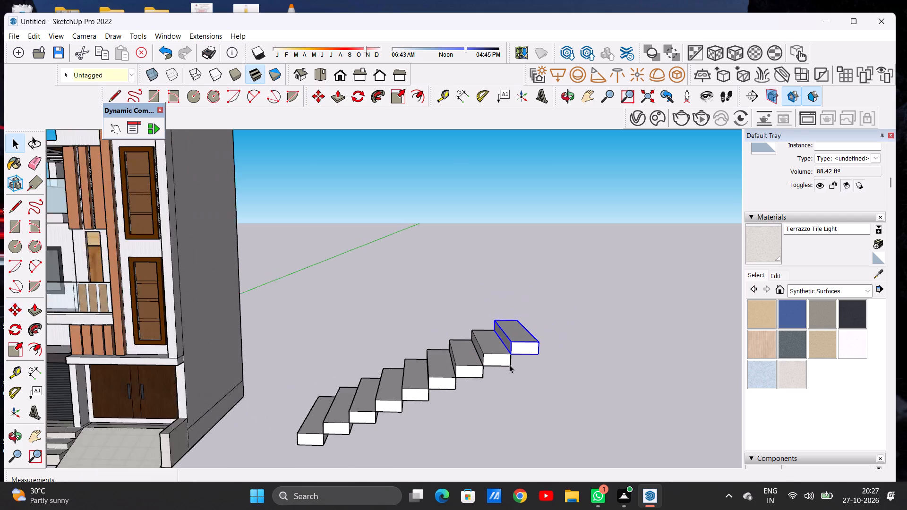
pyautogui.scroll(-14, 509, 365)
pyautogui.scroll(6, 458, 377)
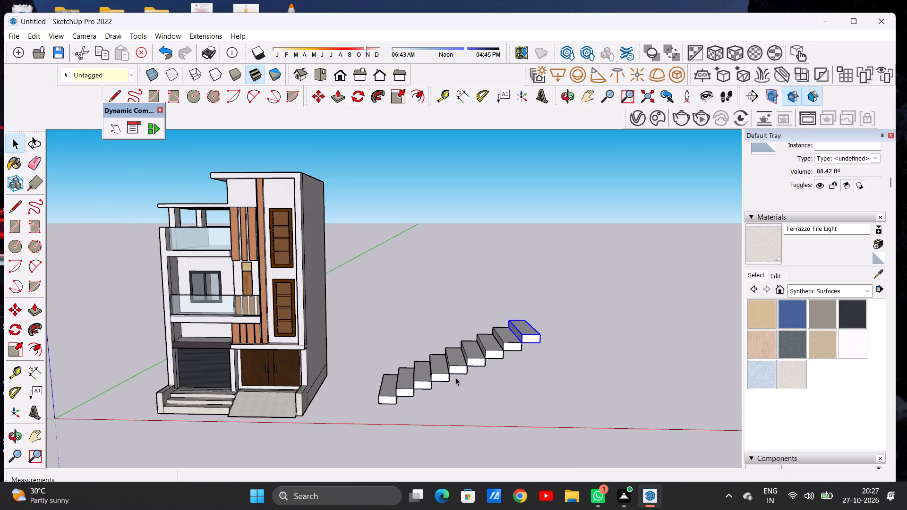
pyautogui.scroll(4, 455, 377)
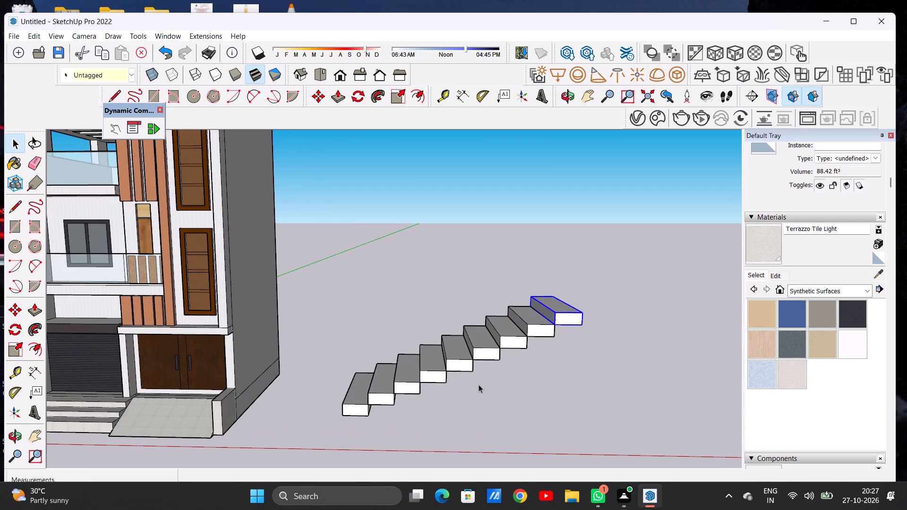
pyautogui.click(486, 385)
pyautogui.moveTo(523, 375); pyautogui.dragTo(522, 374, button='middle')
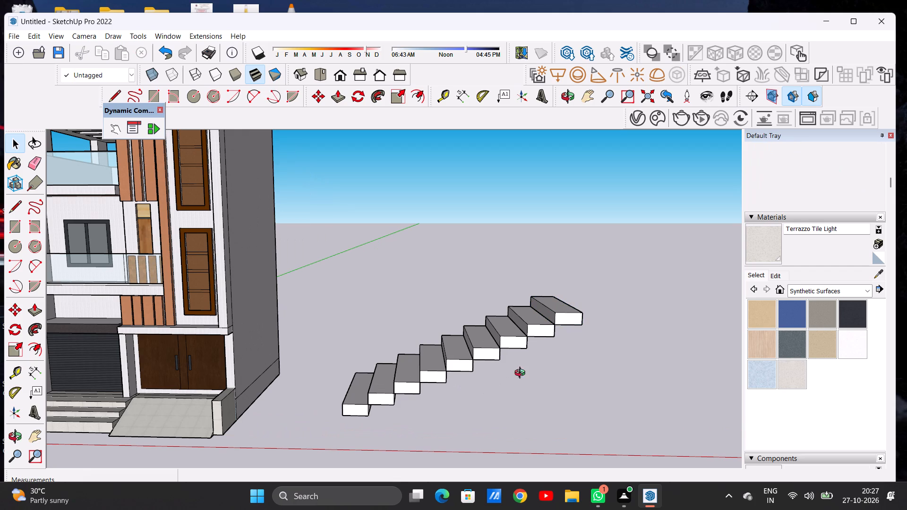
pyautogui.moveTo(522, 374); pyautogui.dragTo(536, 360, button='middle')
pyautogui.scroll(-5, 483, 365)
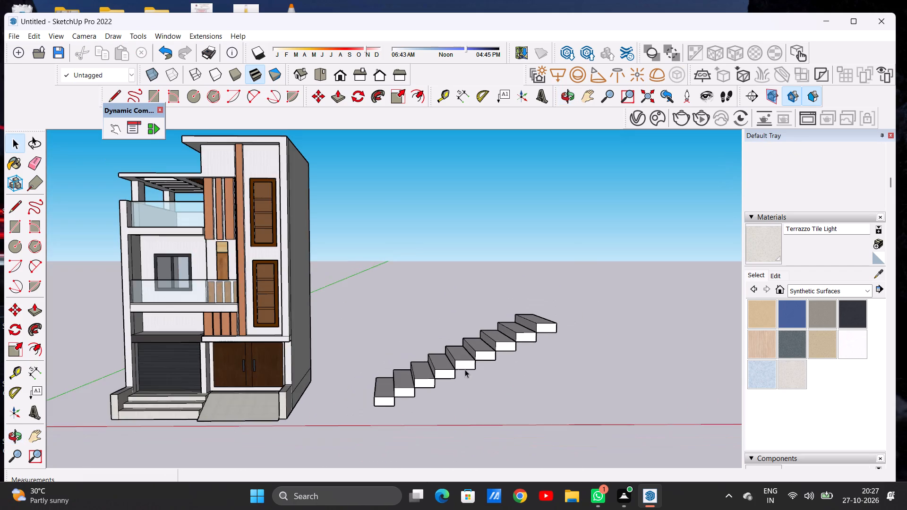
pyautogui.moveTo(415, 375); pyautogui.dragTo(413, 446, button='middle')
pyautogui.scroll(5, 399, 391)
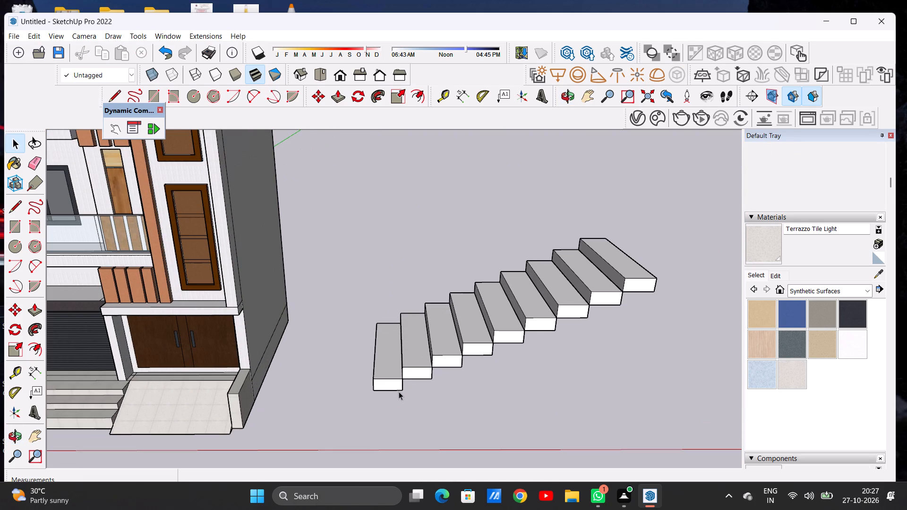
pyautogui.scroll(-4, 399, 391)
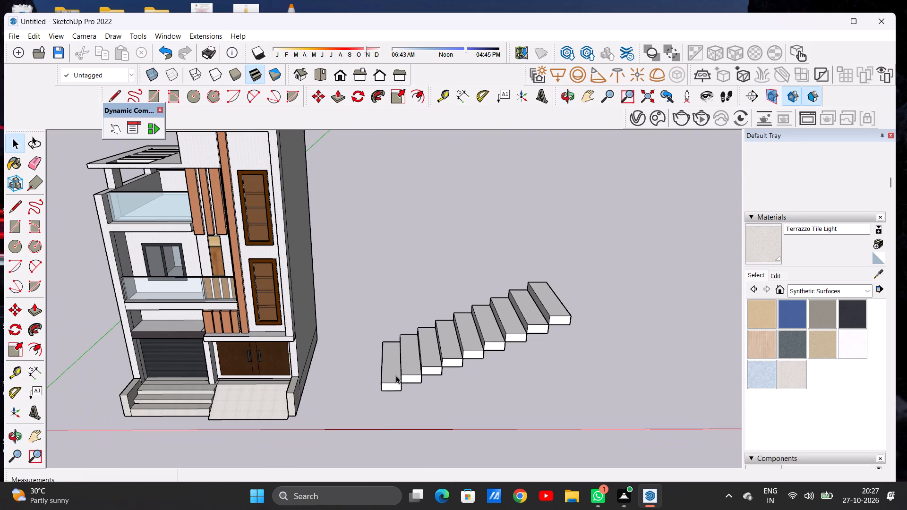
pyautogui.scroll(6, 396, 375)
pyautogui.scroll(-1, 393, 369)
pyautogui.scroll(1, 393, 370)
pyautogui.scroll(-13, 393, 370)
pyautogui.moveTo(388, 366); pyautogui.dragTo(554, 338, button='middle')
pyautogui.scroll(5, 431, 315)
pyautogui.moveTo(425, 324); pyautogui.dragTo(390, 378, button='middle')
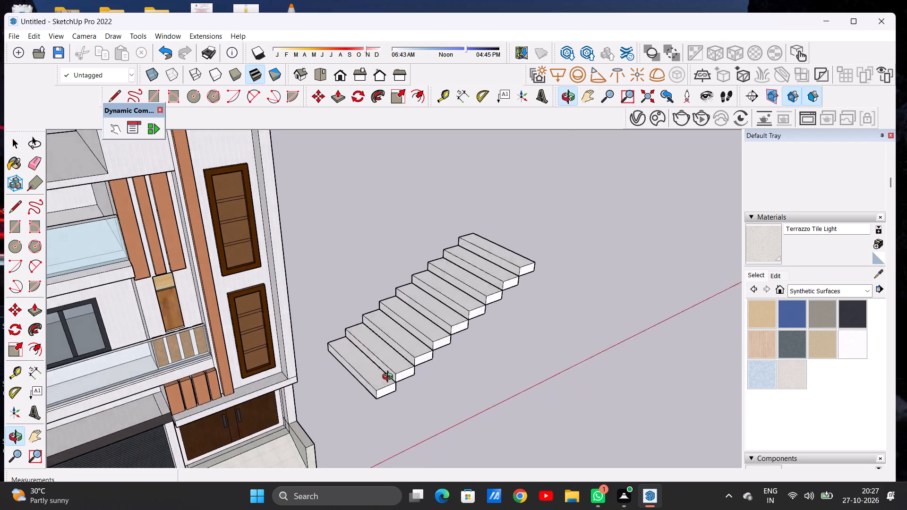
pyautogui.moveTo(390, 378); pyautogui.dragTo(416, 333, button='middle')
pyautogui.scroll(-10, 375, 365)
pyautogui.moveTo(403, 382); pyautogui.dragTo(363, 328, button='middle')
pyautogui.scroll(4, 414, 355)
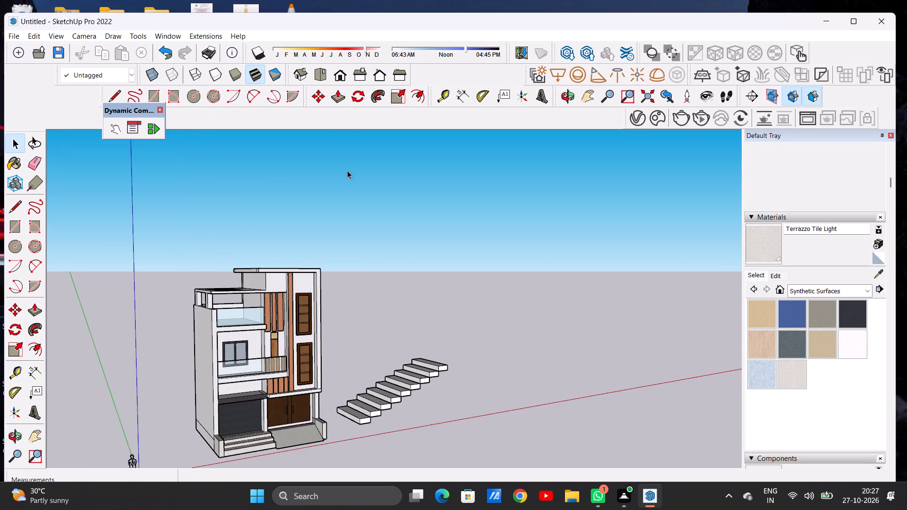
# Check the flight against the house in the standard top and front views, and look closely at its lowest steps.
pyautogui.click(323, 70)
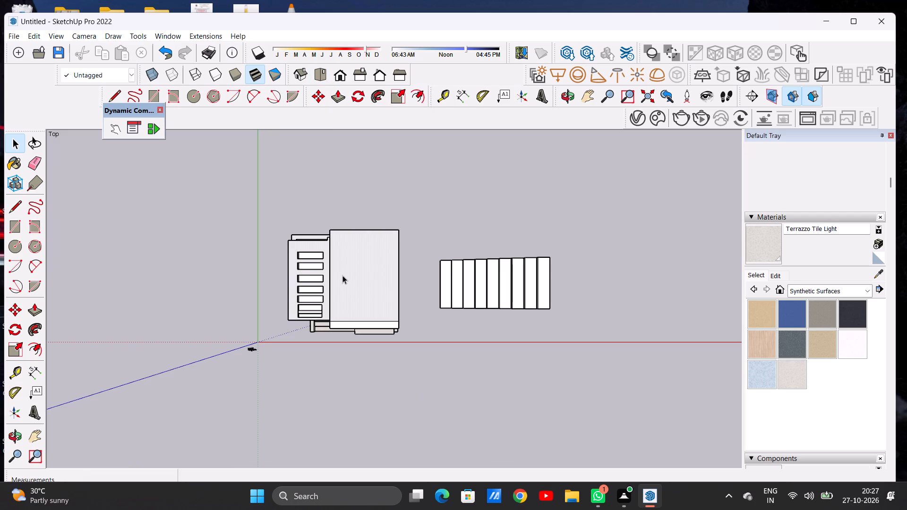
pyautogui.click(343, 75)
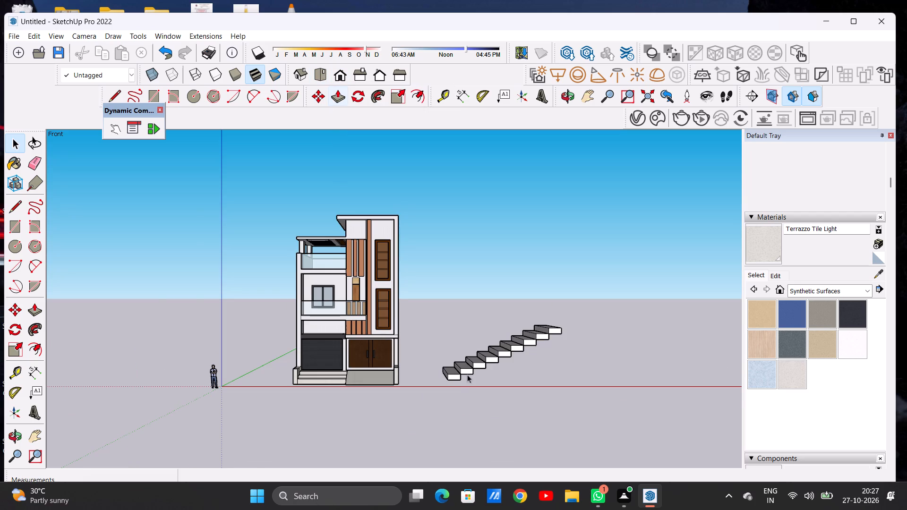
pyautogui.scroll(9, 468, 365)
pyautogui.moveTo(445, 348); pyautogui.dragTo(438, 395, button='middle')
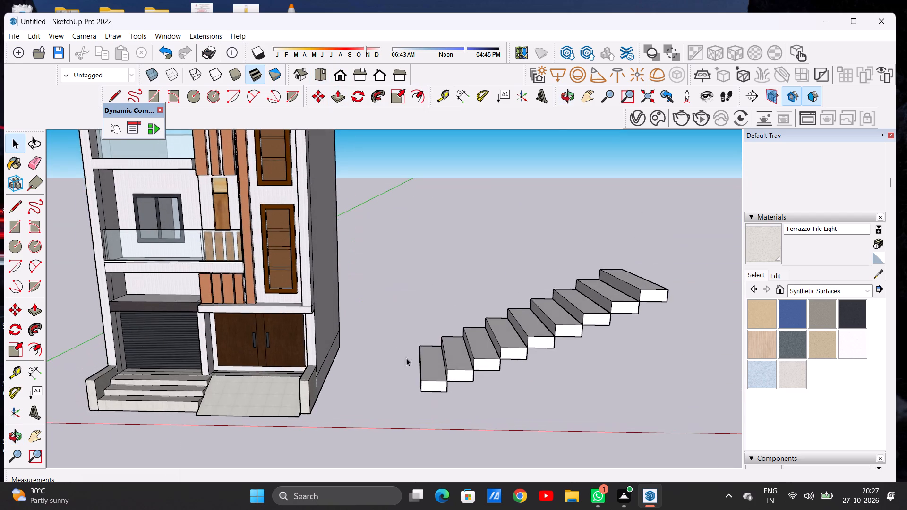
pyautogui.scroll(-5, 387, 339)
pyautogui.scroll(2, 416, 356)
pyautogui.scroll(-1, 416, 356)
pyautogui.scroll(8, 416, 356)
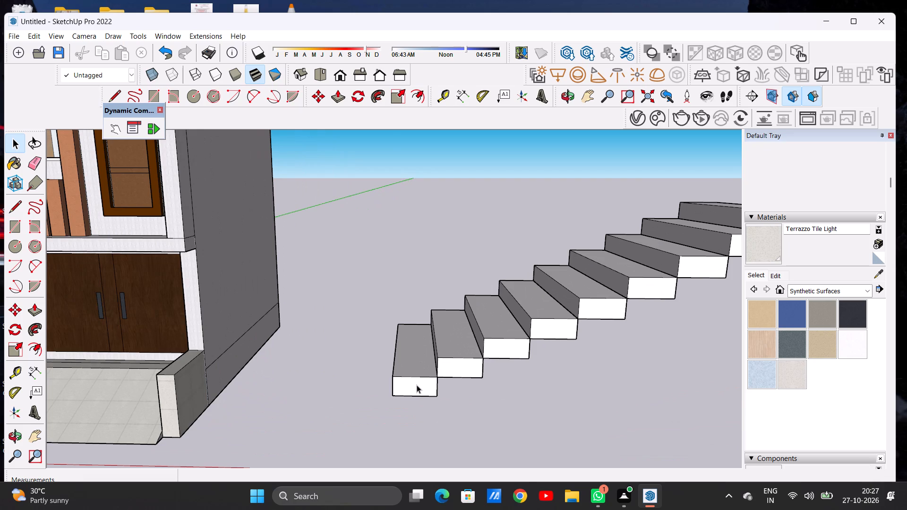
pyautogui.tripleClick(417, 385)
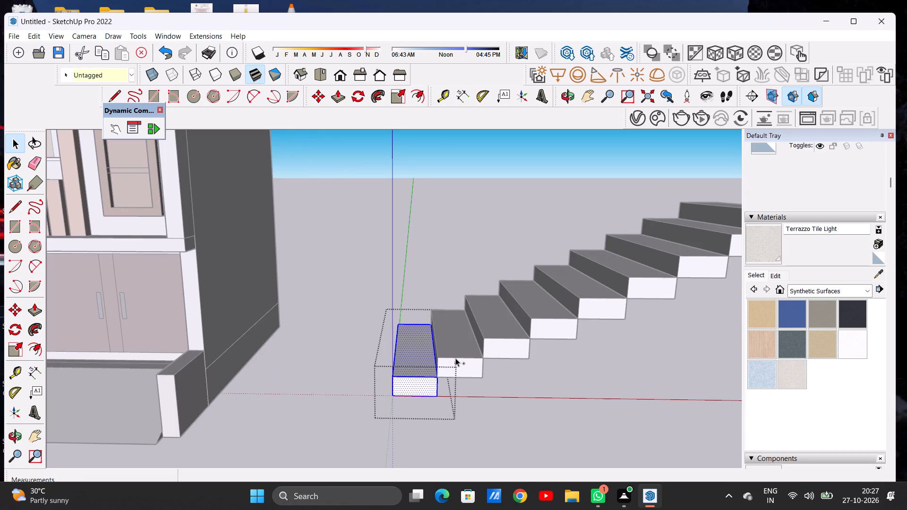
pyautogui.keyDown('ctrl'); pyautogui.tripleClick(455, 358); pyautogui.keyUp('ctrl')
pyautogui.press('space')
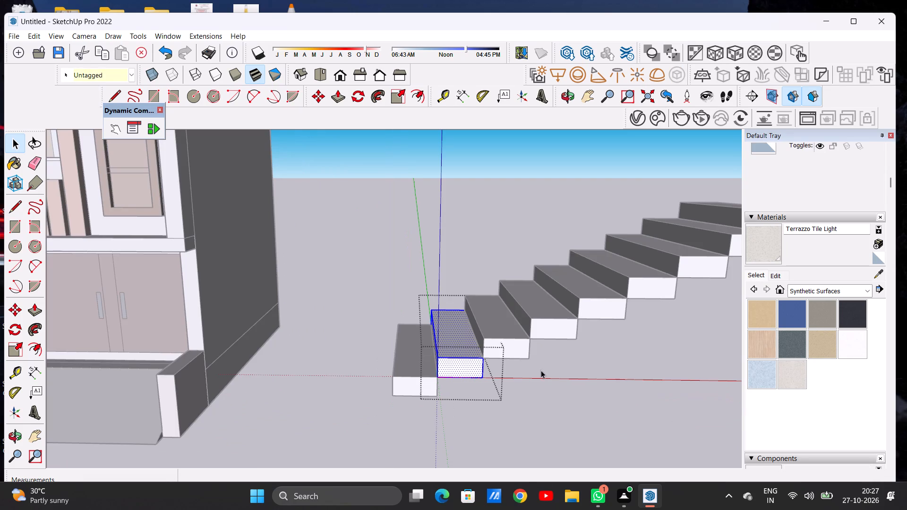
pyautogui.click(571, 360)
# Align the lowest block's drawing axes to its front face within the group, and leave the group.
pyautogui.doubleClick(427, 380)
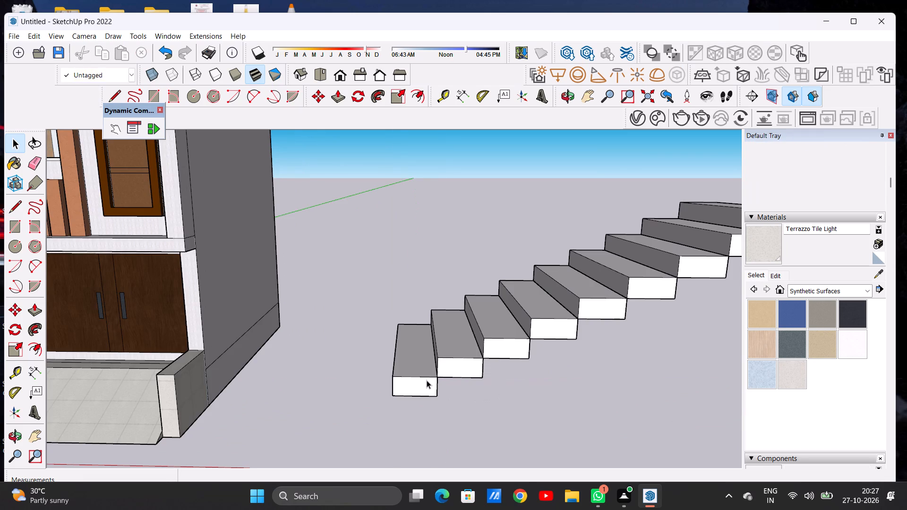
pyautogui.rightClick(427, 380)
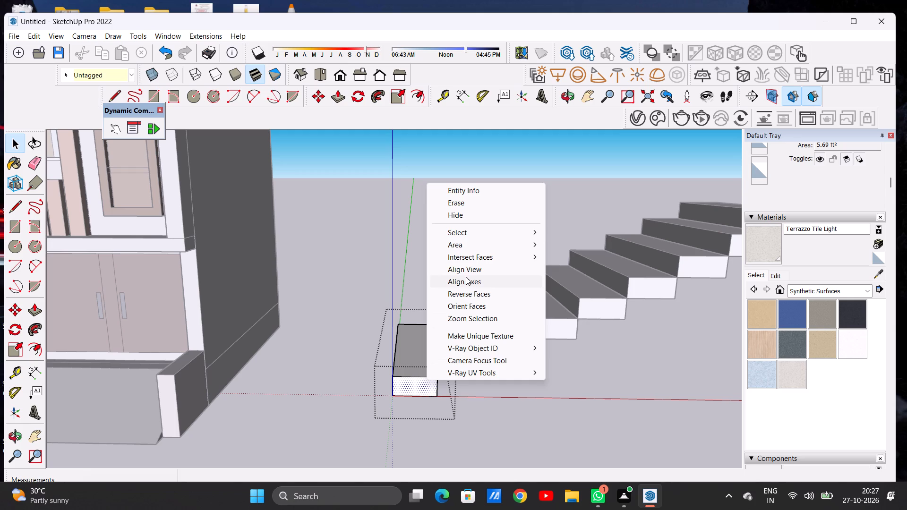
pyautogui.click(488, 284)
pyautogui.press('space')
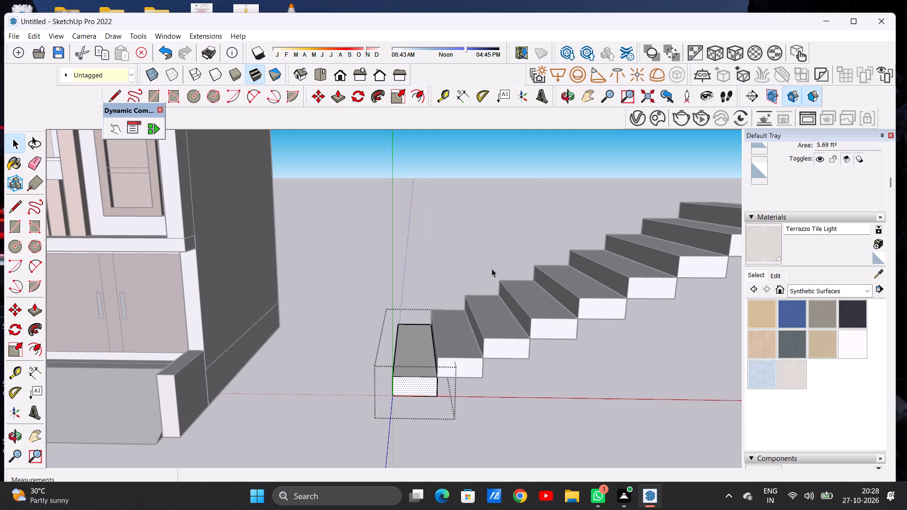
pyautogui.click(492, 269)
# Examine the flight beside the house from a distance and from a closer front view.
pyautogui.scroll(-13, 484, 263)
pyautogui.moveTo(588, 260); pyautogui.dragTo(459, 257, button='middle')
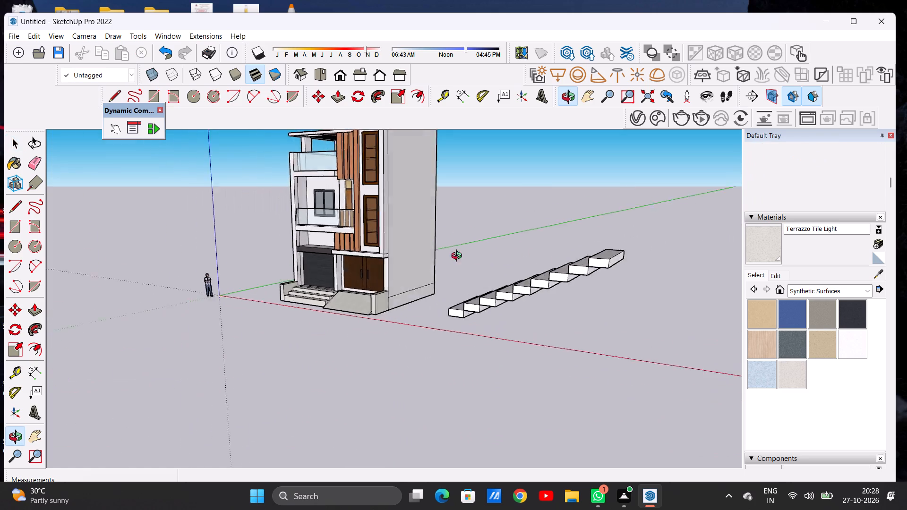
pyautogui.moveTo(459, 257); pyautogui.dragTo(418, 311, button='middle')
pyautogui.scroll(-6, 434, 266)
pyautogui.moveTo(524, 298); pyautogui.dragTo(597, 279, button='middle')
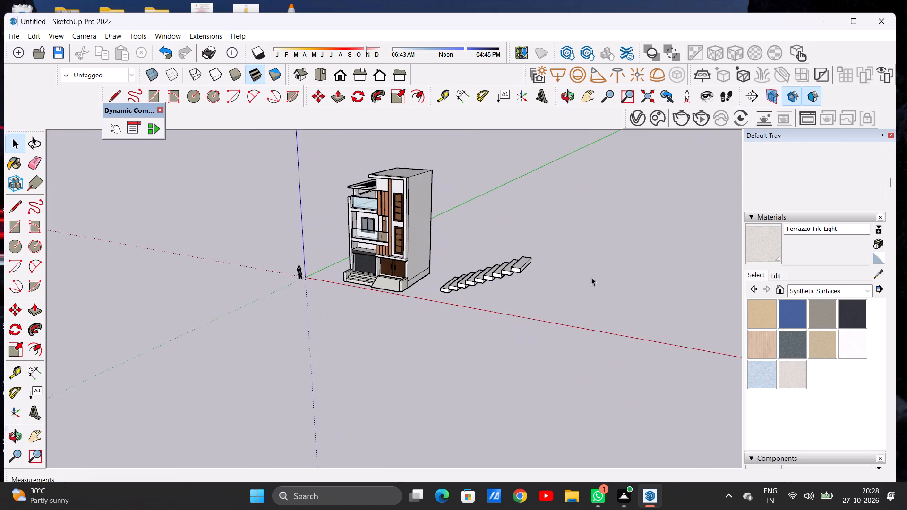
pyautogui.scroll(3, 511, 277)
pyautogui.moveTo(422, 286); pyautogui.dragTo(529, 260, button='middle')
pyautogui.scroll(10, 494, 262)
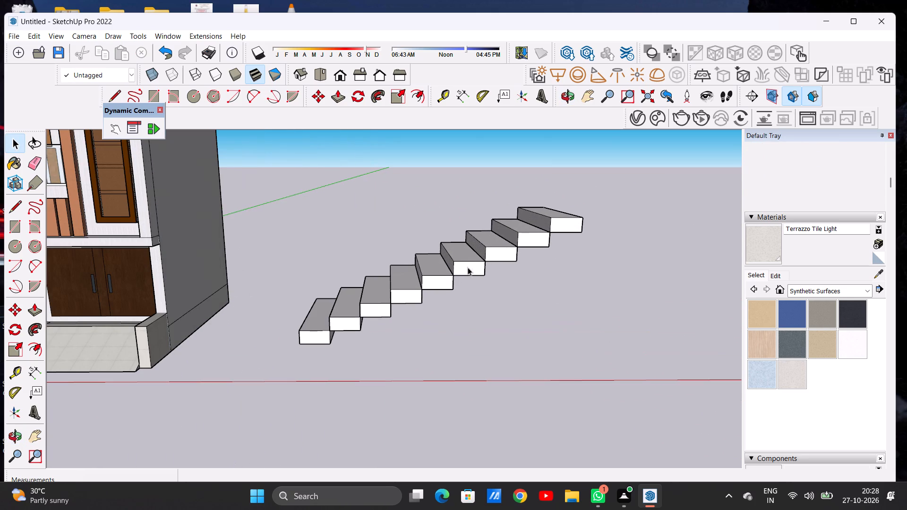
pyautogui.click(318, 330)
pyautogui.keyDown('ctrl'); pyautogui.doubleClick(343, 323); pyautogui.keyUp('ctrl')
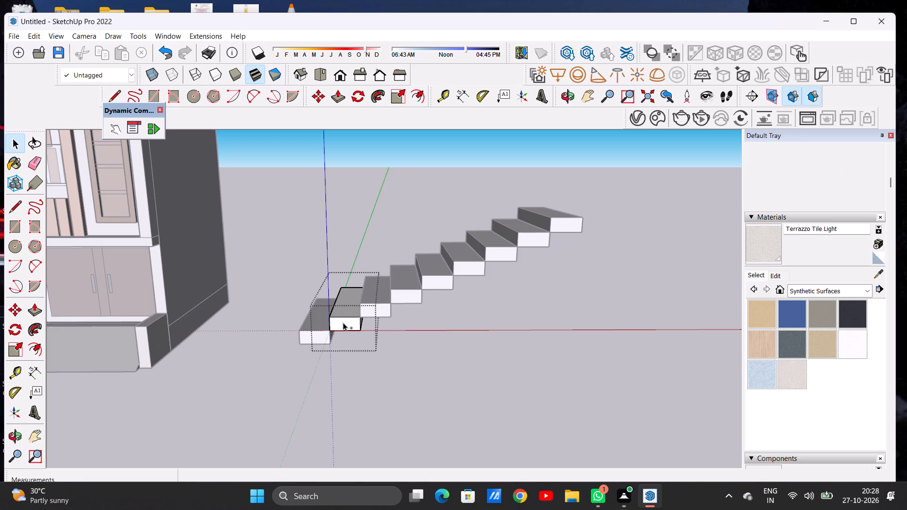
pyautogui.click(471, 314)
# Select all nine stair blocks and scale them down uniformly from the upper corner to about 0.57.
pyautogui.click(314, 335)
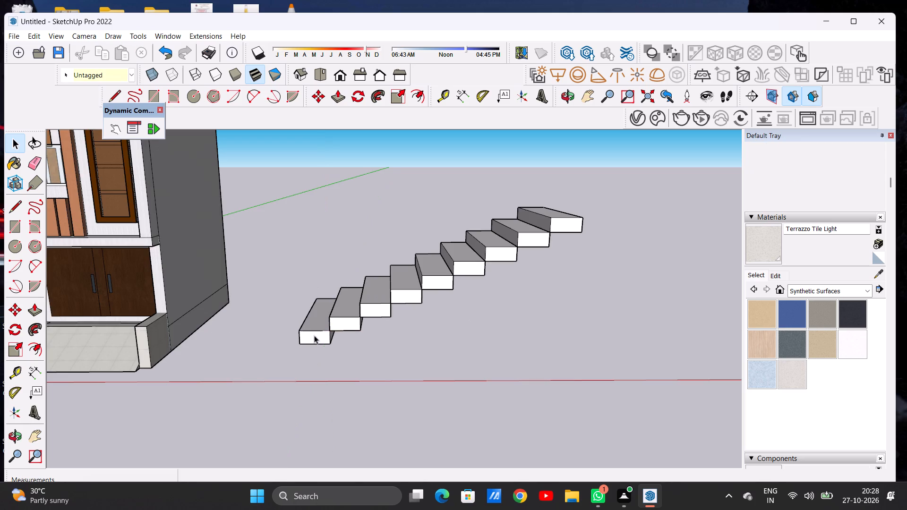
pyautogui.keyDown('ctrl'); pyautogui.click(341, 316); pyautogui.keyUp('ctrl')
pyautogui.keyDown('ctrl'); pyautogui.click(369, 314); pyautogui.keyUp('ctrl')
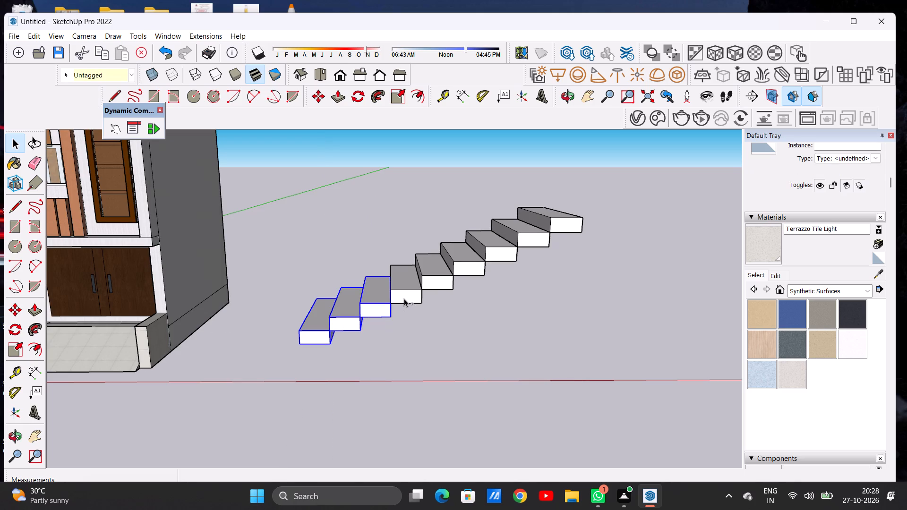
pyautogui.keyDown('ctrl'); pyautogui.click(404, 298); pyautogui.keyUp('ctrl')
pyautogui.keyDown('ctrl'); pyautogui.click(441, 287); pyautogui.keyUp('ctrl')
pyautogui.keyDown('ctrl'); pyautogui.click(465, 265); pyautogui.keyUp('ctrl')
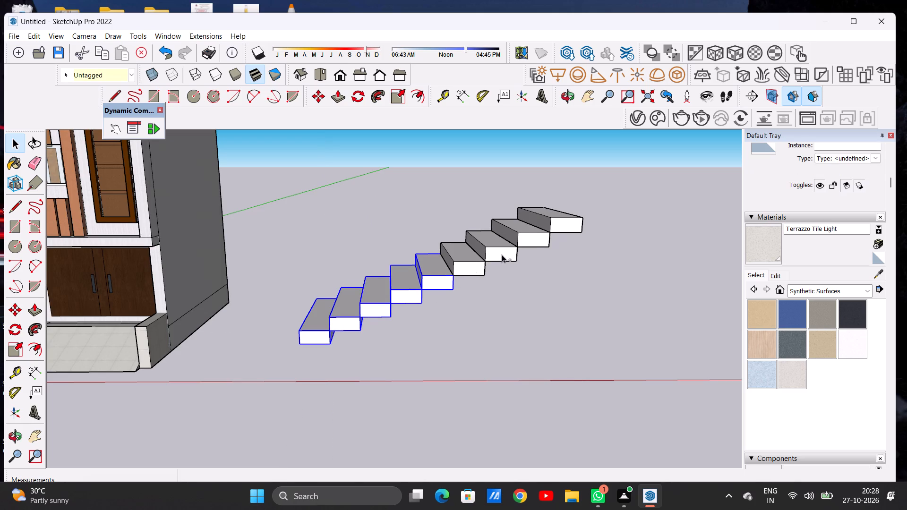
pyautogui.keyDown('ctrl'); pyautogui.click(502, 255); pyautogui.keyUp('ctrl')
pyautogui.keyDown('ctrl'); pyautogui.click(534, 239); pyautogui.keyUp('ctrl')
pyautogui.keyDown('ctrl'); pyautogui.click(566, 221); pyautogui.keyUp('ctrl')
pyautogui.keyDown('ctrl'); pyautogui.moveTo(511, 285); pyautogui.dragTo(500, 173, button='middle'); pyautogui.keyUp('ctrl')
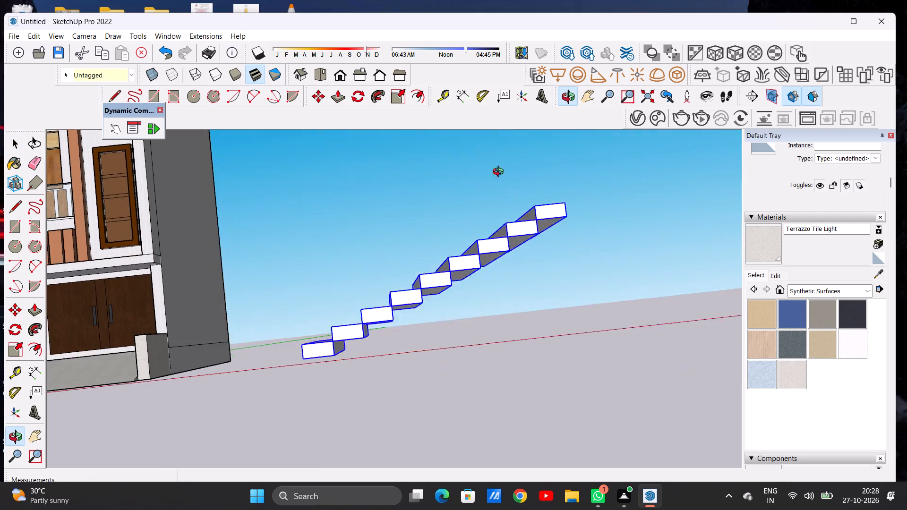
pyautogui.keyDown('ctrl'); pyautogui.moveTo(500, 173); pyautogui.dragTo(599, 323, button='middle'); pyautogui.keyUp('ctrl')
pyautogui.keyDown('ctrl'); pyautogui.moveTo(401, 304); pyautogui.dragTo(438, 271, button='middle'); pyautogui.keyUp('ctrl')
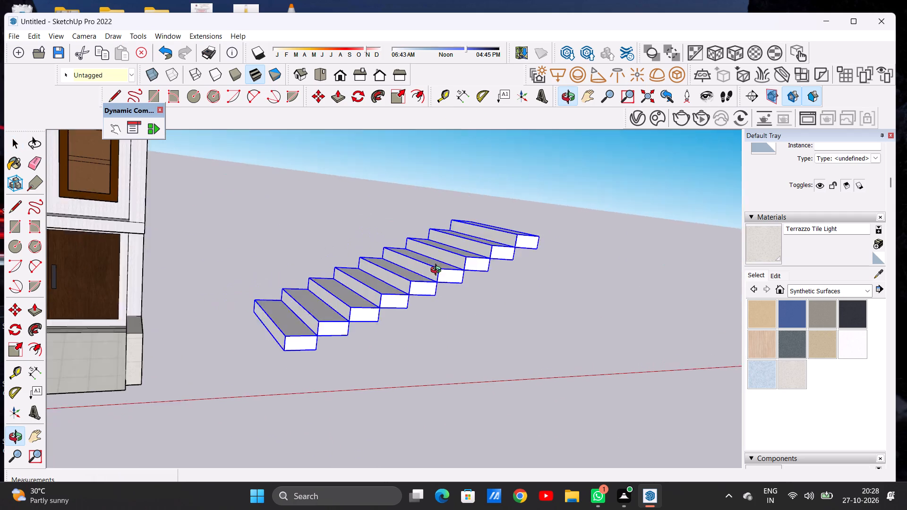
pyautogui.keyDown('ctrl'); pyautogui.moveTo(438, 271); pyautogui.dragTo(419, 272, button='middle'); pyautogui.keyUp('ctrl')
pyautogui.click(397, 104)
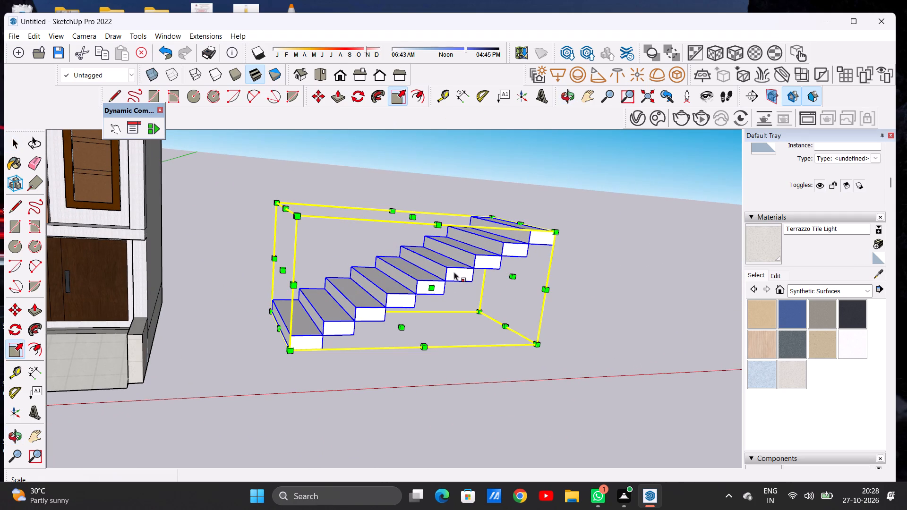
pyautogui.scroll(3, 530, 290)
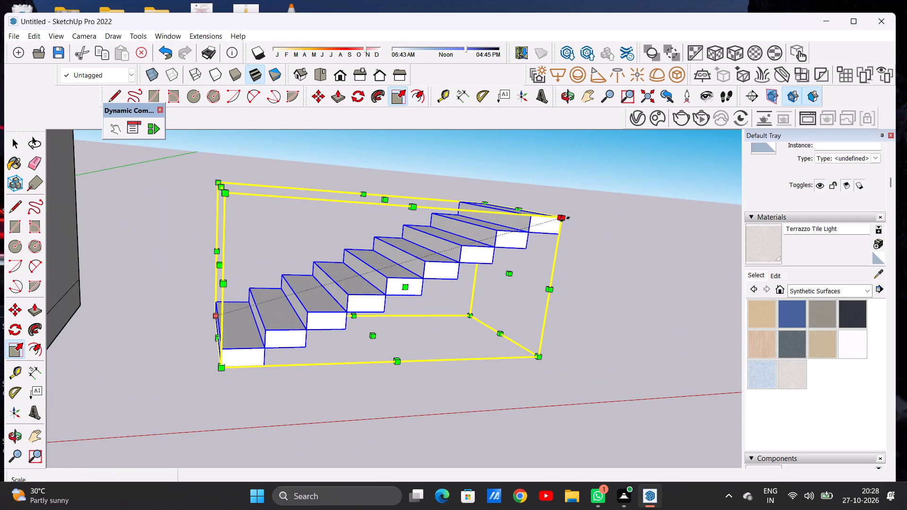
pyautogui.click(565, 220)
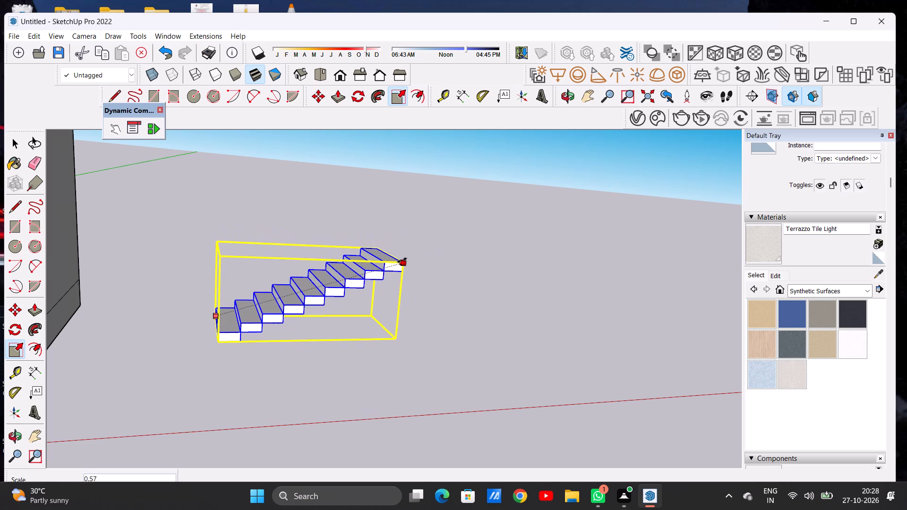
pyautogui.click(402, 260)
pyautogui.press('space')
# Shorten the selected flight along the red axis to about 0.56, keeping its upper end fixed.
pyautogui.scroll(-3, 443, 294)
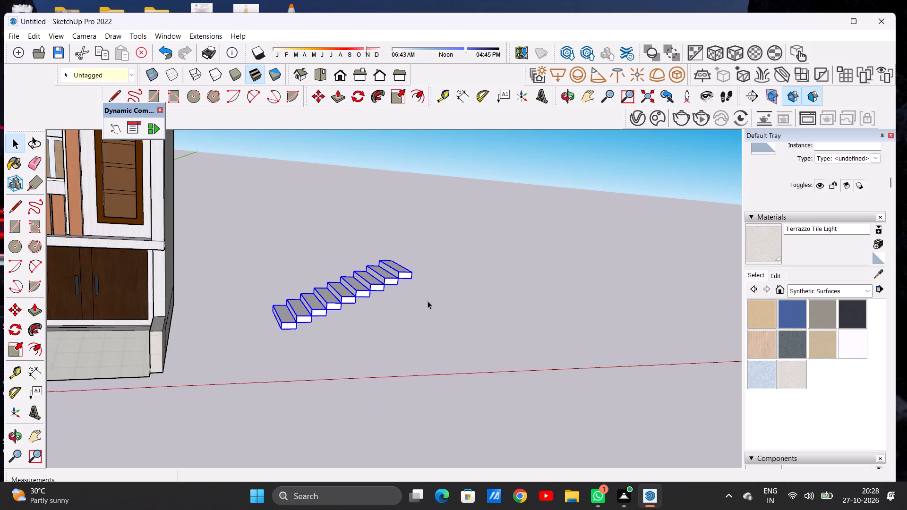
pyautogui.scroll(-14, 428, 301)
pyautogui.moveTo(311, 323); pyautogui.dragTo(259, 271, button='middle')
pyautogui.scroll(2, 336, 322)
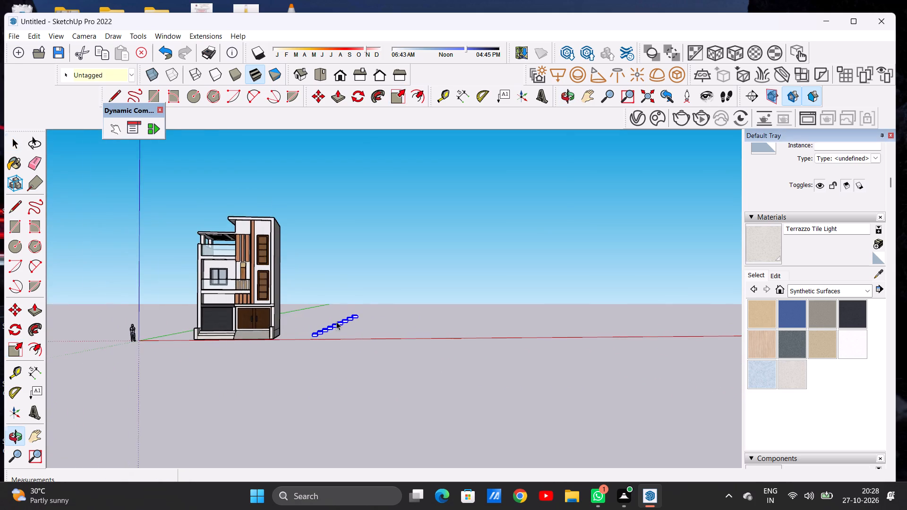
pyautogui.scroll(5, 336, 322)
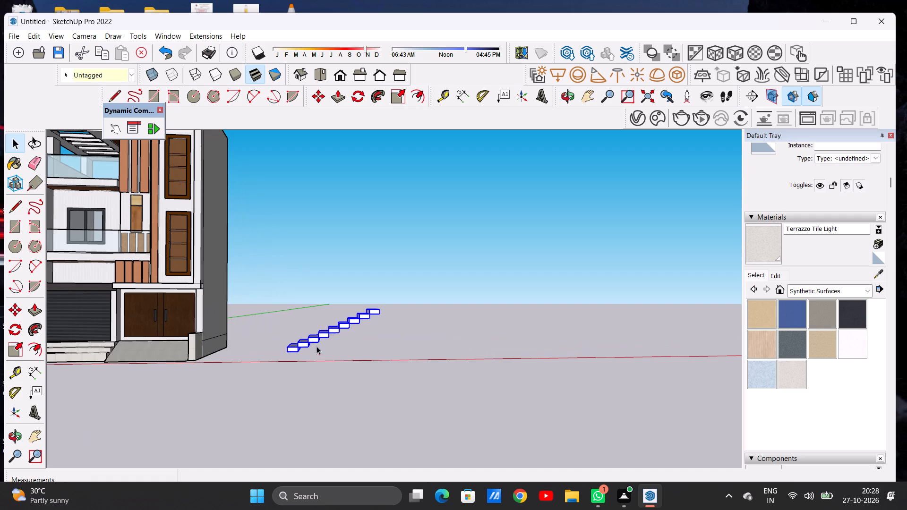
pyautogui.scroll(2, 305, 336)
pyautogui.moveTo(316, 333); pyautogui.dragTo(310, 369, button='middle')
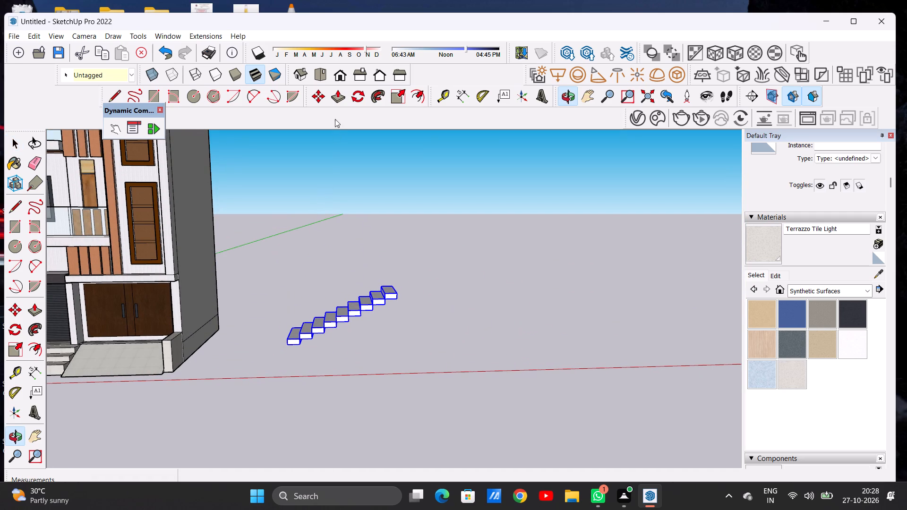
pyautogui.click(400, 103)
pyautogui.scroll(7, 357, 299)
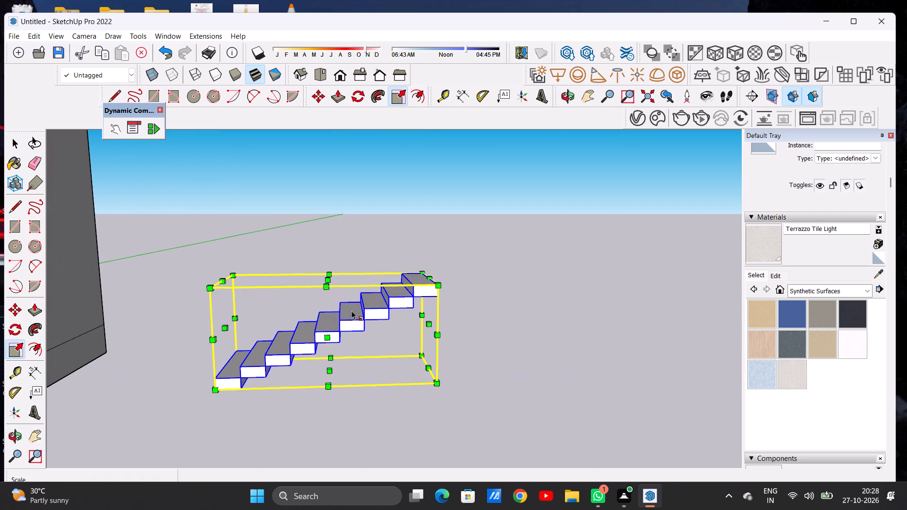
pyautogui.click(211, 388)
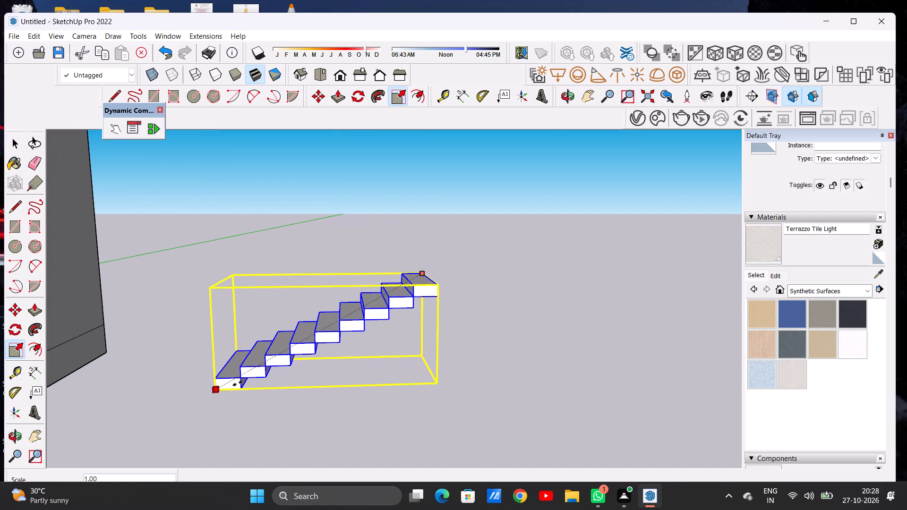
pyautogui.click(236, 386)
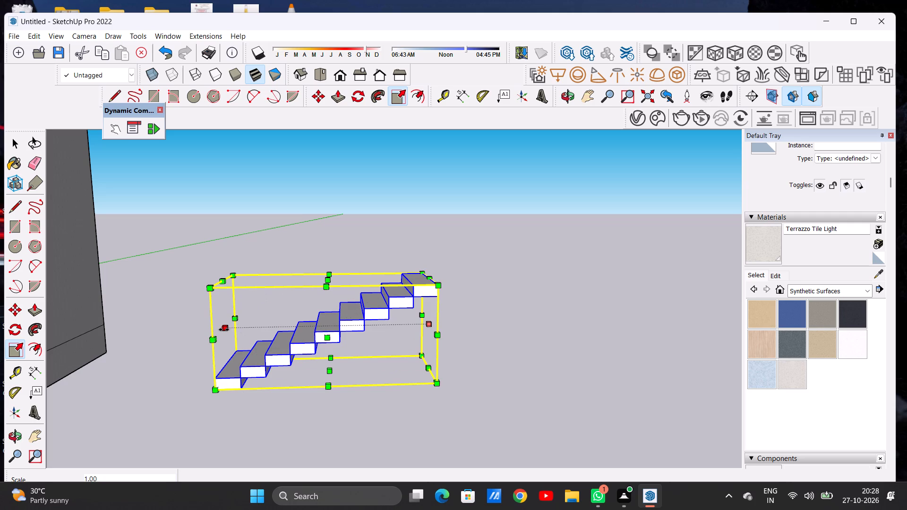
pyautogui.click(224, 330)
pyautogui.click(316, 317)
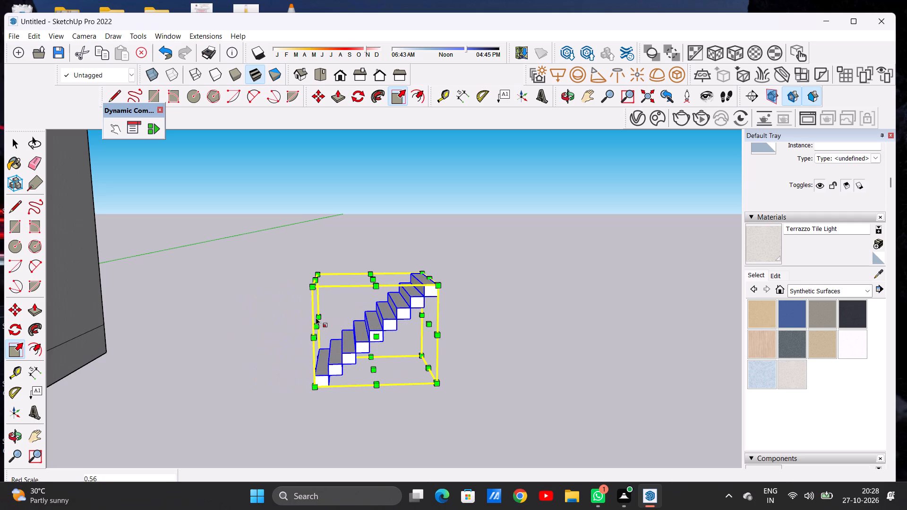
# Stretch the flight along the red axis by about 1.32 from its lower end and deselect it.
pyautogui.click(317, 329)
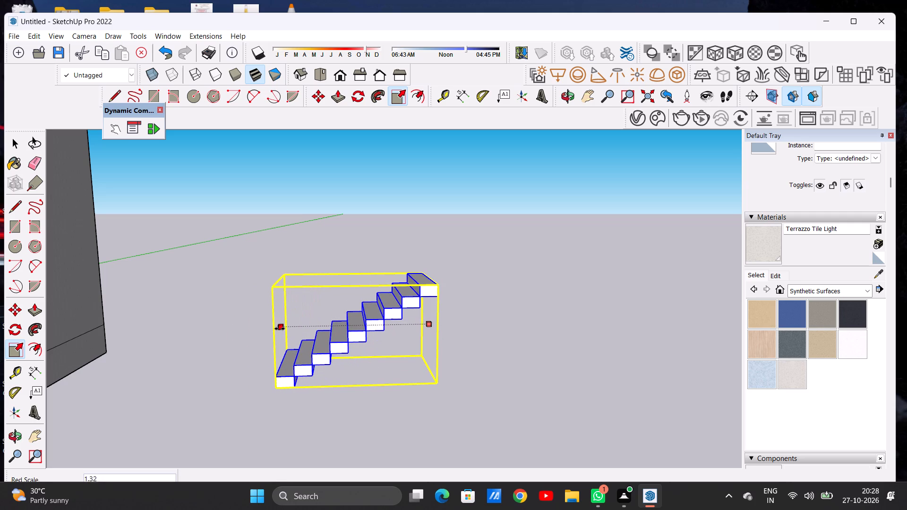
pyautogui.click(280, 329)
pyautogui.press('space')
pyautogui.click(459, 331)
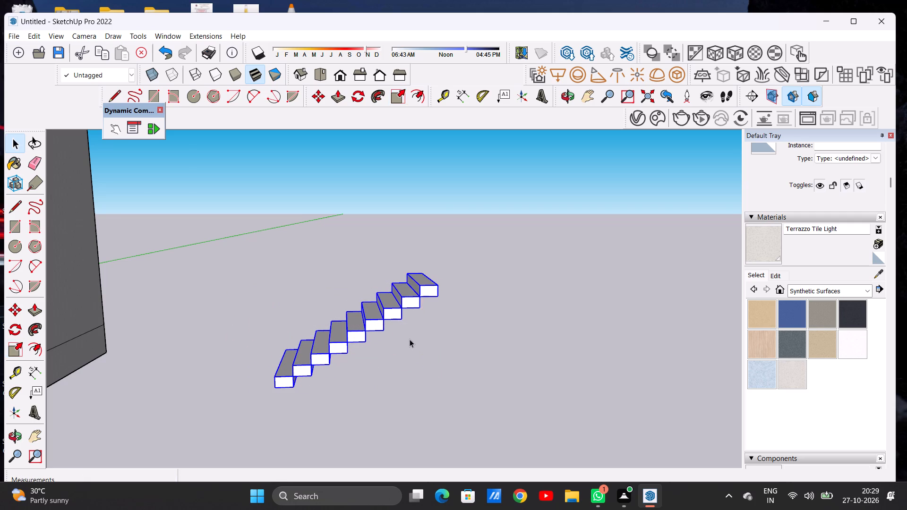
# Examine the resized flight's proportions and position against the house from the front, side, above and behind.
pyautogui.scroll(-8, 401, 340)
pyautogui.moveTo(382, 353); pyautogui.dragTo(358, 314, button='middle')
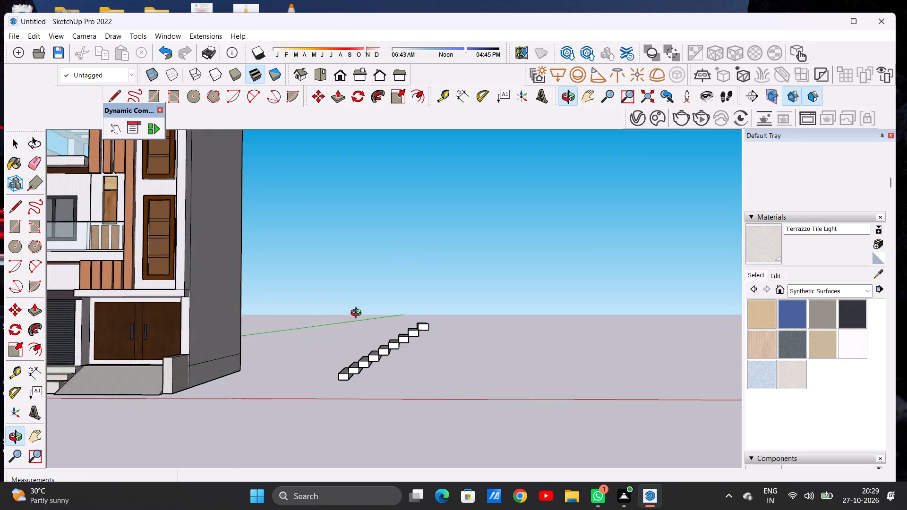
pyautogui.moveTo(358, 314); pyautogui.dragTo(330, 340, button='middle')
pyautogui.scroll(-6, 363, 331)
pyautogui.moveTo(469, 327); pyautogui.dragTo(239, 399, button='middle')
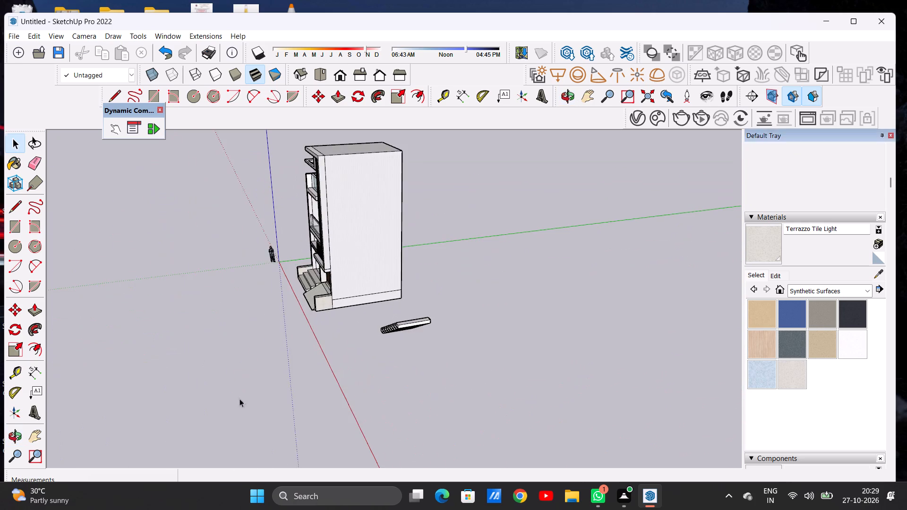
pyautogui.scroll(5, 415, 341)
pyautogui.moveTo(419, 333); pyautogui.dragTo(335, 422, button='middle')
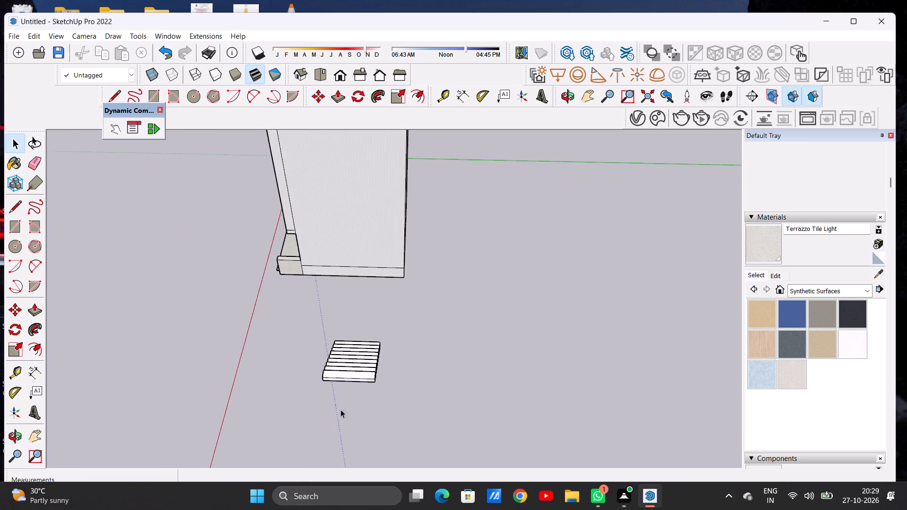
pyautogui.scroll(6, 339, 378)
pyautogui.moveTo(393, 319); pyautogui.dragTo(393, 395, button='middle')
pyautogui.scroll(-6, 395, 314)
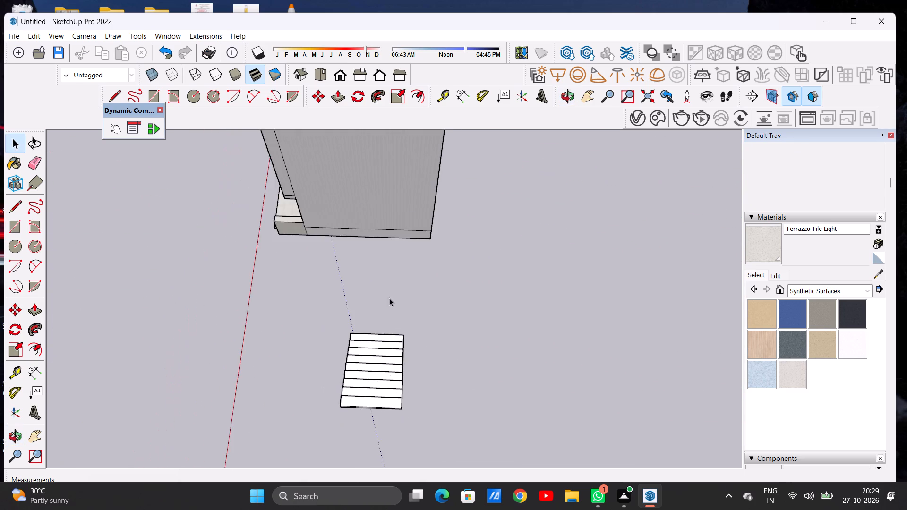
pyautogui.scroll(-9, 389, 298)
pyautogui.scroll(6, 376, 385)
pyautogui.moveTo(373, 384); pyautogui.dragTo(377, 258, button='middle')
pyautogui.scroll(7, 399, 299)
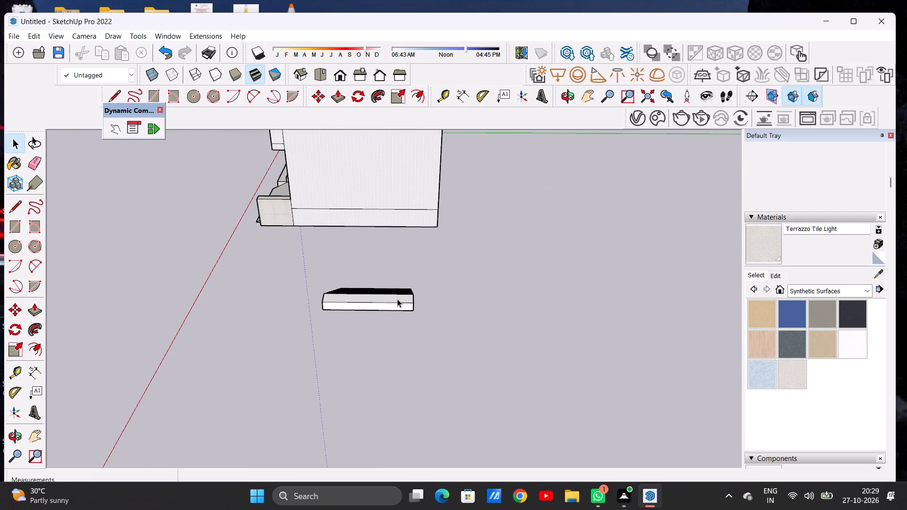
pyautogui.moveTo(375, 272); pyautogui.dragTo(229, 226, button='middle')
pyautogui.scroll(2, 227, 223)
pyautogui.scroll(-1, 231, 223)
pyautogui.scroll(2, 235, 224)
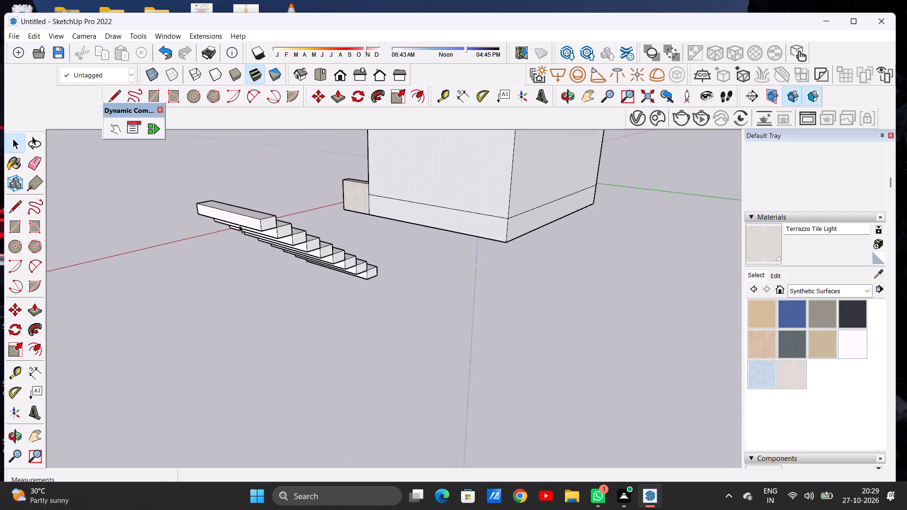
pyautogui.moveTo(273, 228); pyautogui.dragTo(354, 226, button='middle')
pyautogui.scroll(2, 358, 232)
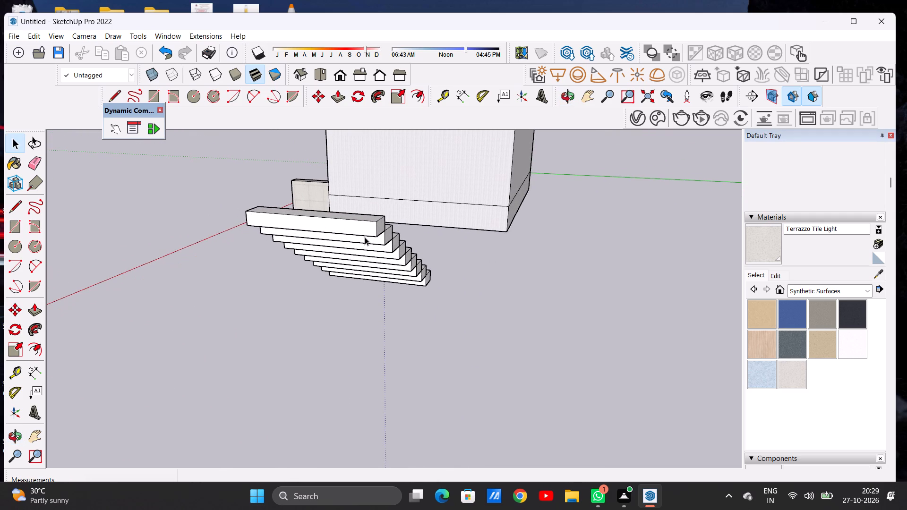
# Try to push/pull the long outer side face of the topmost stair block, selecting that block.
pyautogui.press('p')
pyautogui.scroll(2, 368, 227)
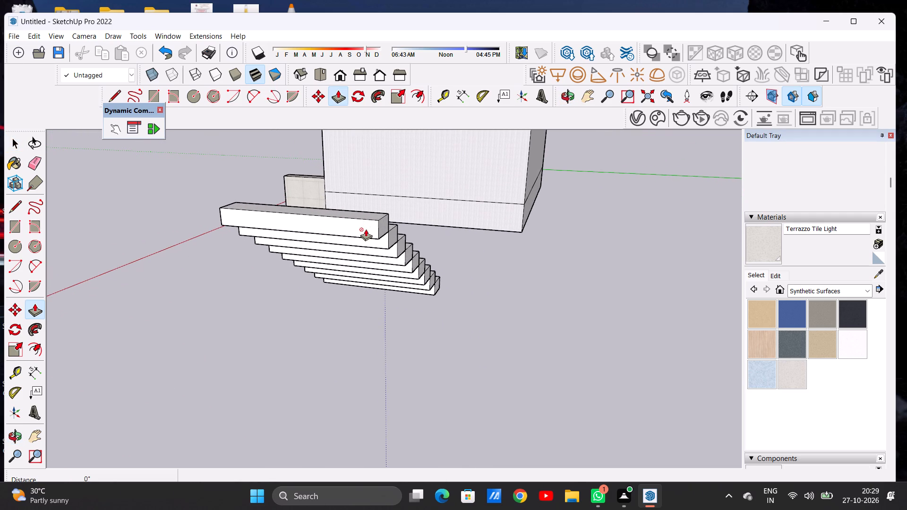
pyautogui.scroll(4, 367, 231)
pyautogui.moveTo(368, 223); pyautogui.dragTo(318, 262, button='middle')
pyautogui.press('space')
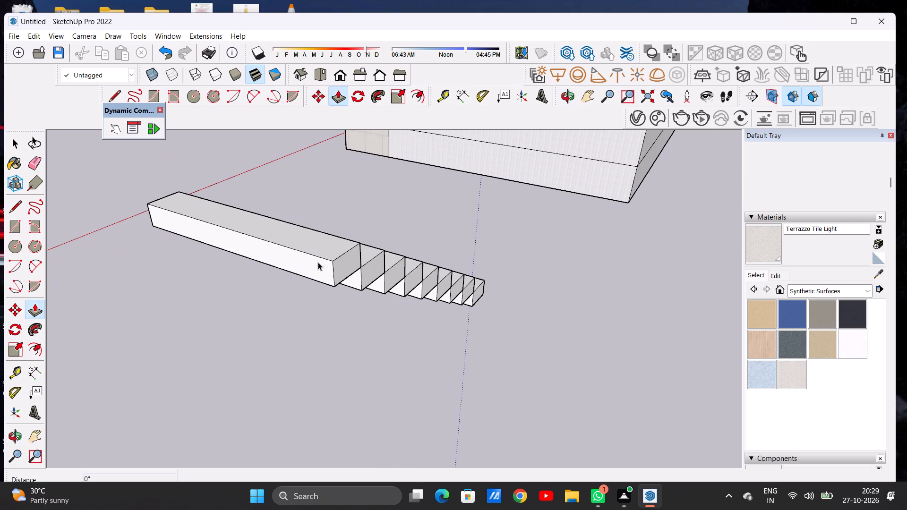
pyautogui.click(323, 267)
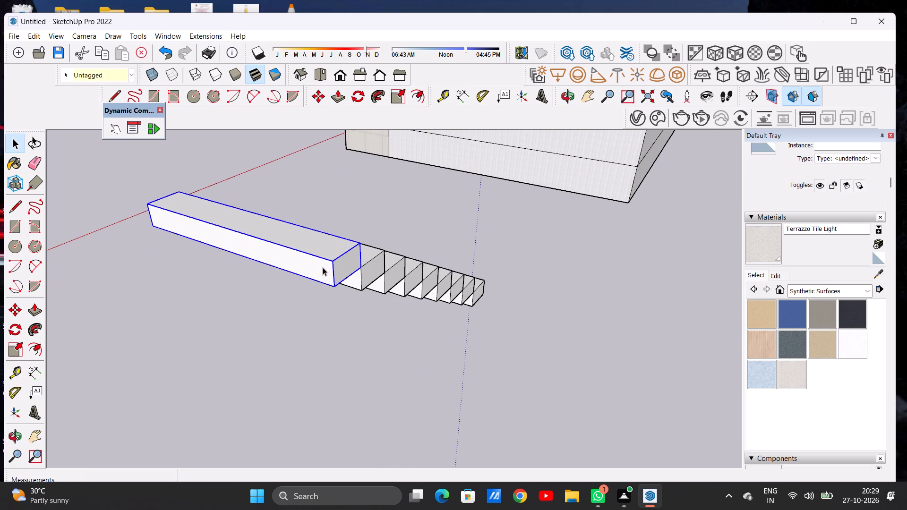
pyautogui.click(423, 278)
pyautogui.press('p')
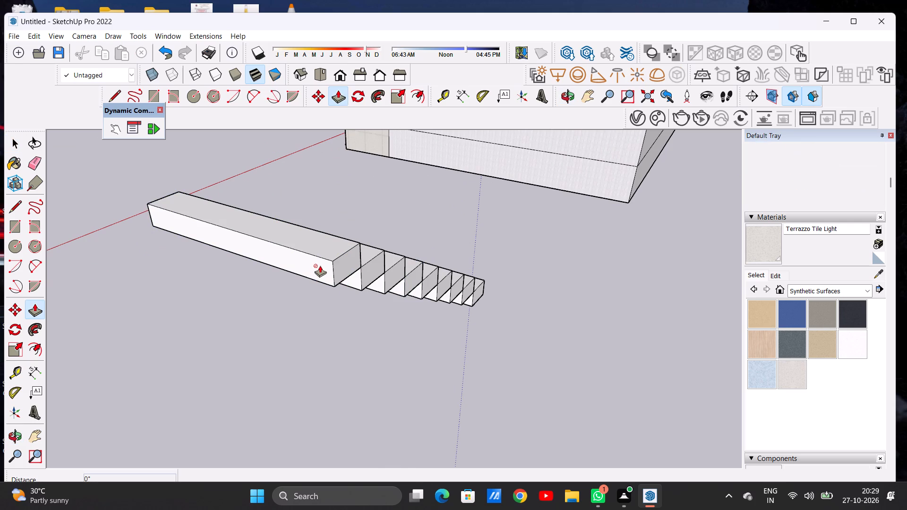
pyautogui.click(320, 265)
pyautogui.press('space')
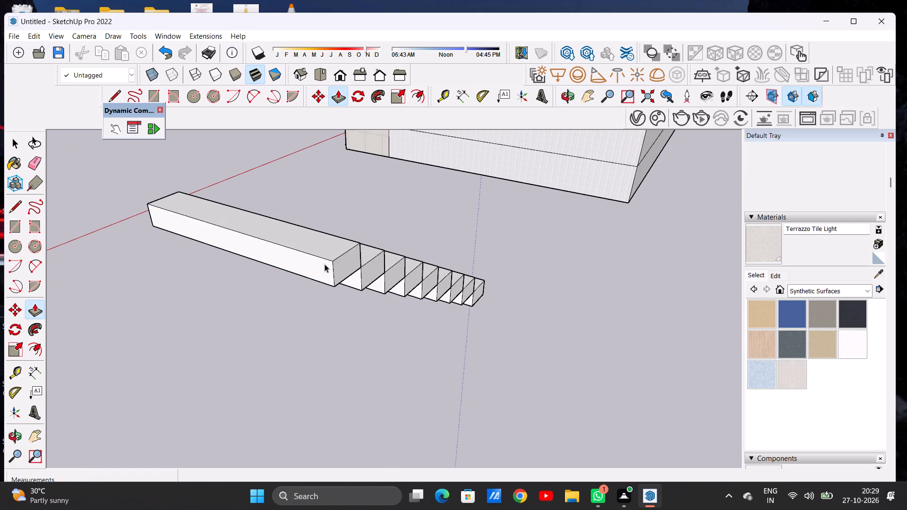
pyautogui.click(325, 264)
# Deselect the top stair block and examine the flight's size and placement against the house from the side and front.
pyautogui.scroll(-7, 351, 288)
pyautogui.moveTo(303, 298); pyautogui.dragTo(333, 289, button='middle')
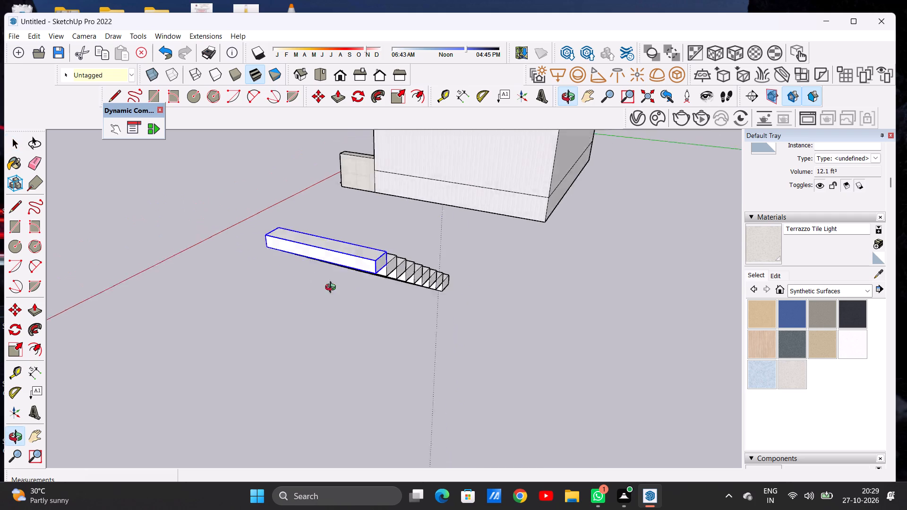
pyautogui.moveTo(333, 289); pyautogui.dragTo(421, 273, button='middle')
pyautogui.scroll(-7, 418, 282)
pyautogui.click(406, 290)
pyautogui.moveTo(393, 298); pyautogui.dragTo(496, 302, button='middle')
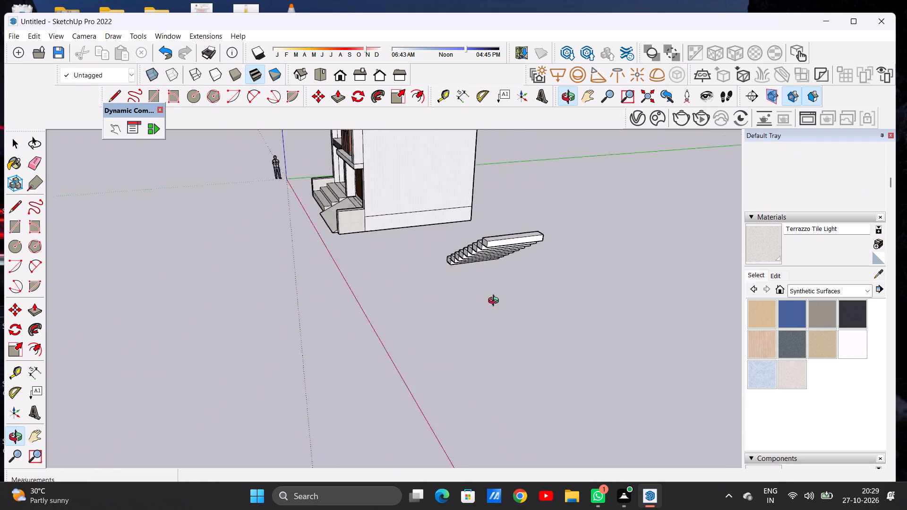
pyautogui.moveTo(496, 302); pyautogui.dragTo(573, 307, button='middle')
pyautogui.scroll(-7, 462, 310)
pyautogui.moveTo(411, 329); pyautogui.dragTo(506, 328, button='middle')
pyautogui.scroll(-6, 495, 319)
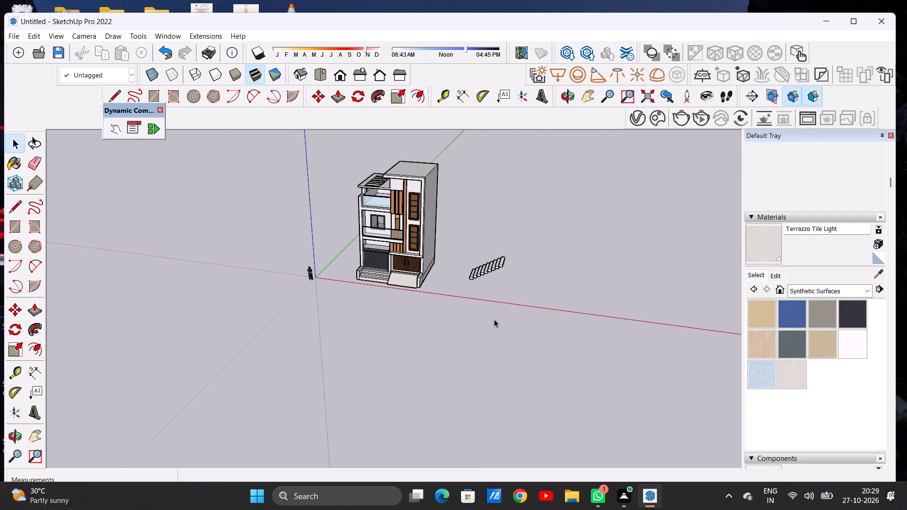
pyautogui.scroll(6, 496, 262)
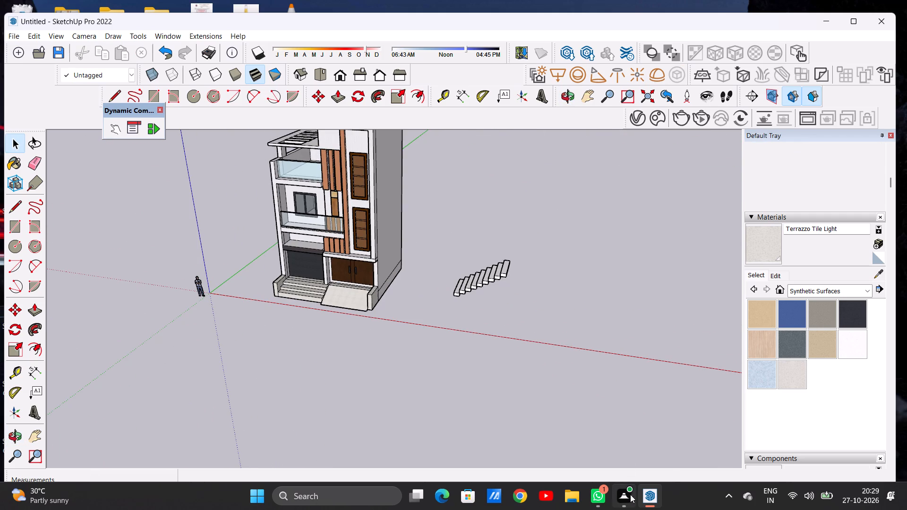
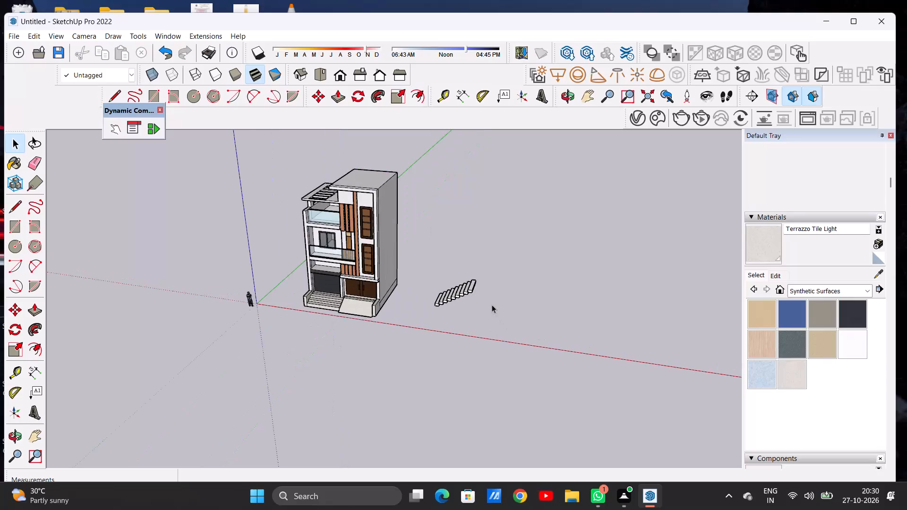
# Examine the detached flight of stairs and the nearby building from several angles.
pyautogui.moveTo(483, 297); pyautogui.dragTo(386, 254, button='middle')
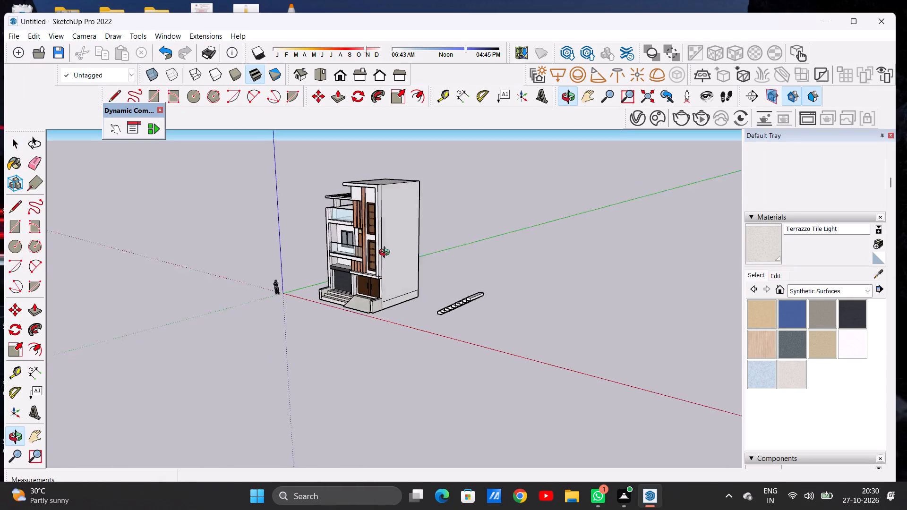
pyautogui.moveTo(386, 254); pyautogui.dragTo(364, 258, button='middle')
pyautogui.scroll(6, 473, 307)
pyautogui.moveTo(485, 290); pyautogui.dragTo(363, 379, button='middle')
pyautogui.scroll(8, 386, 370)
pyautogui.scroll(-6, 474, 310)
pyautogui.moveTo(471, 323); pyautogui.dragTo(265, 326, button='middle')
pyautogui.scroll(15, 311, 337)
pyautogui.moveTo(348, 350); pyautogui.dragTo(359, 293, button='middle')
pyautogui.scroll(1, 359, 293)
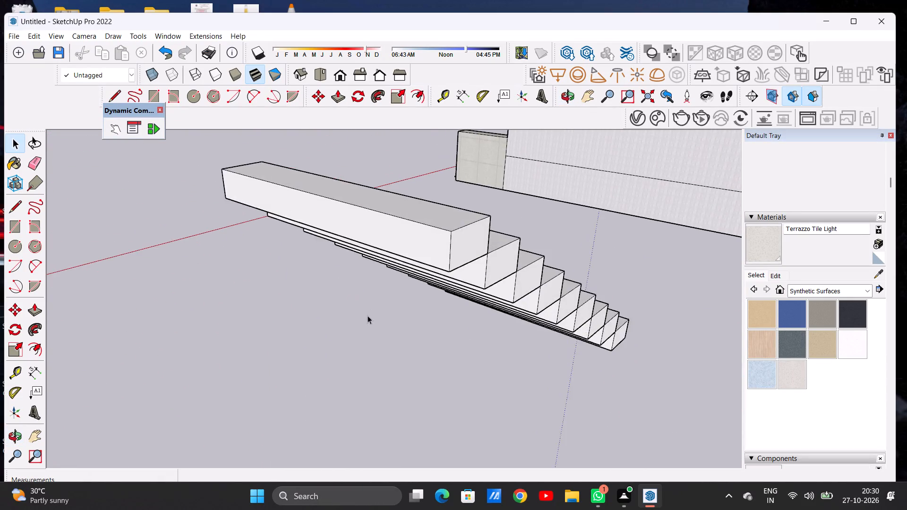
pyautogui.scroll(-2, 369, 328)
pyautogui.scroll(1, 370, 333)
pyautogui.scroll(-8, 371, 333)
pyautogui.moveTo(357, 334); pyautogui.dragTo(581, 329, button='middle')
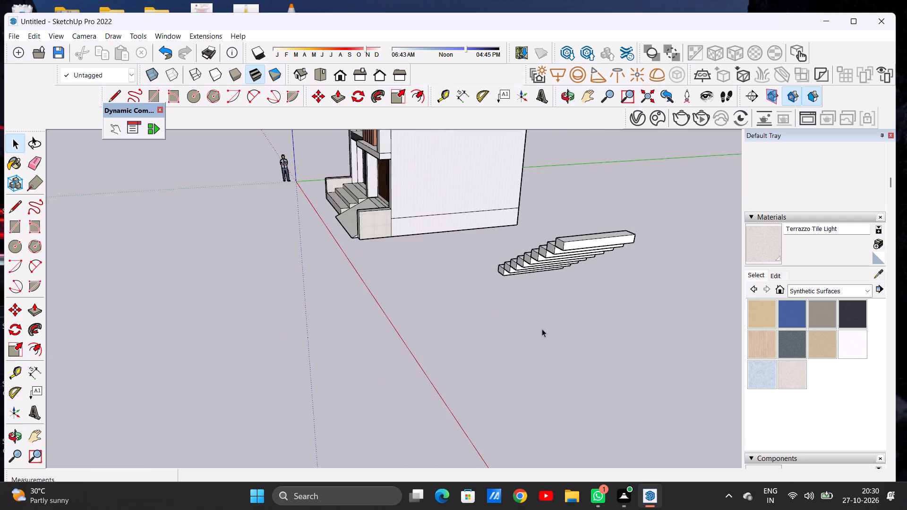
pyautogui.scroll(-5, 491, 324)
pyautogui.moveTo(471, 324); pyautogui.dragTo(661, 343, button='middle')
pyautogui.scroll(-6, 382, 342)
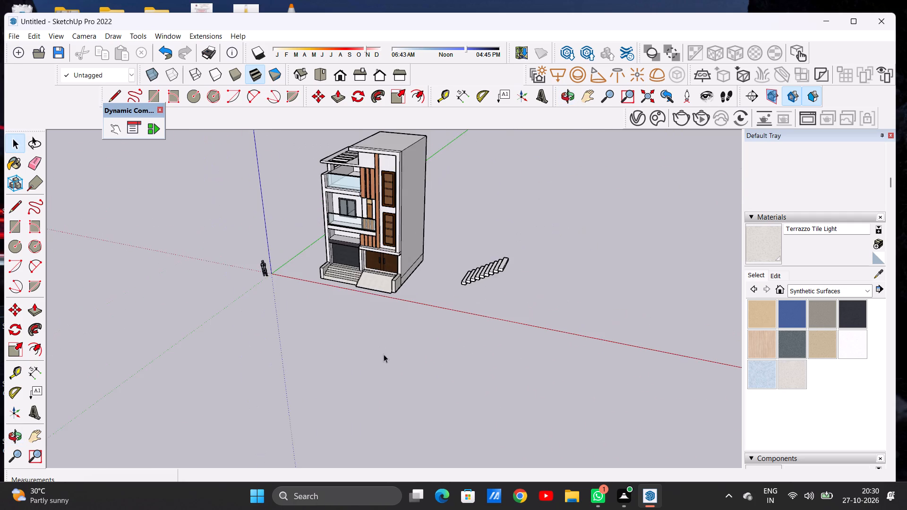
pyautogui.moveTo(385, 355); pyautogui.dragTo(463, 342, button='middle')
pyautogui.scroll(1, 530, 248)
pyautogui.scroll(-1, 530, 248)
pyautogui.scroll(5, 530, 248)
pyautogui.moveTo(507, 253); pyautogui.dragTo(496, 308, button='middle')
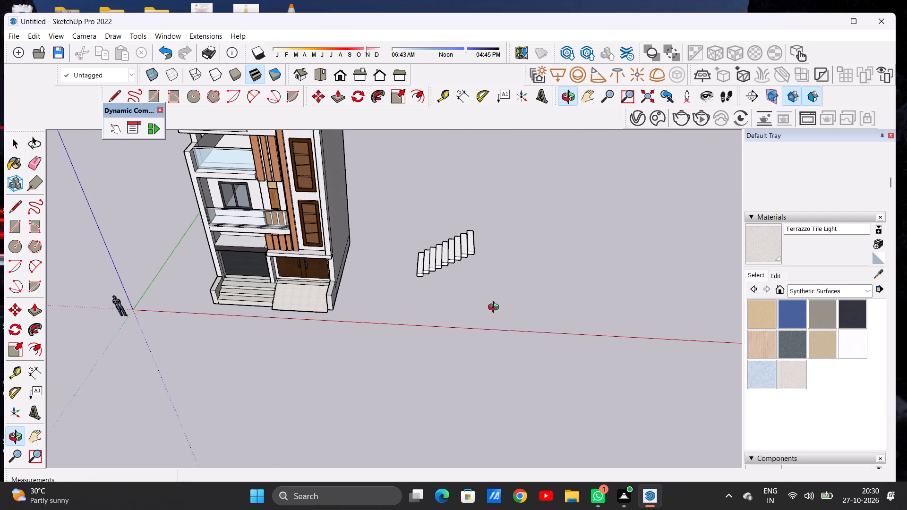
pyautogui.moveTo(496, 308); pyautogui.dragTo(496, 309, button='middle')
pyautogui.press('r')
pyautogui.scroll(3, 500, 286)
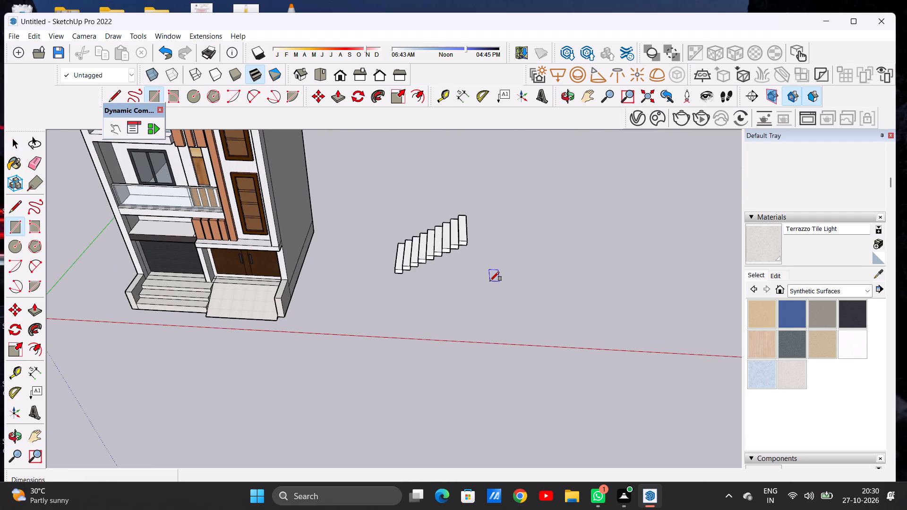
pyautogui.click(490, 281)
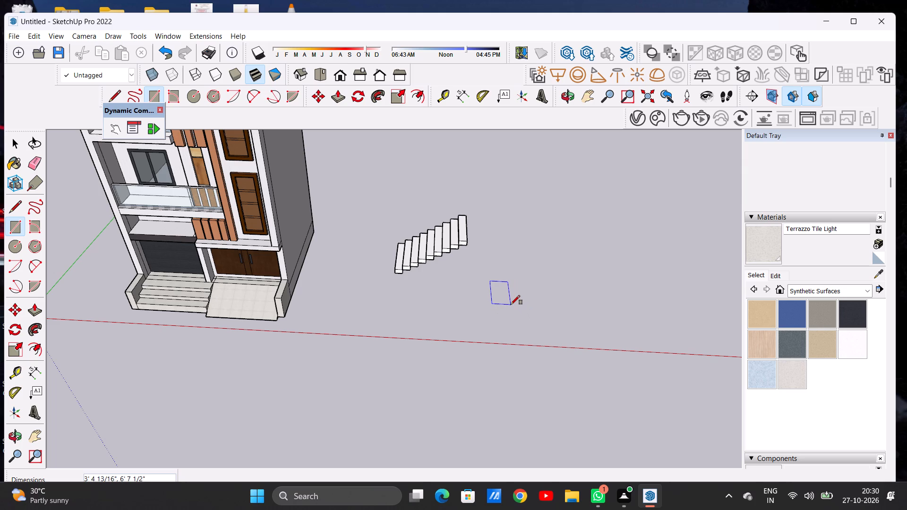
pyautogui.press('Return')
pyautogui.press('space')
# Draw a rectangle about 2' 9" by 4' 5" on the ground beside the detached stairs.
pyautogui.press('r')
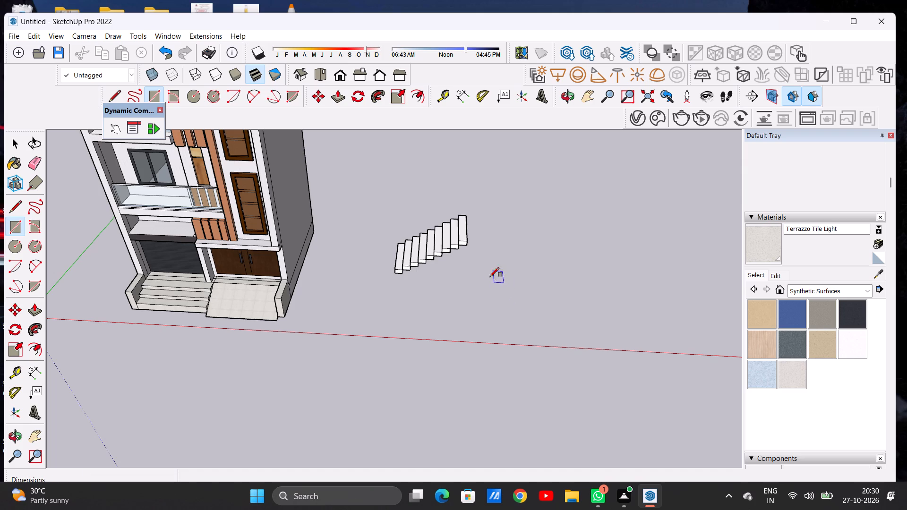
pyautogui.click(484, 273)
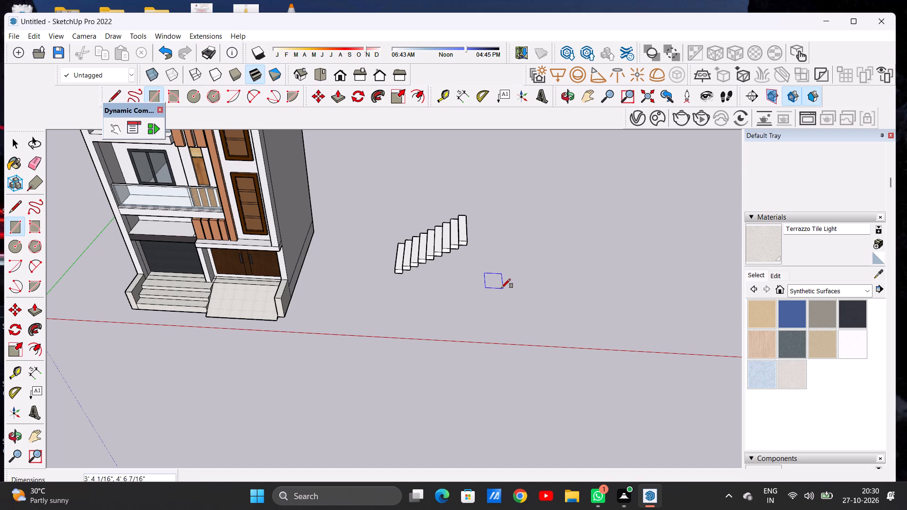
pyautogui.click(500, 289)
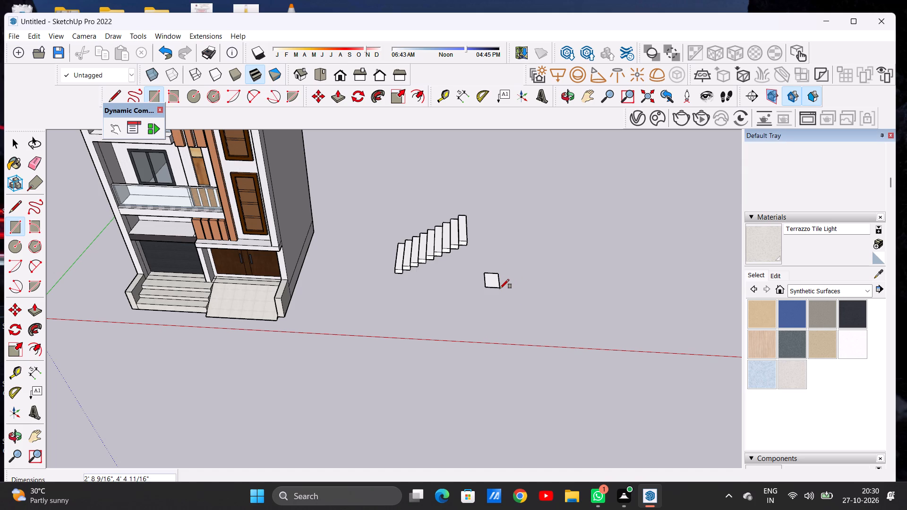
pyautogui.press('space')
# Push/Pull the new rectangle upward about 7 5/8" into a slab.
pyautogui.scroll(7, 493, 262)
pyautogui.moveTo(447, 294); pyautogui.dragTo(299, 255, button='middle')
pyautogui.scroll(6, 568, 353)
pyautogui.scroll(3, 461, 351)
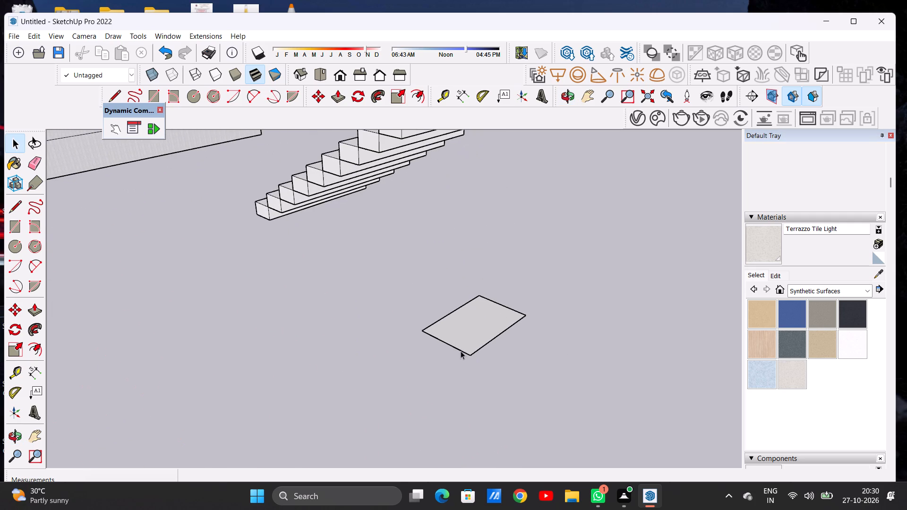
pyautogui.press('p')
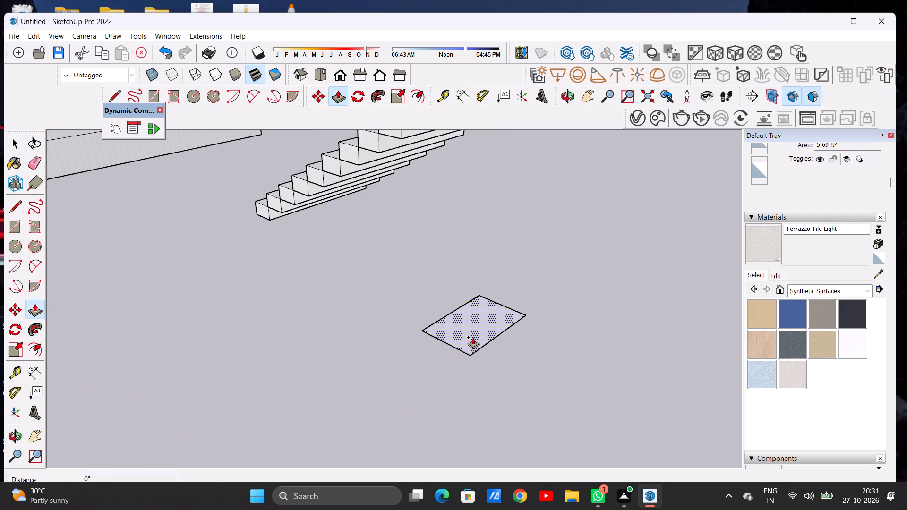
pyautogui.click(473, 337)
pyautogui.click(475, 325)
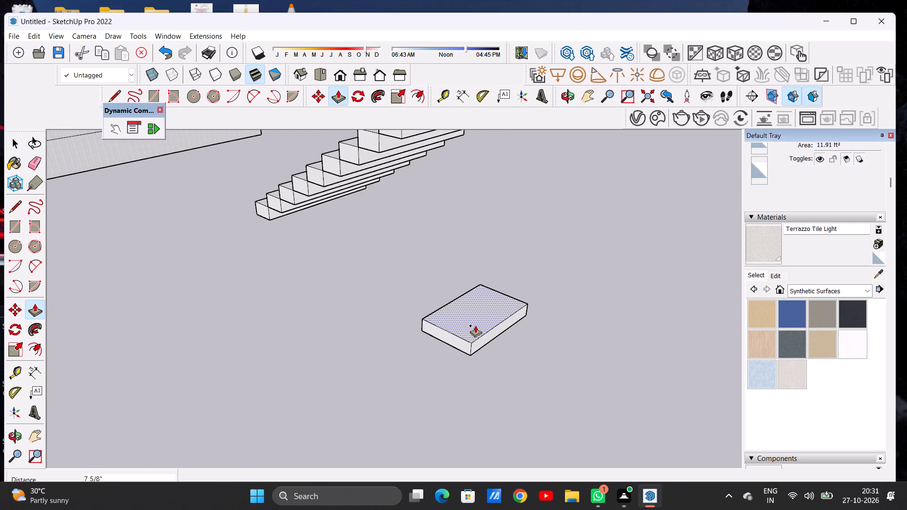
pyautogui.press('space')
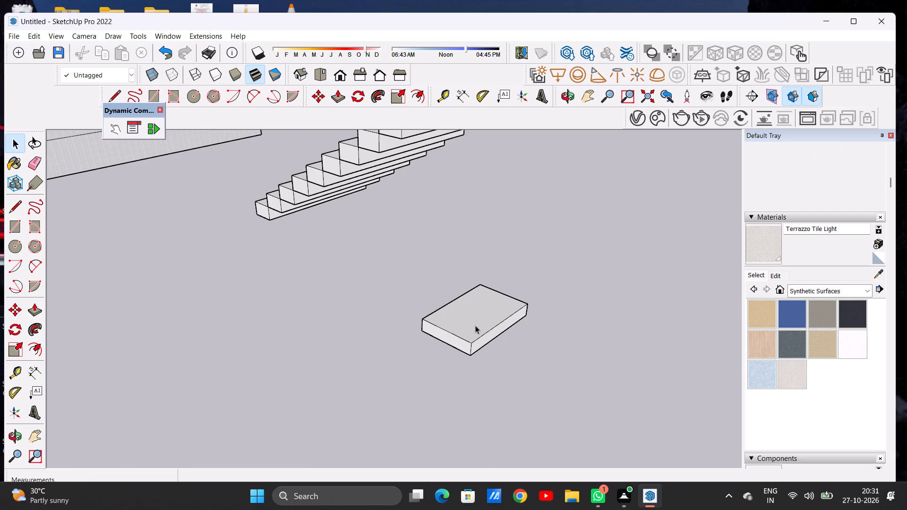
# Make the whole slab a group.
pyautogui.scroll(-11, 463, 346)
pyautogui.scroll(16, 444, 373)
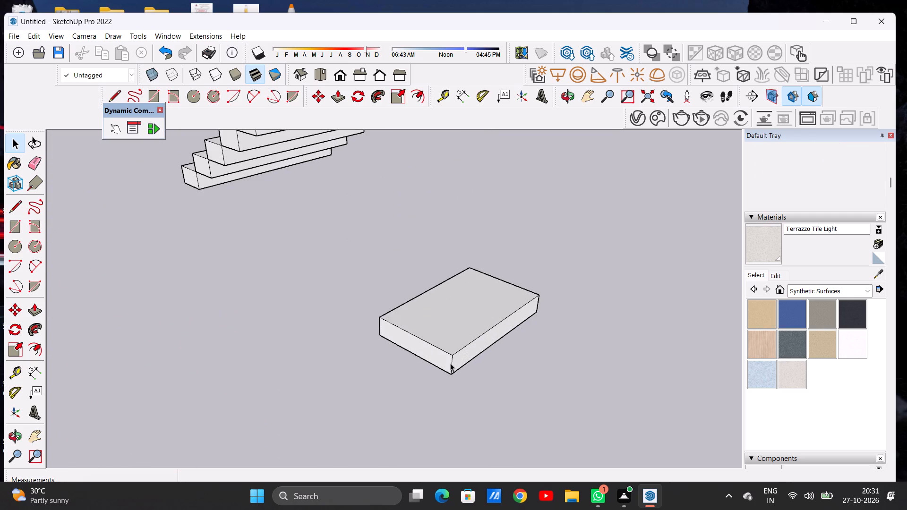
pyautogui.tripleClick(449, 363)
pyautogui.click(449, 363)
pyautogui.rightClick(448, 363)
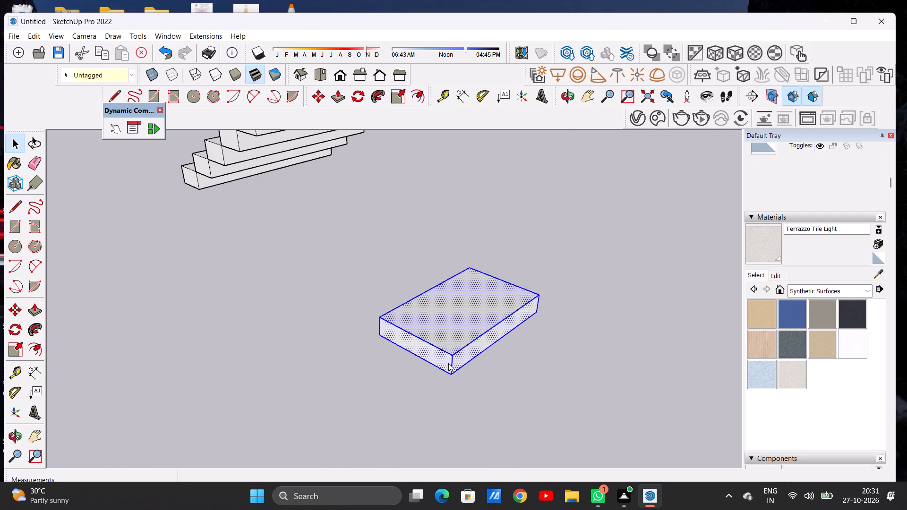
pyautogui.click(517, 235)
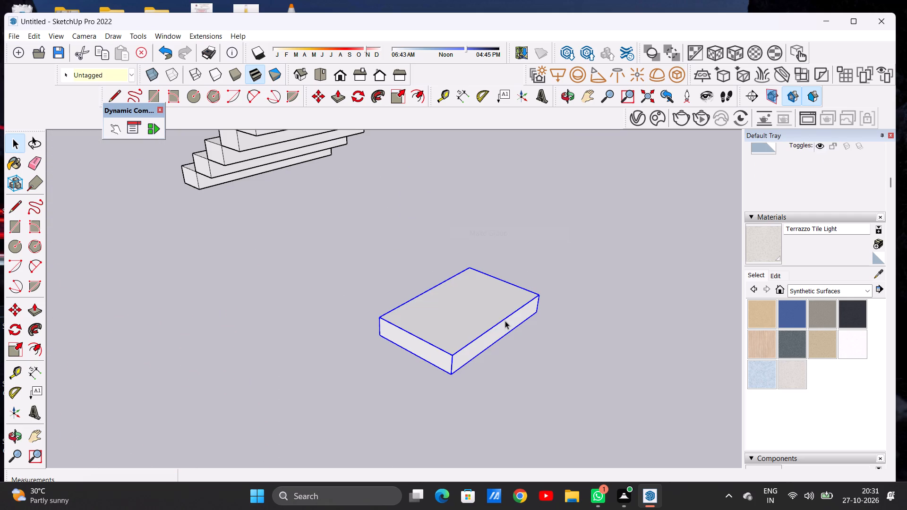
# Move the slab group by its bottom corner onto the upper front corner of the highest stair step.
pyautogui.press('m')
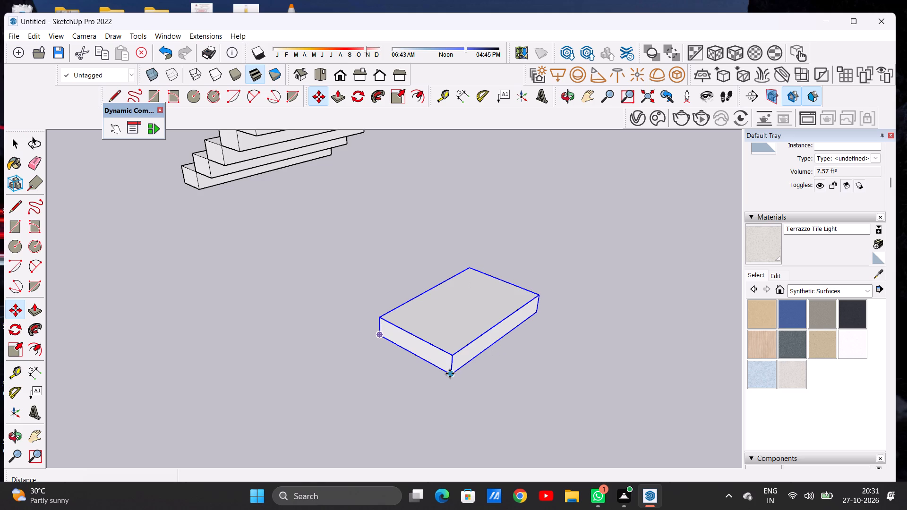
pyautogui.click(450, 374)
pyautogui.scroll(-18, 454, 372)
pyautogui.scroll(4, 468, 291)
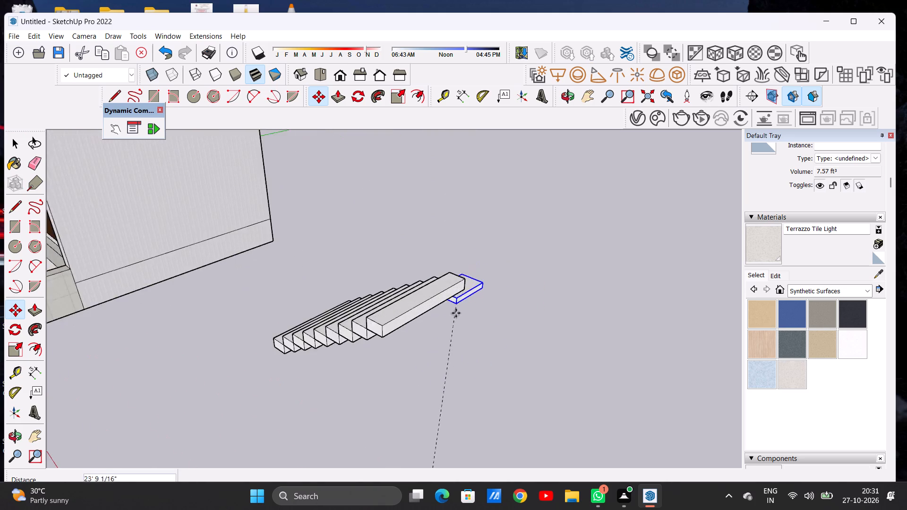
pyautogui.scroll(10, 456, 313)
pyautogui.scroll(-7, 443, 350)
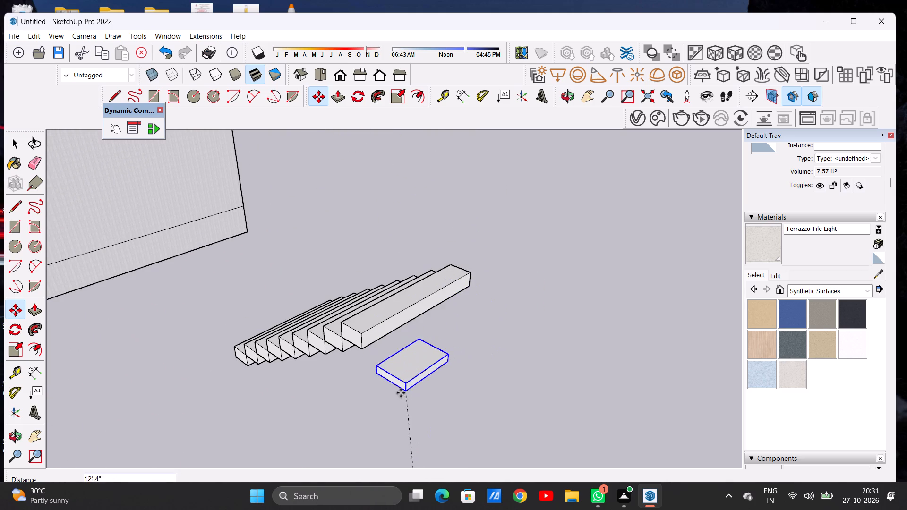
pyautogui.moveTo(400, 393); pyautogui.dragTo(433, 369, button='middle')
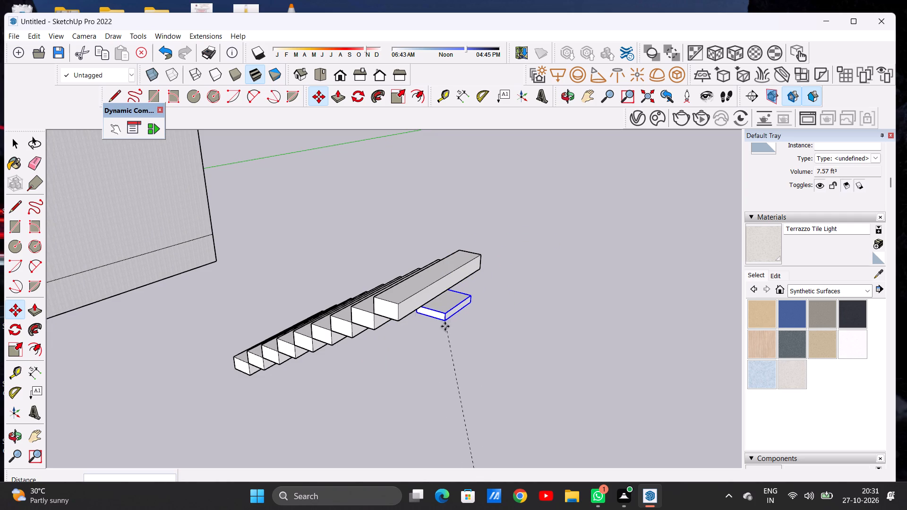
pyautogui.scroll(7, 438, 328)
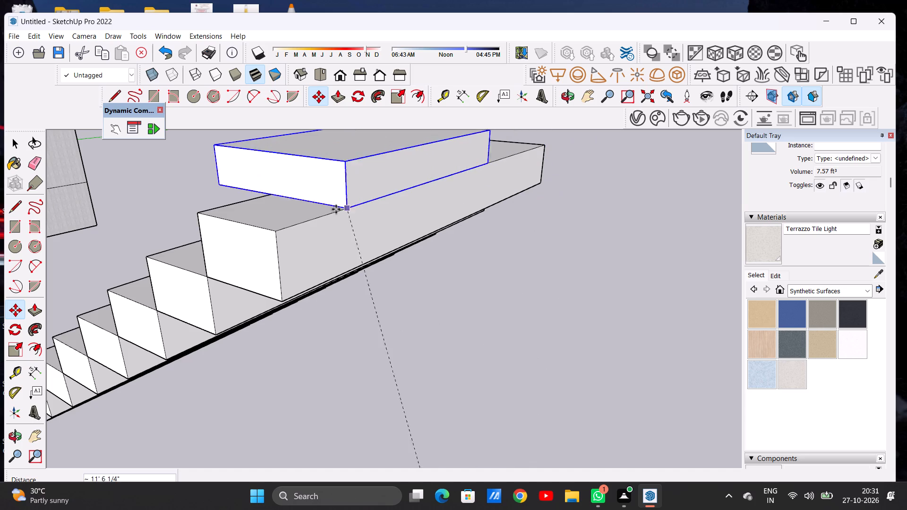
pyautogui.click(279, 227)
pyautogui.press('space')
# Move the slab group about 2' 8" outward so its bottom edge meets the outer top edge of the highest step.
pyautogui.scroll(-8, 378, 244)
pyautogui.moveTo(318, 250); pyautogui.dragTo(397, 258, button='middle')
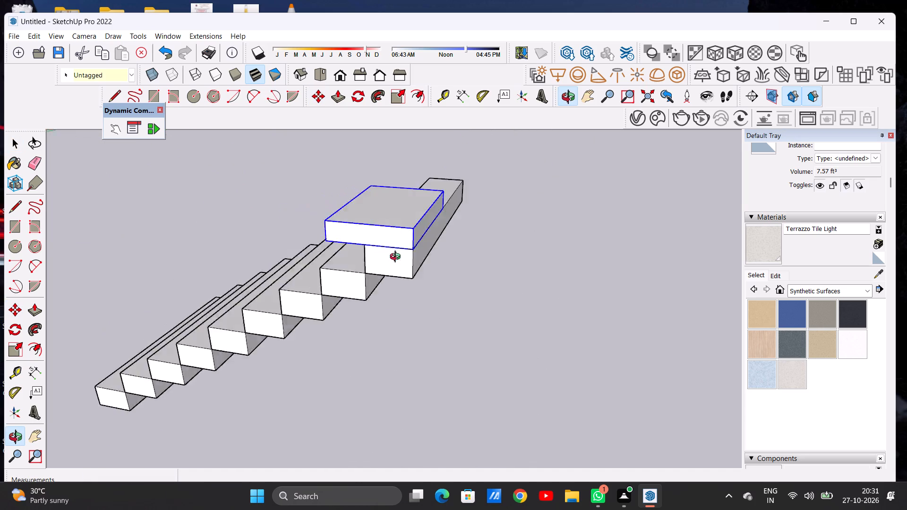
pyautogui.moveTo(397, 258); pyautogui.dragTo(448, 263, button='middle')
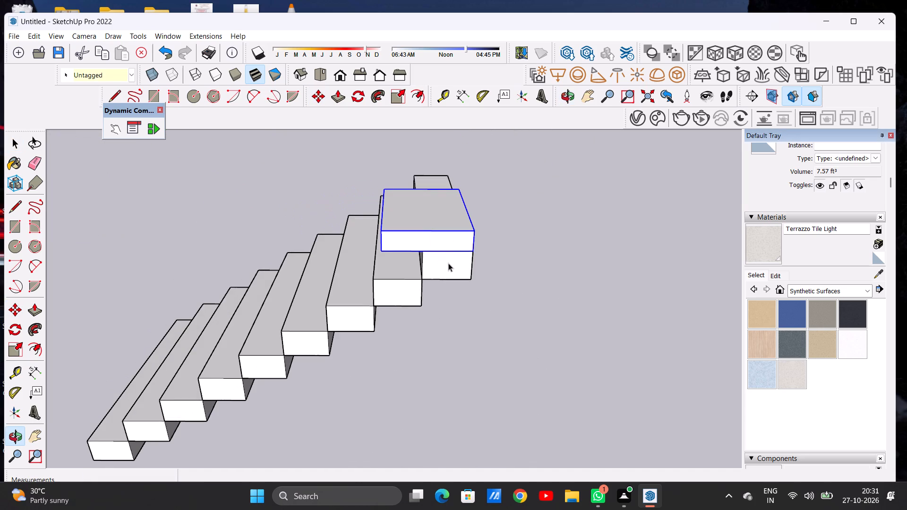
pyautogui.press('m')
pyautogui.moveTo(460, 252); pyautogui.dragTo(385, 248, button='middle')
pyautogui.scroll(7, 413, 252)
pyautogui.click(429, 256)
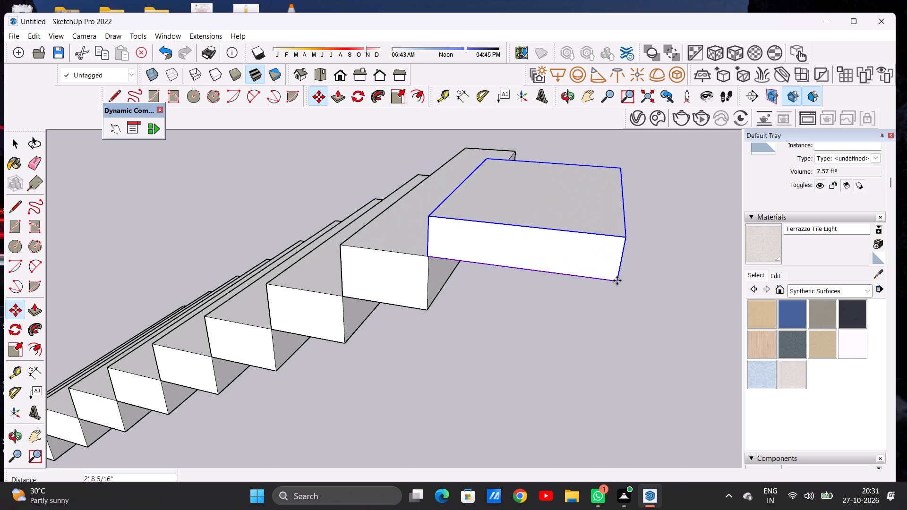
pyautogui.click(616, 278)
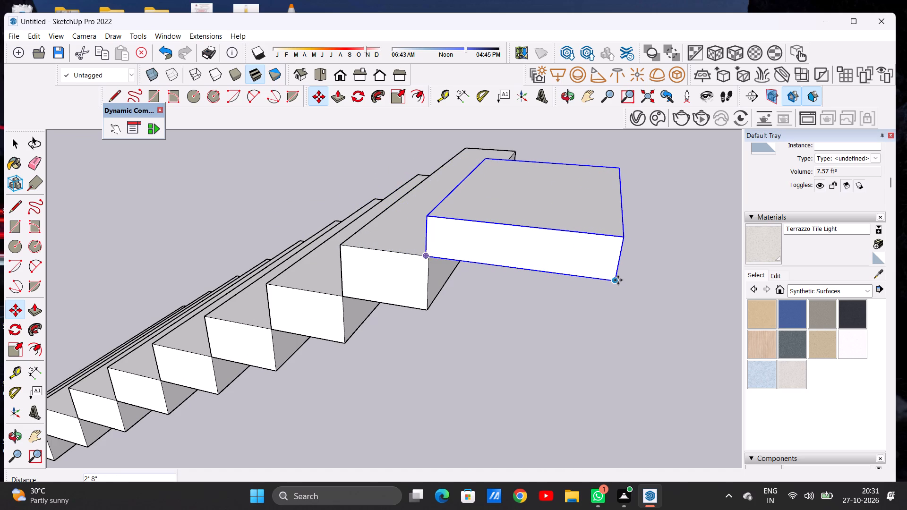
pyautogui.press('space')
# Open the slab group for editing and Push/Pull its end face about 4' 5 9/16" along the length of the highest step.
pyautogui.moveTo(526, 297); pyautogui.dragTo(329, 313, button='middle')
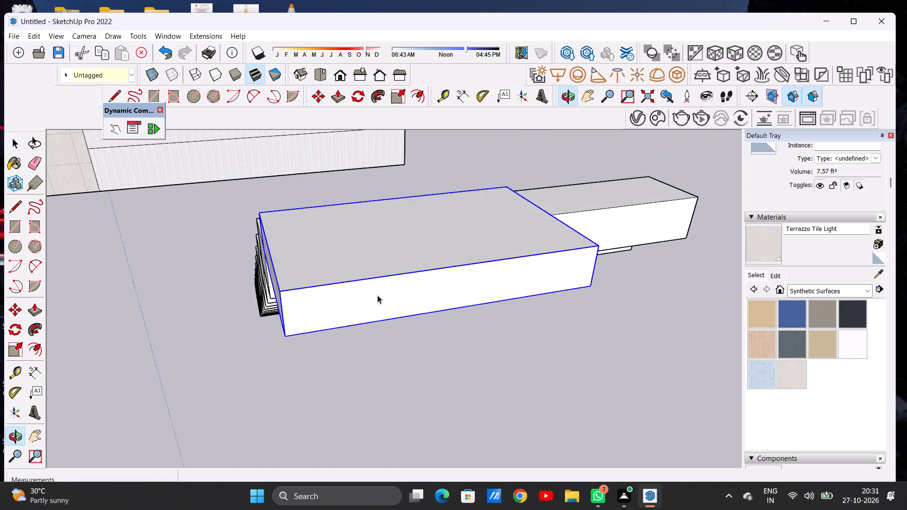
pyautogui.scroll(-7, 384, 287)
pyautogui.moveTo(510, 287); pyautogui.dragTo(289, 306, button='middle')
pyautogui.scroll(5, 289, 287)
pyautogui.click(288, 287)
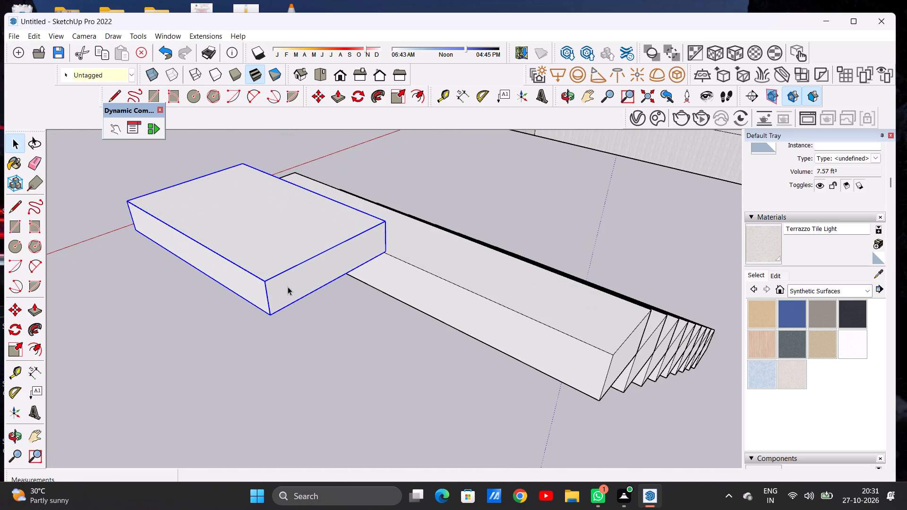
pyautogui.click(283, 333)
pyautogui.click(293, 276)
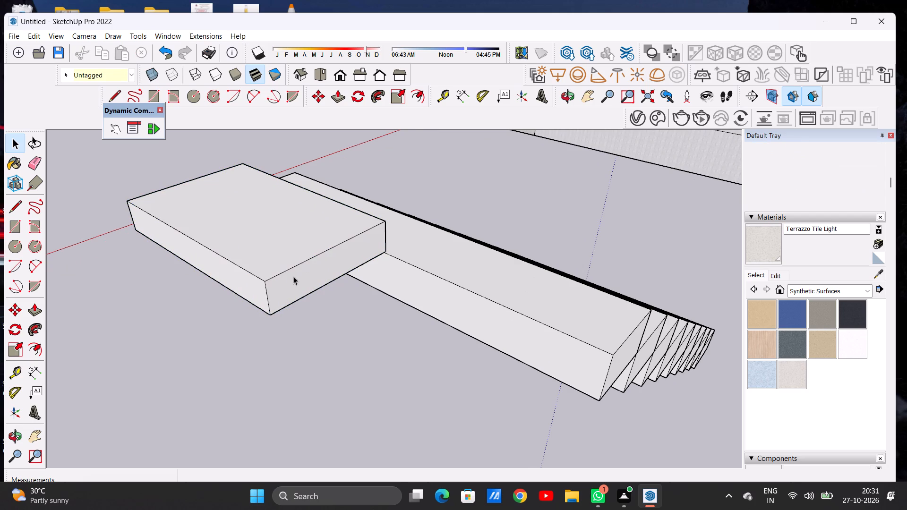
pyautogui.rightClick(293, 276)
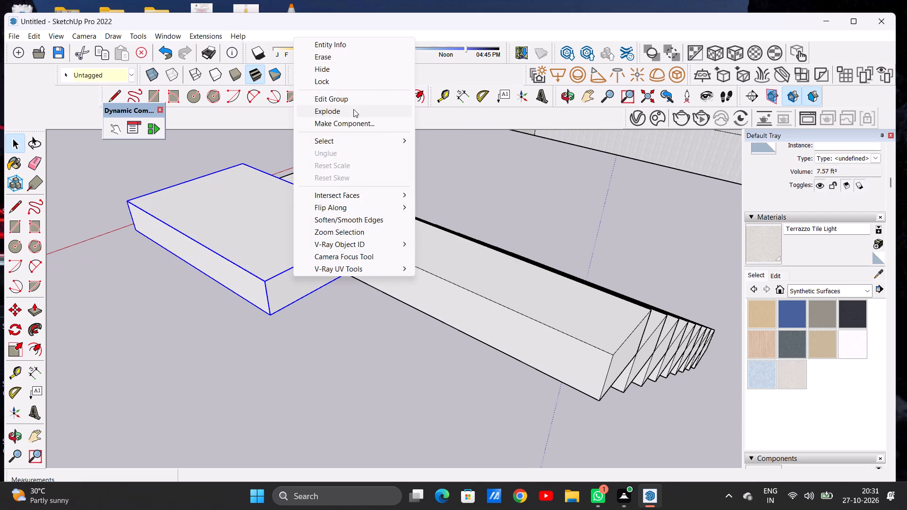
pyautogui.click(355, 101)
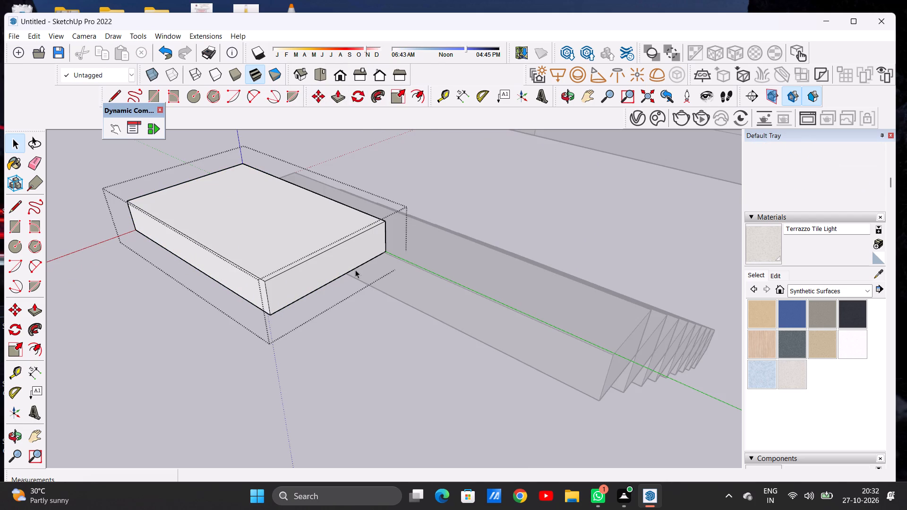
pyautogui.press('p')
pyautogui.click(310, 272)
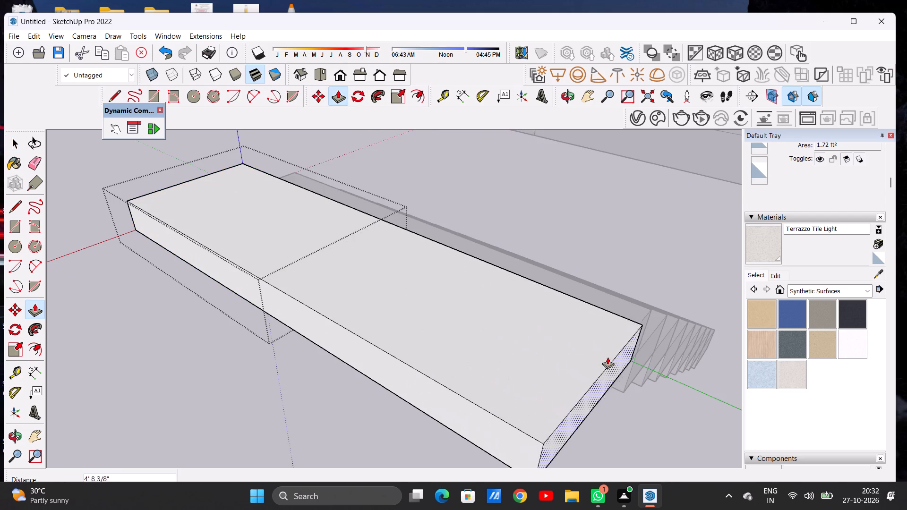
pyautogui.click(608, 356)
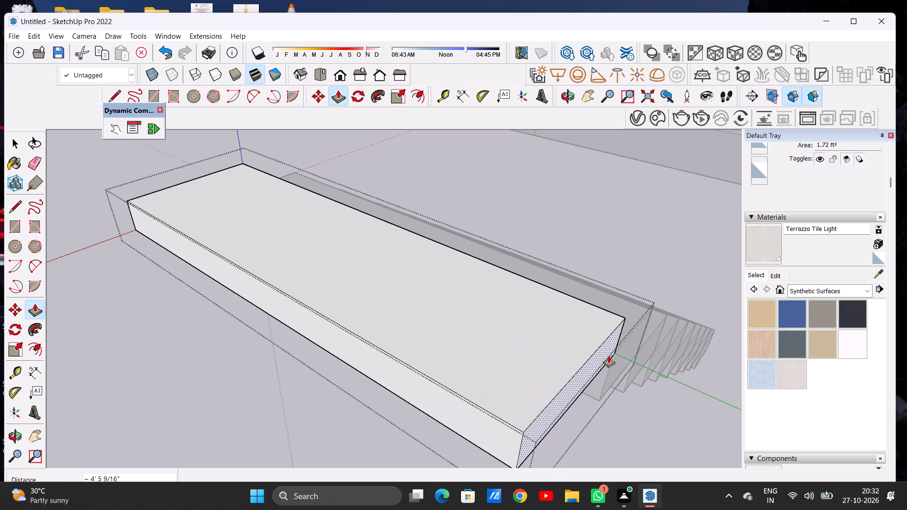
pyautogui.press('space')
pyautogui.scroll(-2, 496, 282)
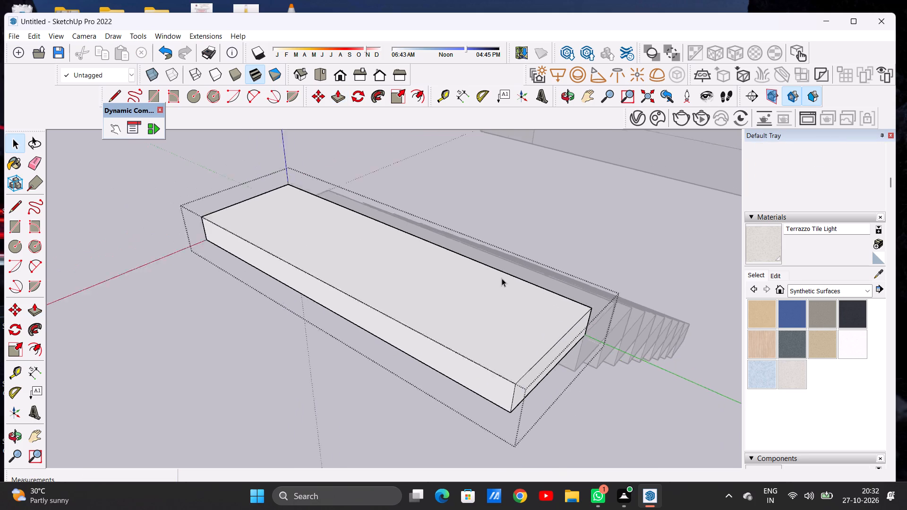
# Push/Pull the slab's long outer side face outward, away from the stairs, to widen the landing, and close the group.
pyautogui.scroll(-3, 502, 278)
pyautogui.press('p')
pyautogui.click(507, 362)
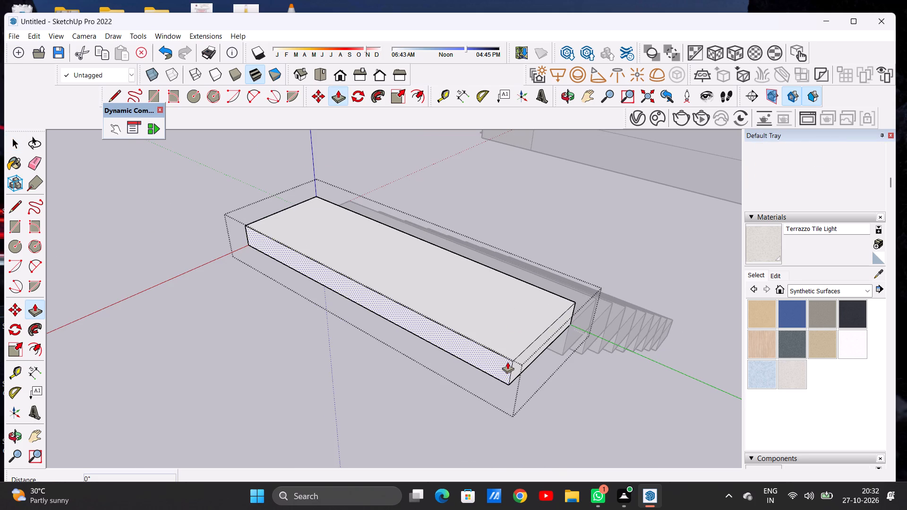
pyautogui.click(482, 375)
pyautogui.press('space')
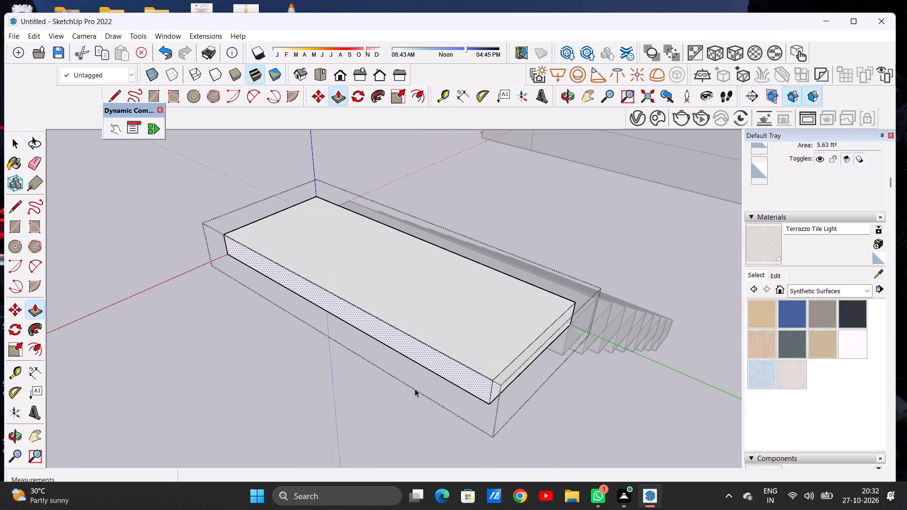
pyautogui.click(356, 402)
# Examine the widened landing slab and the stair flight from several sides and in relation to the house.
pyautogui.scroll(-9, 480, 329)
pyautogui.moveTo(507, 336); pyautogui.dragTo(233, 239, button='middle')
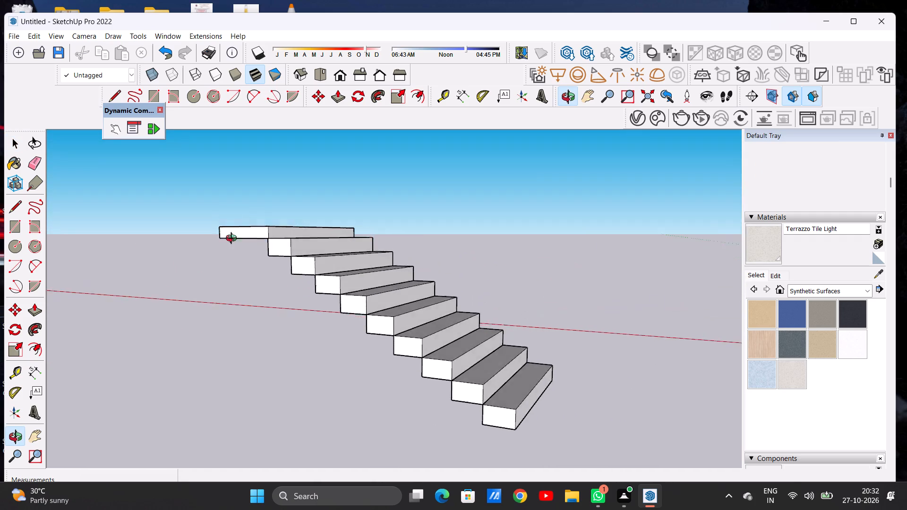
pyautogui.moveTo(233, 239); pyautogui.dragTo(436, 281, button='middle')
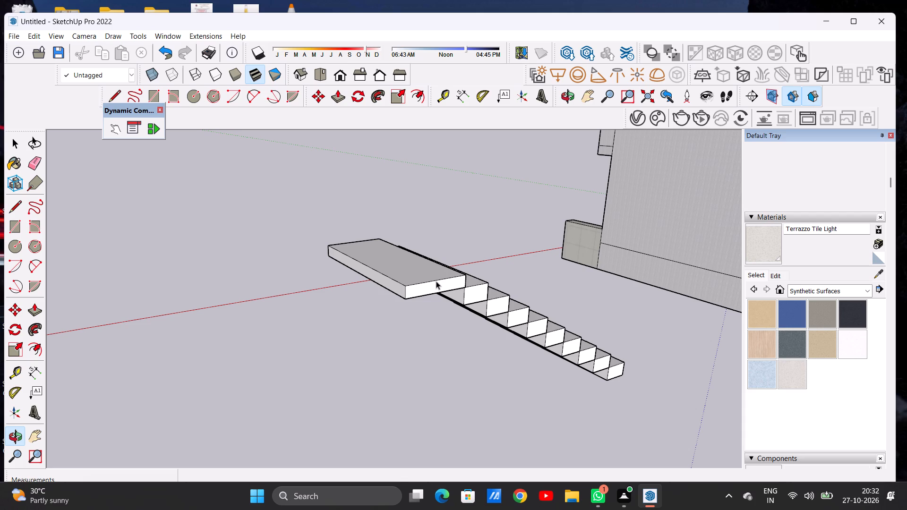
pyautogui.scroll(-11, 437, 282)
pyautogui.scroll(5, 447, 276)
pyautogui.moveTo(358, 304); pyautogui.dragTo(580, 306, button='middle')
pyautogui.moveTo(488, 294); pyautogui.dragTo(627, 304, button='middle')
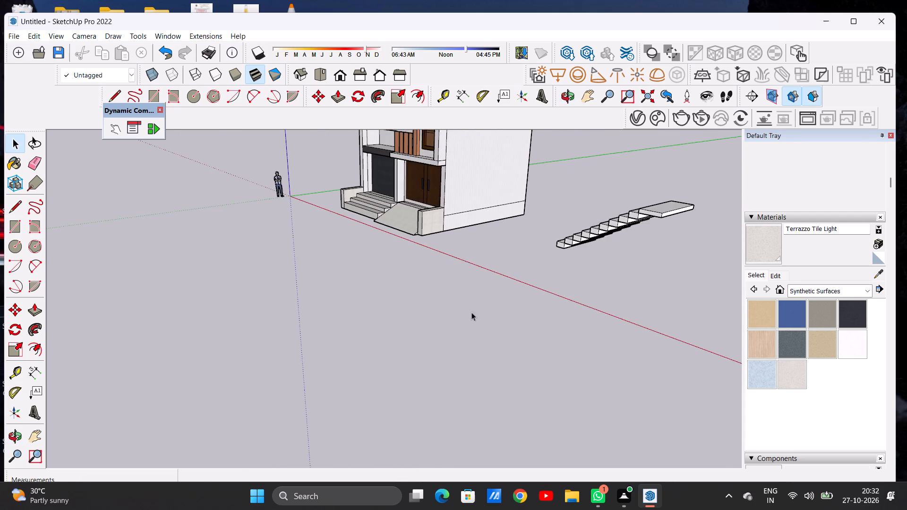
pyautogui.scroll(-12, 438, 319)
pyautogui.moveTo(433, 323); pyautogui.dragTo(568, 289, button='middle')
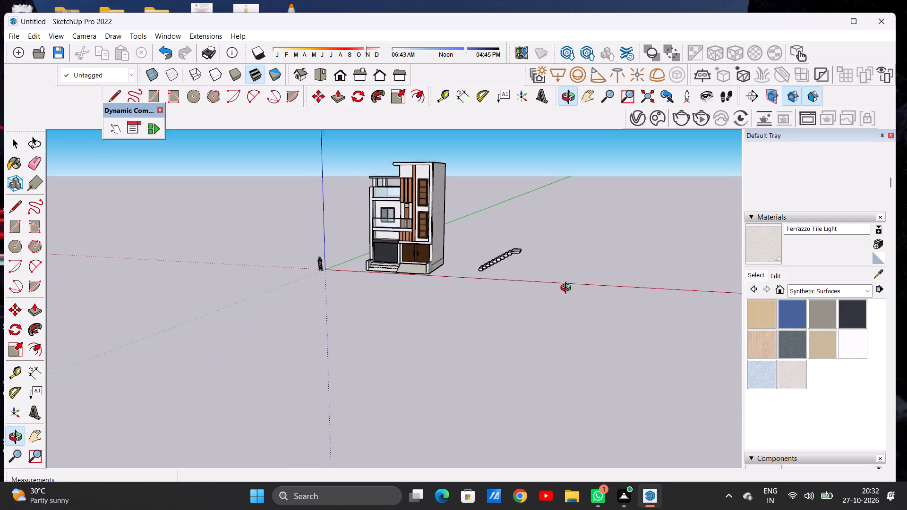
pyautogui.moveTo(568, 289); pyautogui.dragTo(563, 294, button='middle')
pyautogui.scroll(8, 504, 251)
pyautogui.moveTo(472, 273); pyautogui.dragTo(527, 320, button='middle')
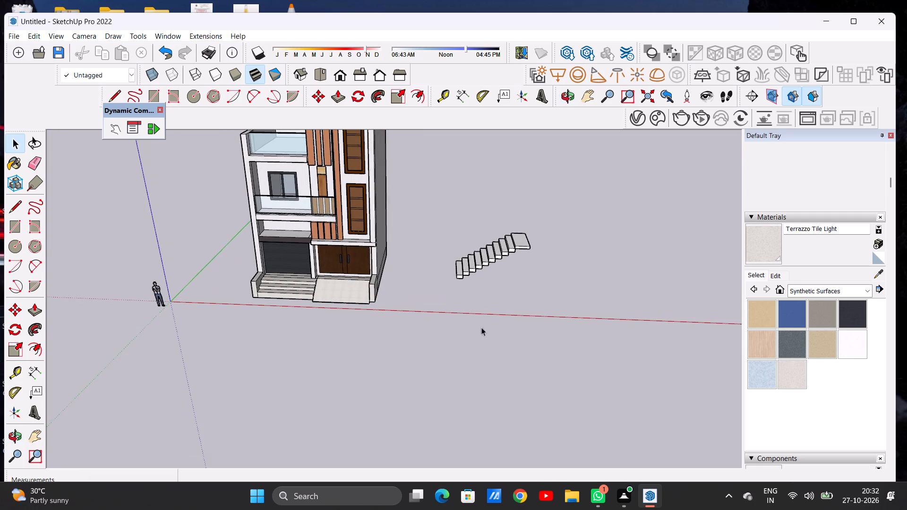
# Examine the house's front facade, from the roof and balconies down to the shutter, double door, entrance steps and ramp.
pyautogui.scroll(-9, 466, 328)
pyautogui.scroll(13, 416, 216)
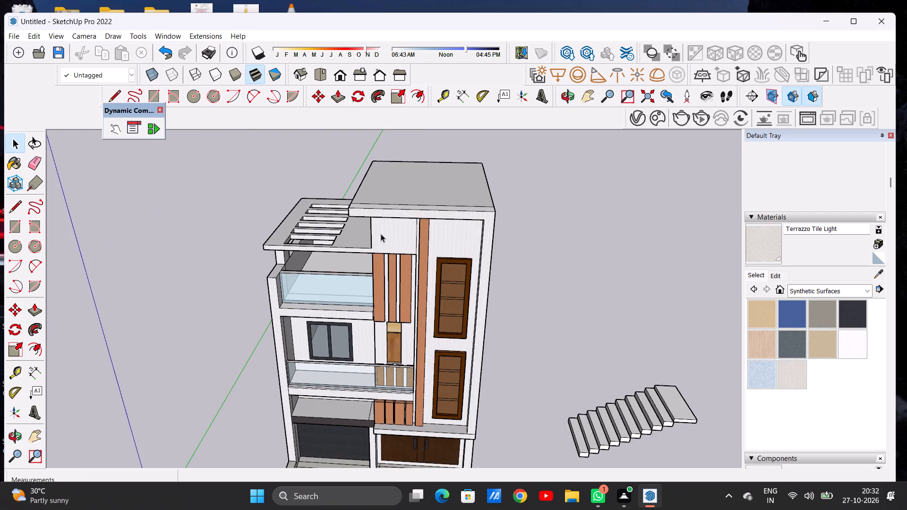
pyautogui.moveTo(390, 280); pyautogui.dragTo(545, 202, button='middle')
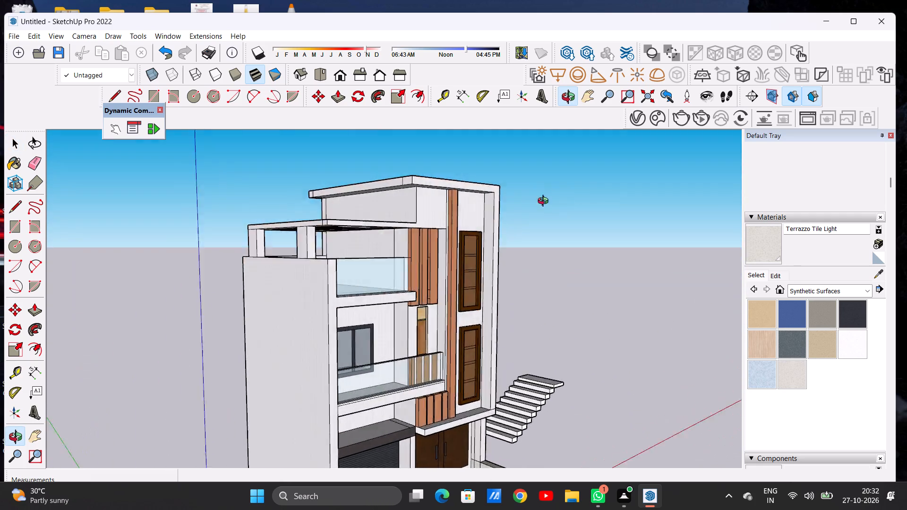
pyautogui.moveTo(545, 202); pyautogui.dragTo(391, 199, button='middle')
pyautogui.scroll(-4, 394, 246)
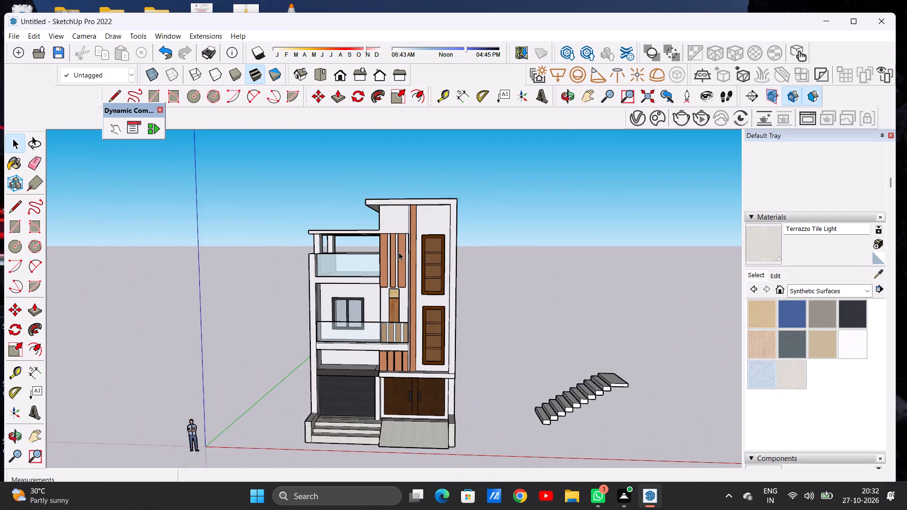
pyautogui.scroll(-2, 400, 260)
pyautogui.scroll(12, 383, 393)
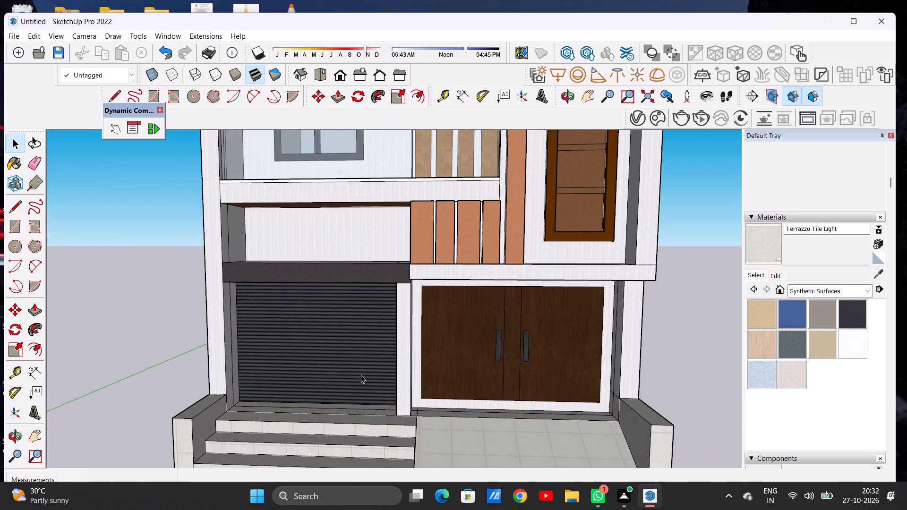
pyautogui.scroll(6, 361, 375)
pyautogui.moveTo(360, 374); pyautogui.dragTo(302, 341, button='middle')
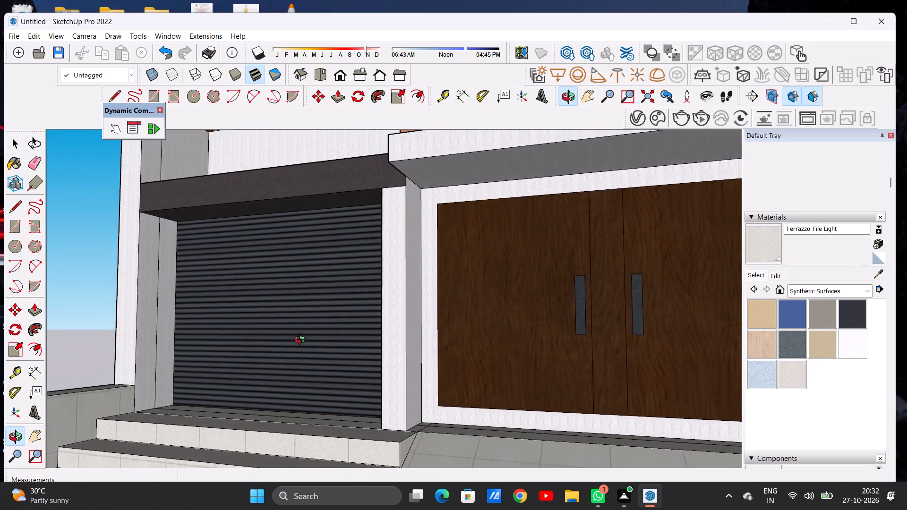
pyautogui.moveTo(302, 341); pyautogui.dragTo(349, 387, button='middle')
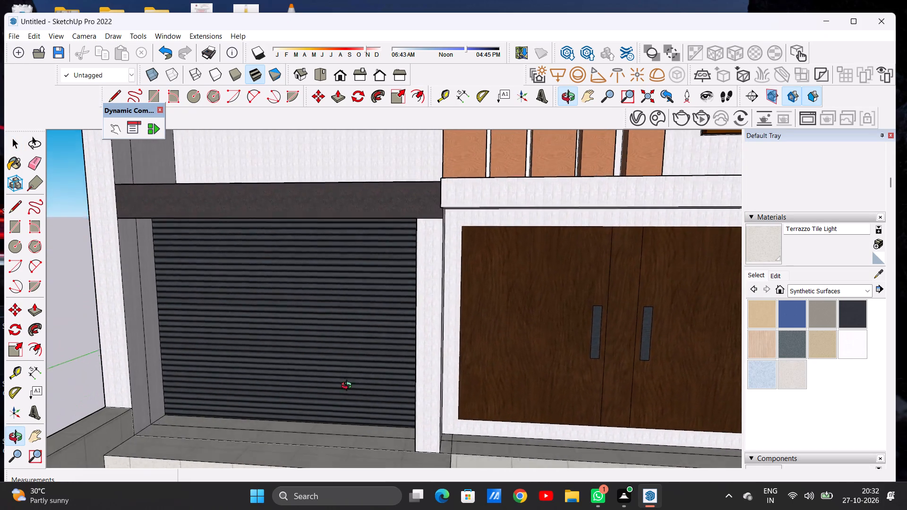
pyautogui.moveTo(349, 387); pyautogui.dragTo(347, 403, button='middle')
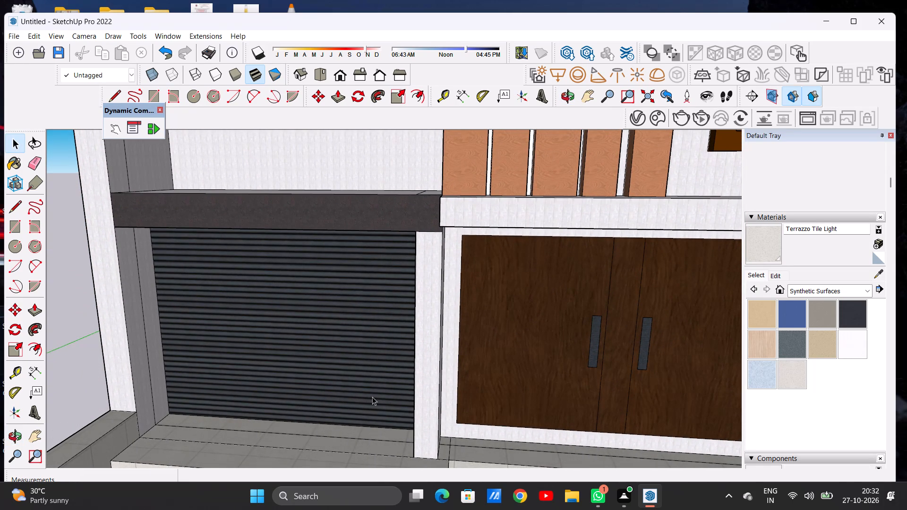
pyautogui.scroll(-8, 386, 367)
pyautogui.scroll(1, 399, 357)
pyautogui.scroll(-3, 401, 358)
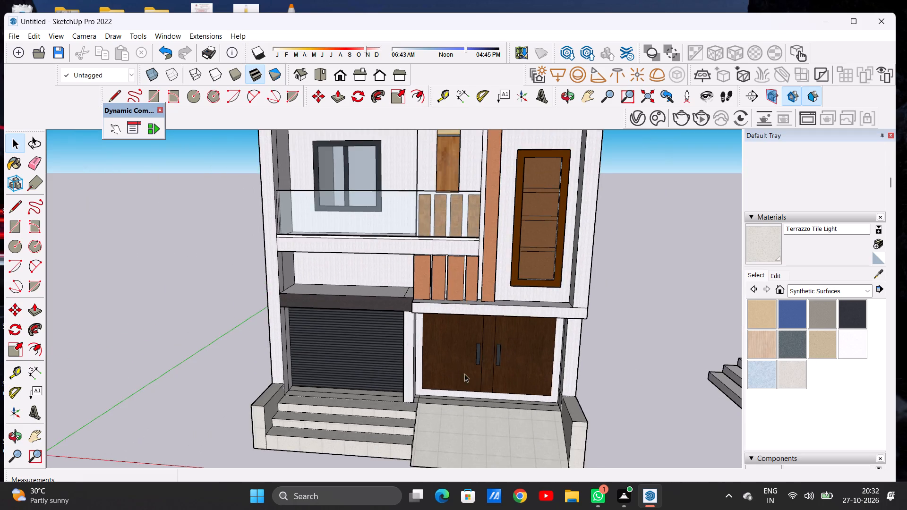
pyautogui.moveTo(473, 369); pyautogui.dragTo(473, 324, button='middle')
pyautogui.scroll(3, 488, 339)
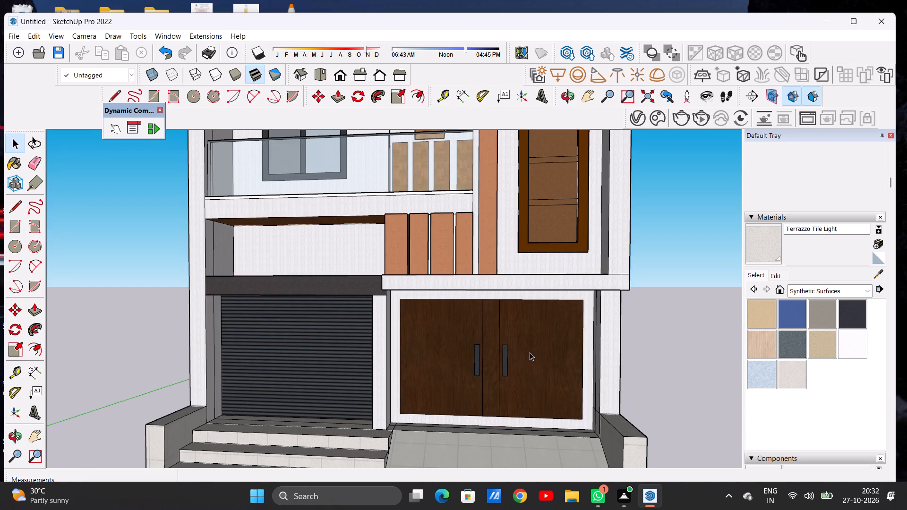
pyautogui.moveTo(542, 357); pyautogui.dragTo(479, 363, button='middle')
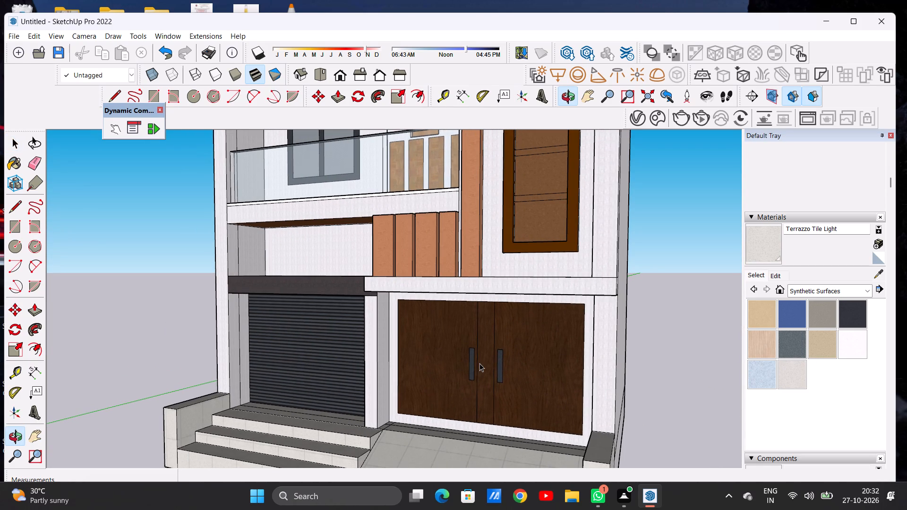
pyautogui.moveTo(505, 362); pyautogui.dragTo(462, 377, button='middle')
pyautogui.scroll(5, 484, 378)
pyautogui.moveTo(468, 378); pyautogui.dragTo(586, 363, button='middle')
pyautogui.scroll(-7, 481, 377)
pyautogui.scroll(1, 468, 381)
pyautogui.scroll(-11, 460, 376)
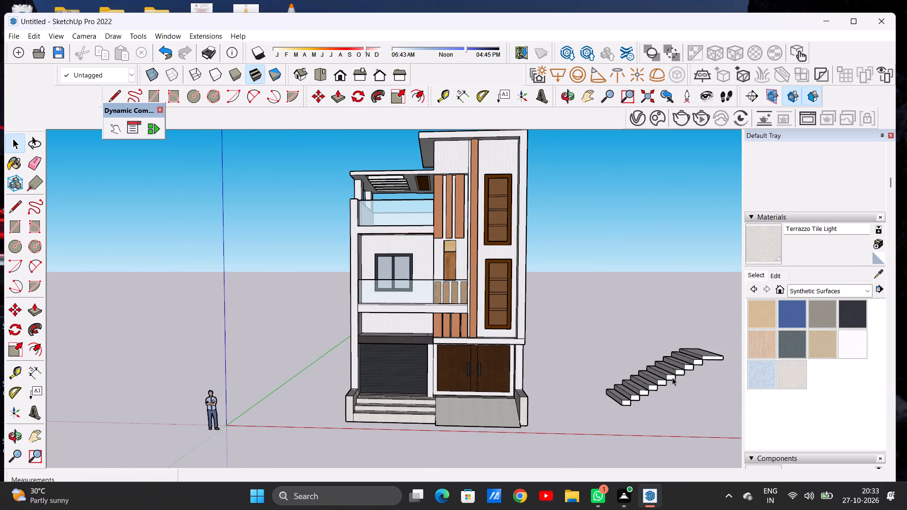
# Examine the detached staircase and its landing against the house's front and side wall from several angles.
pyautogui.scroll(-3, 490, 380)
pyautogui.scroll(5, 663, 377)
pyautogui.moveTo(602, 358); pyautogui.dragTo(588, 360, button='middle')
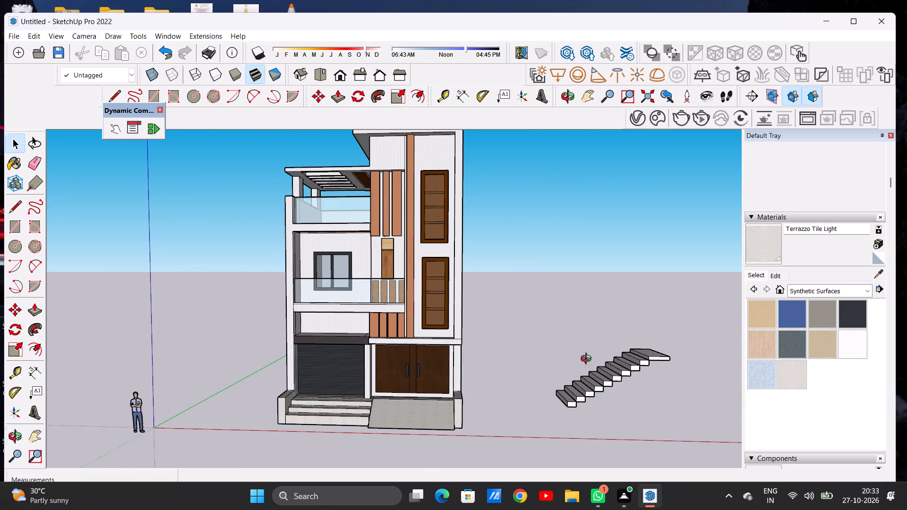
pyautogui.moveTo(588, 360); pyautogui.dragTo(518, 374, button='middle')
pyautogui.scroll(-10, 549, 362)
pyautogui.scroll(10, 659, 363)
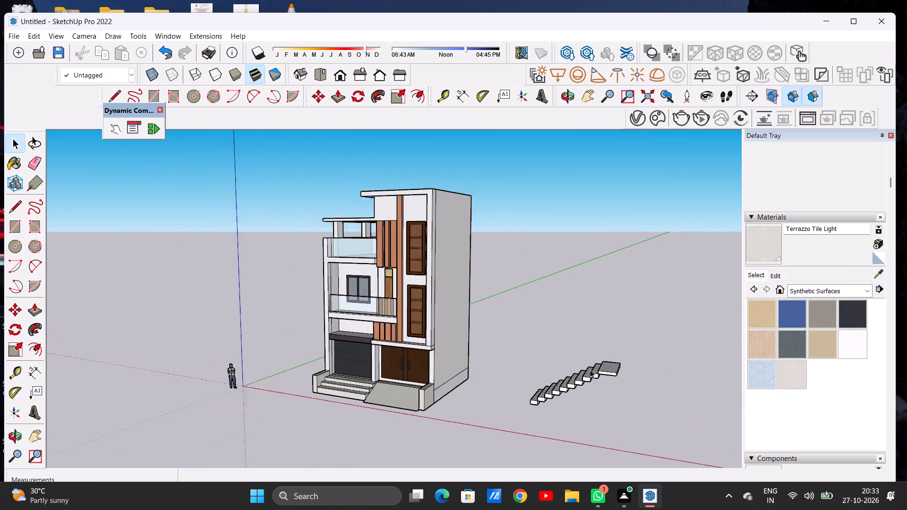
pyautogui.scroll(2, 590, 370)
pyautogui.moveTo(590, 370); pyautogui.dragTo(610, 406, button='middle')
pyautogui.scroll(1, 610, 406)
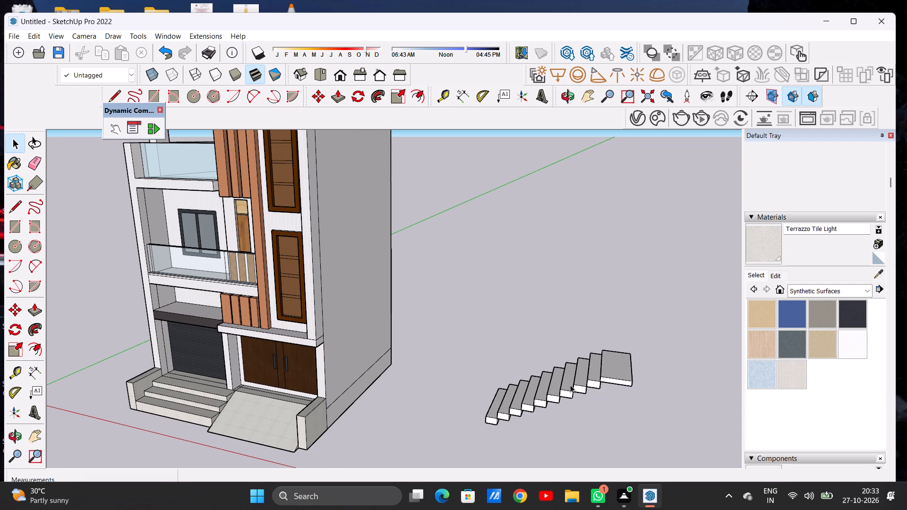
pyautogui.scroll(-4, 569, 380)
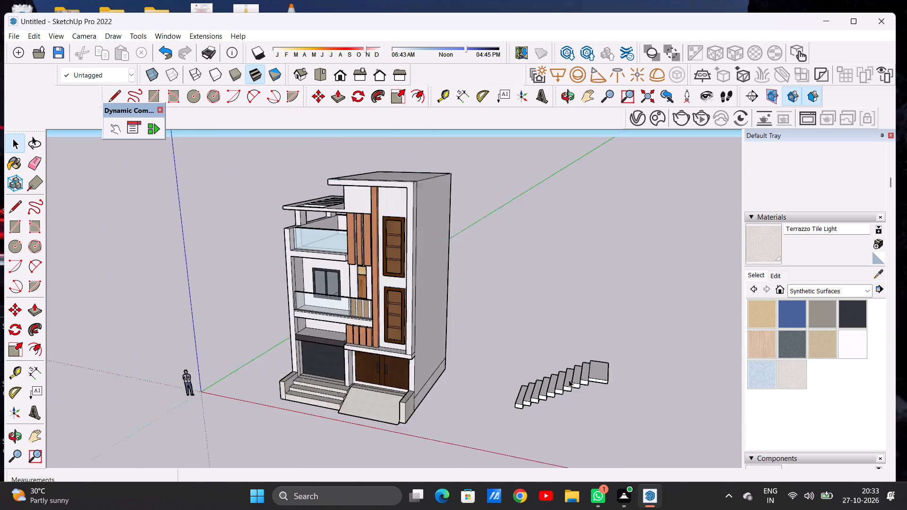
pyautogui.scroll(-5, 569, 380)
pyautogui.scroll(4, 576, 381)
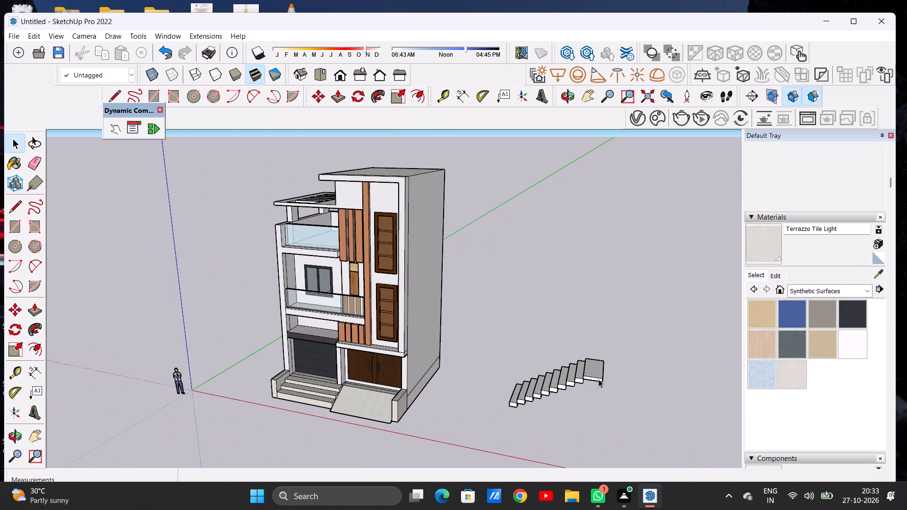
pyautogui.scroll(8, 595, 376)
pyautogui.moveTo(601, 379); pyautogui.dragTo(596, 376, button='middle')
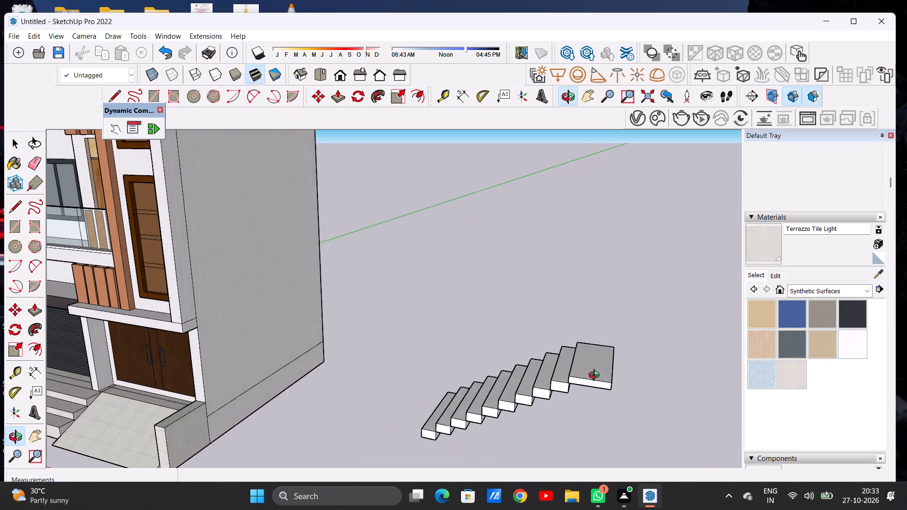
pyautogui.moveTo(596, 376); pyautogui.dragTo(519, 362, button='middle')
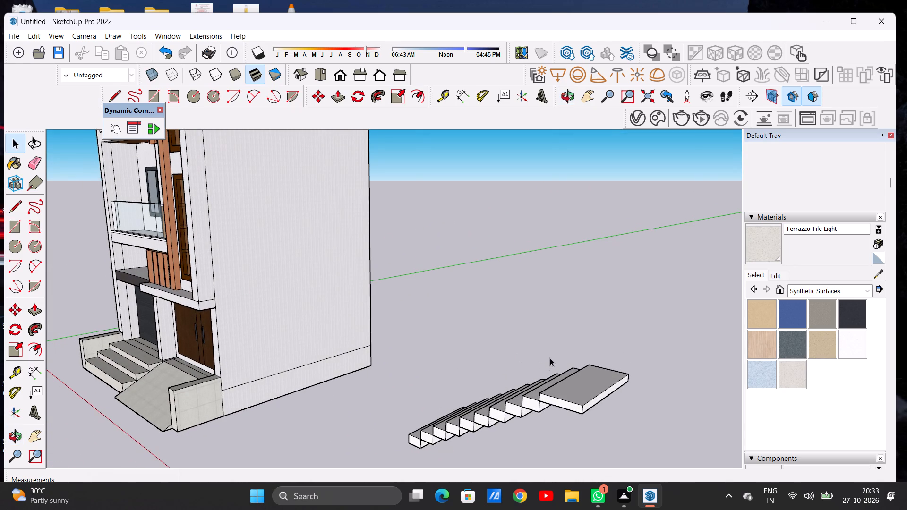
pyautogui.scroll(-6, 549, 350)
pyautogui.scroll(5, 584, 370)
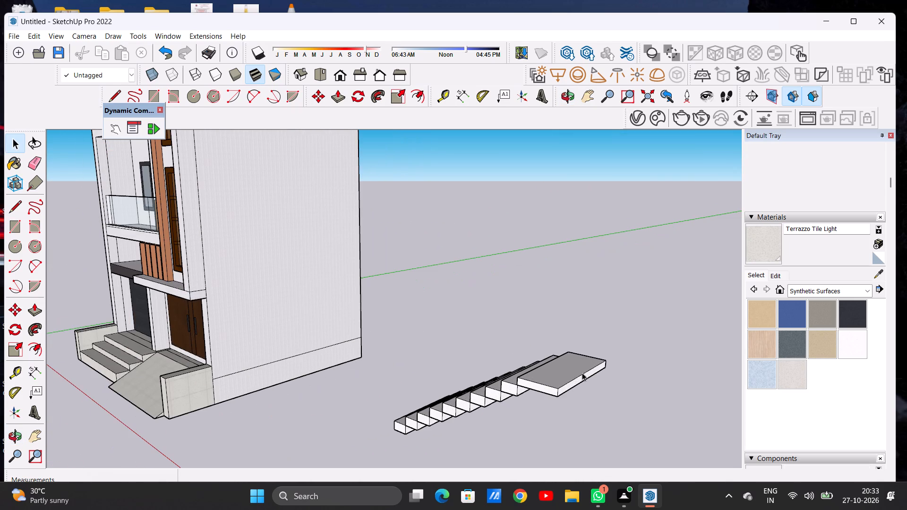
pyautogui.scroll(1, 578, 374)
pyautogui.scroll(-4, 556, 371)
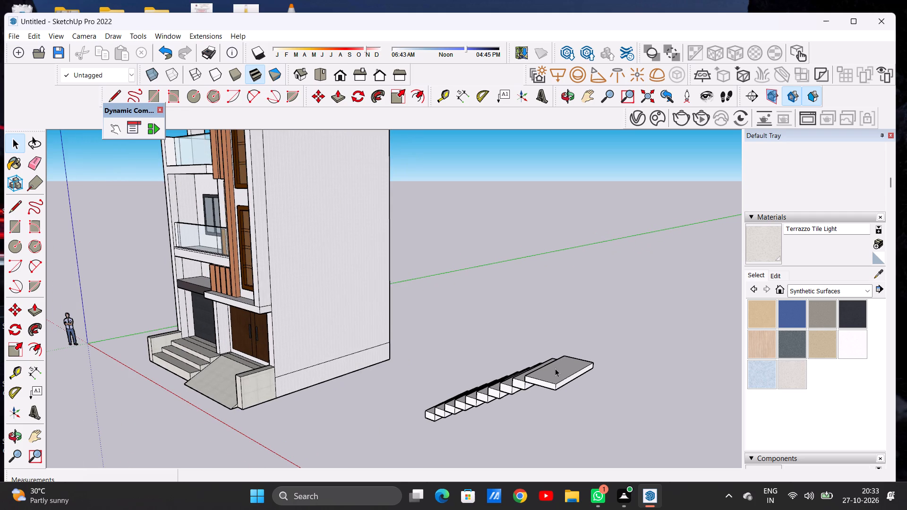
pyautogui.scroll(-2, 555, 368)
pyautogui.scroll(1, 554, 368)
pyautogui.scroll(-5, 554, 368)
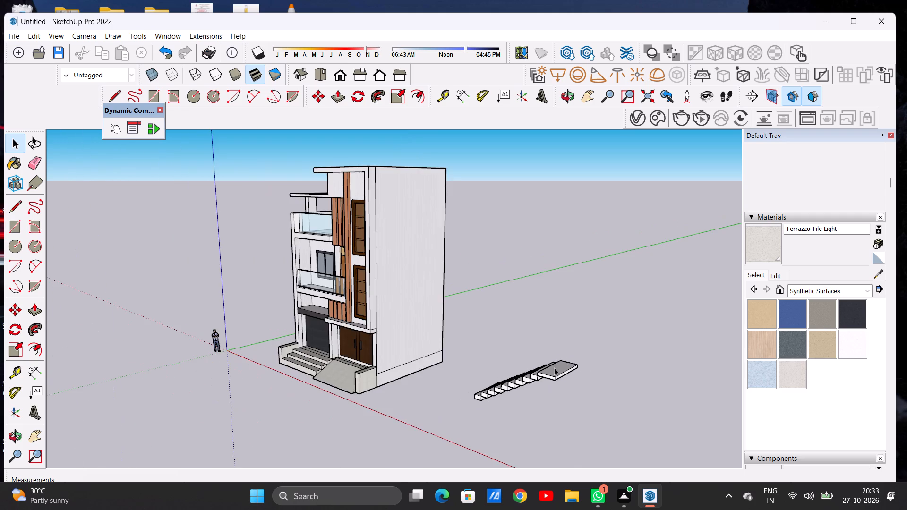
pyautogui.moveTo(565, 380); pyautogui.dragTo(422, 377, button='middle')
pyautogui.scroll(-6, 457, 359)
pyautogui.moveTo(478, 381); pyautogui.dragTo(429, 422, button='middle')
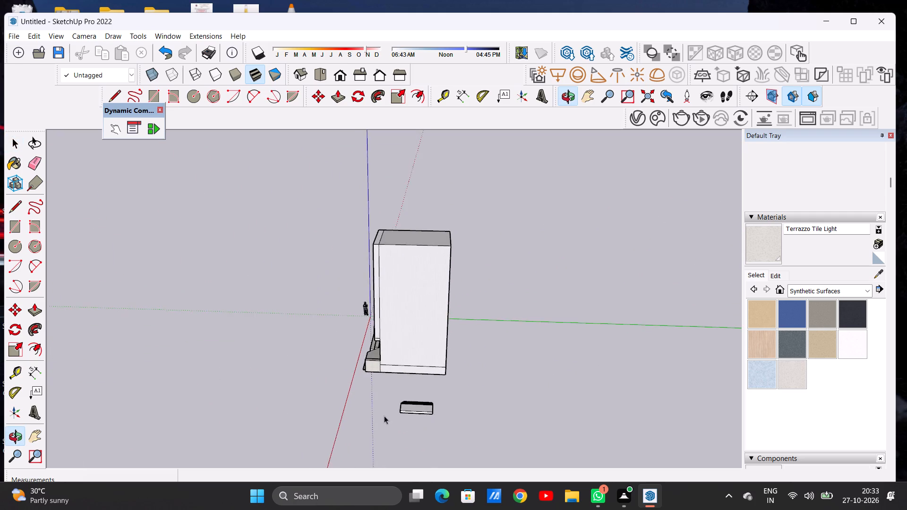
pyautogui.scroll(12, 383, 415)
pyautogui.moveTo(427, 401); pyautogui.dragTo(589, 405, button='middle')
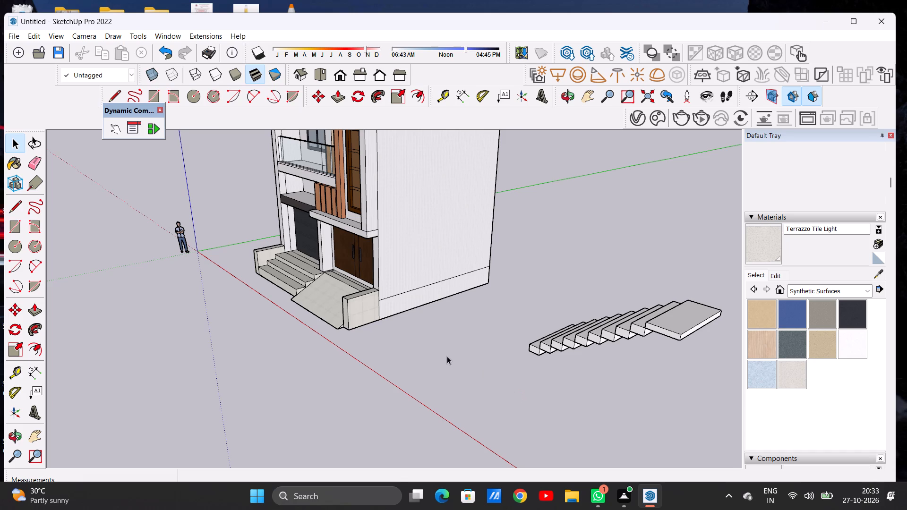
pyautogui.scroll(-7, 448, 357)
pyautogui.scroll(7, 524, 351)
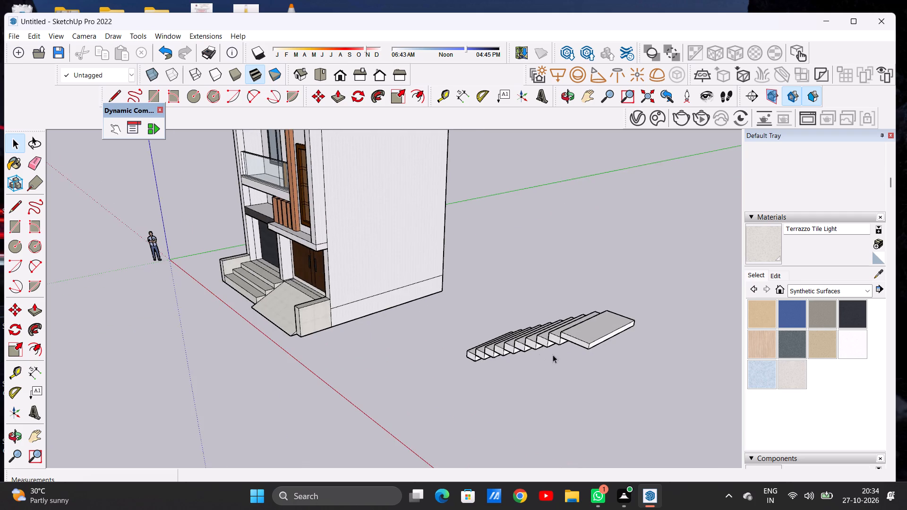
pyautogui.moveTo(561, 349); pyautogui.dragTo(465, 382, button='middle')
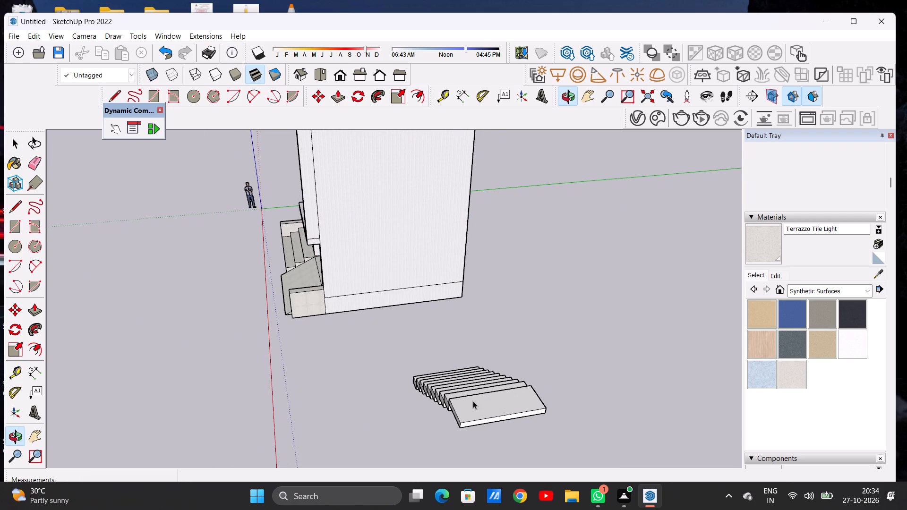
pyautogui.moveTo(466, 399); pyautogui.dragTo(589, 364, button='middle')
pyautogui.scroll(-13, 499, 357)
pyautogui.moveTo(459, 348); pyautogui.dragTo(591, 359, button='middle')
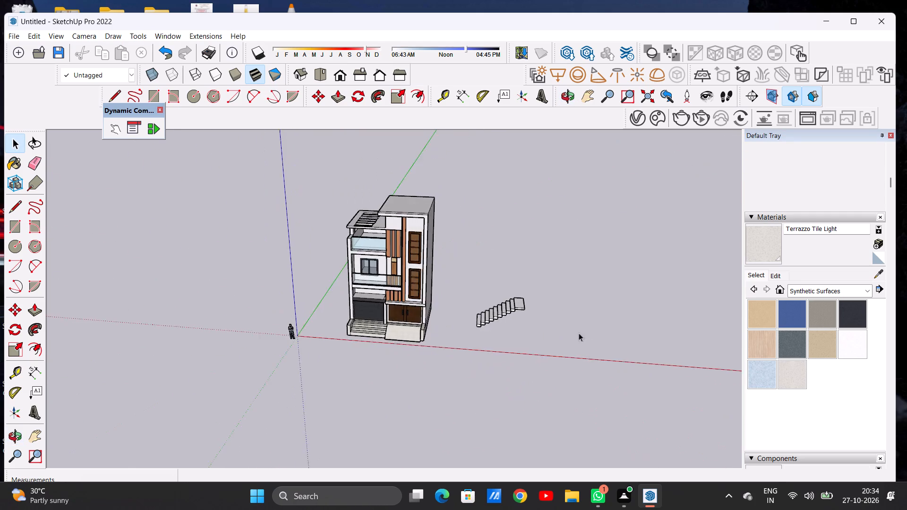
# Draw a rectangle of about 341 sq ft on the ground beside the detached staircase, on the side away from the house.
pyautogui.scroll(6, 578, 328)
pyautogui.press('r')
pyautogui.moveTo(550, 348); pyautogui.dragTo(528, 346, button='middle')
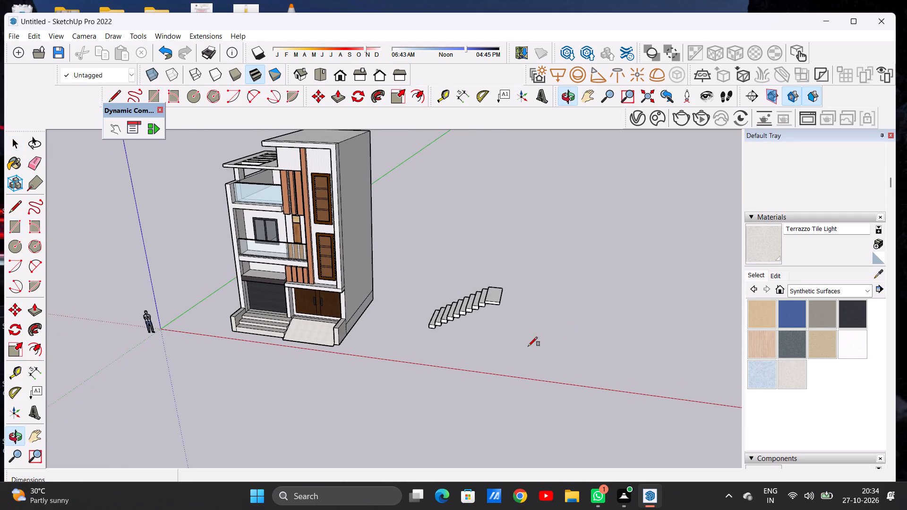
pyautogui.moveTo(528, 346); pyautogui.dragTo(528, 346, button='middle')
pyautogui.click(514, 325)
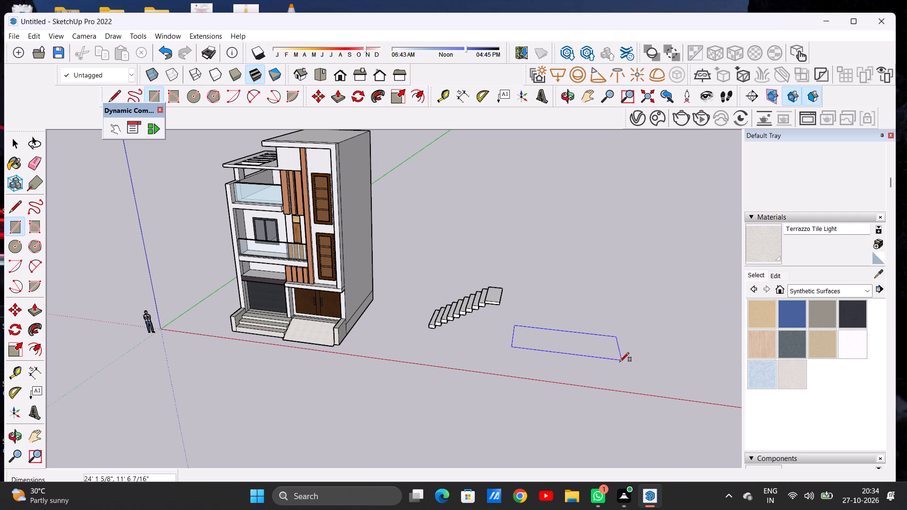
pyautogui.click(616, 367)
pyautogui.press('space')
# Push/Pull the new rectangle upward about 1' 6" to form a flat slab.
pyautogui.scroll(-6, 404, 366)
pyautogui.moveTo(460, 372); pyautogui.dragTo(484, 330, button='middle')
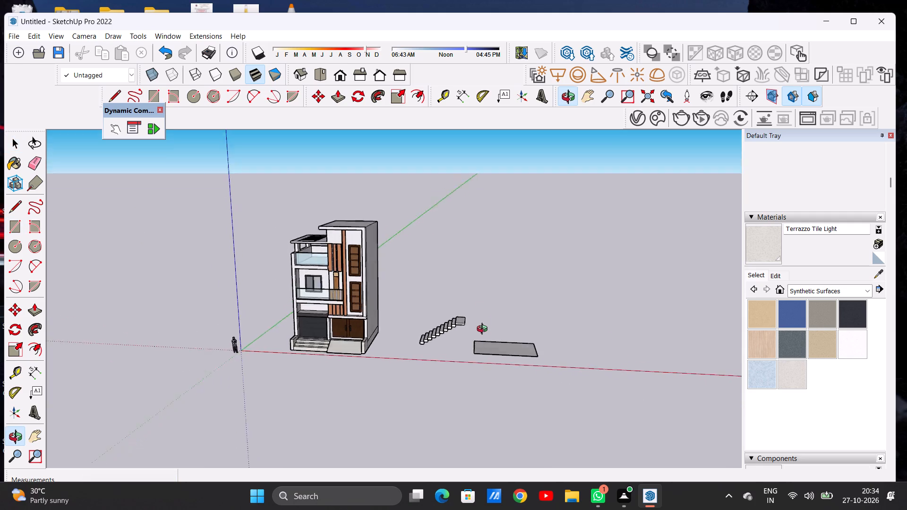
pyautogui.moveTo(484, 330); pyautogui.dragTo(485, 310, button='middle')
pyautogui.scroll(12, 494, 338)
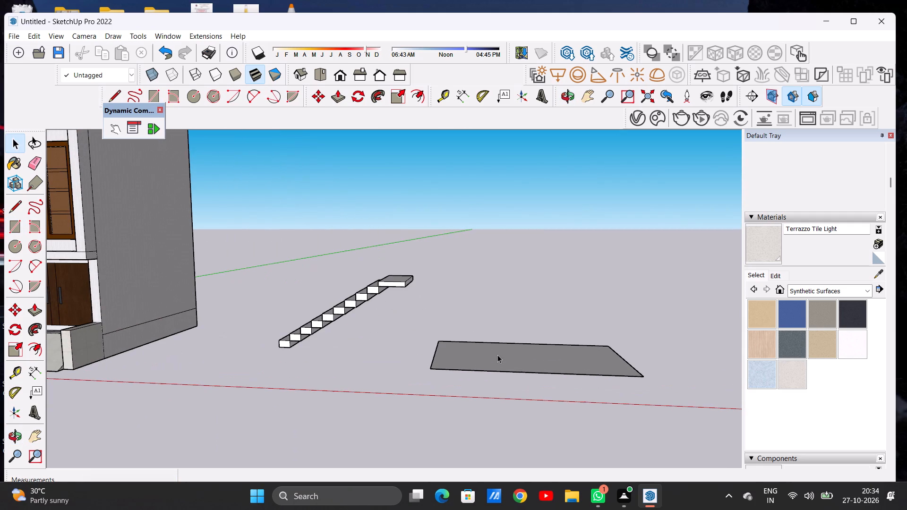
pyautogui.press('p')
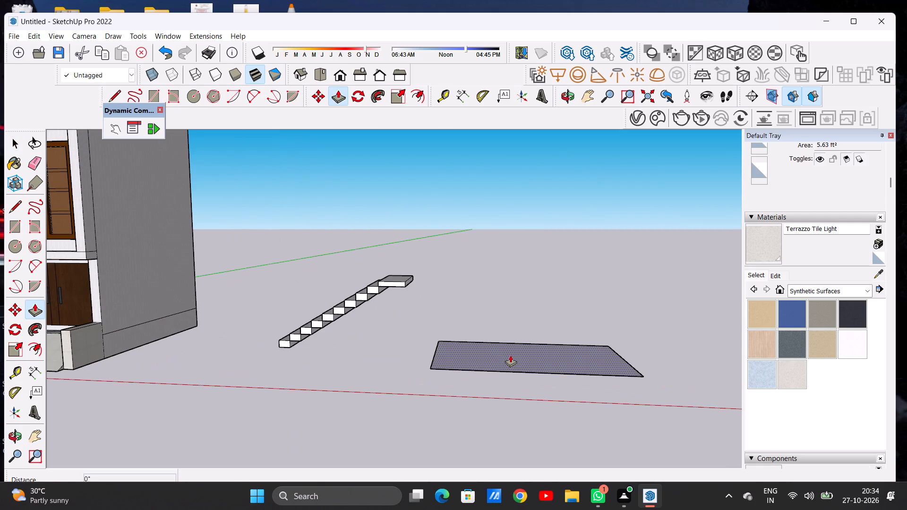
pyautogui.press('space')
pyautogui.press('p')
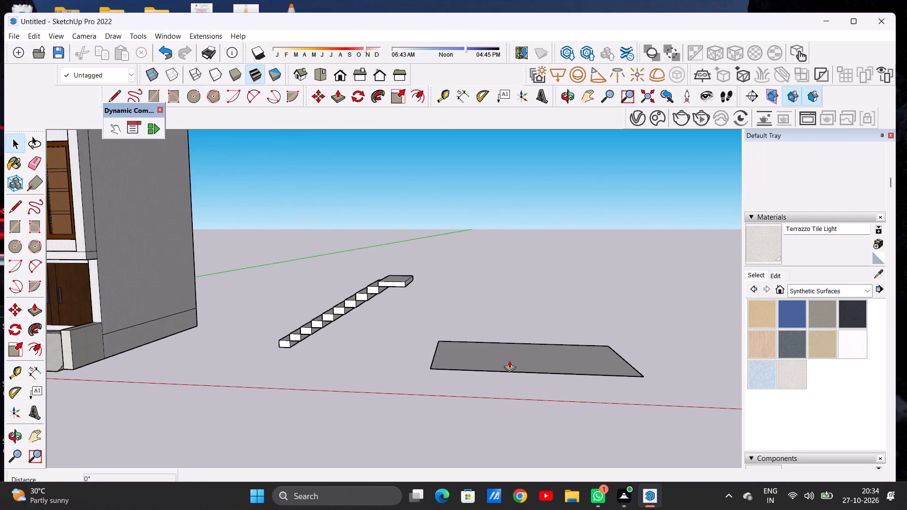
pyautogui.click(508, 357)
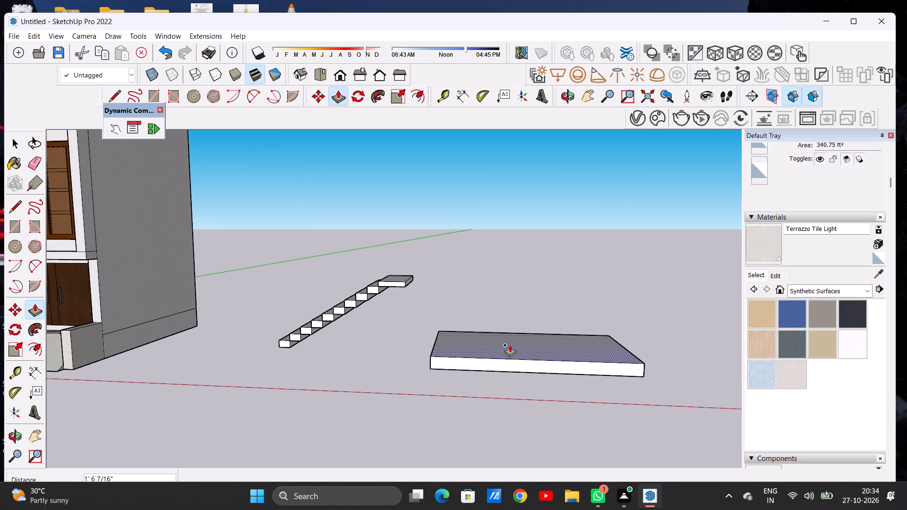
pyautogui.click(510, 345)
pyautogui.press('space')
# Draw an upright triangle of about 3.4 sq ft at the slab's front top corner nearest the stairs, flaring outward from the slab.
pyautogui.scroll(-8, 486, 372)
pyautogui.moveTo(477, 376); pyautogui.dragTo(473, 357, button='middle')
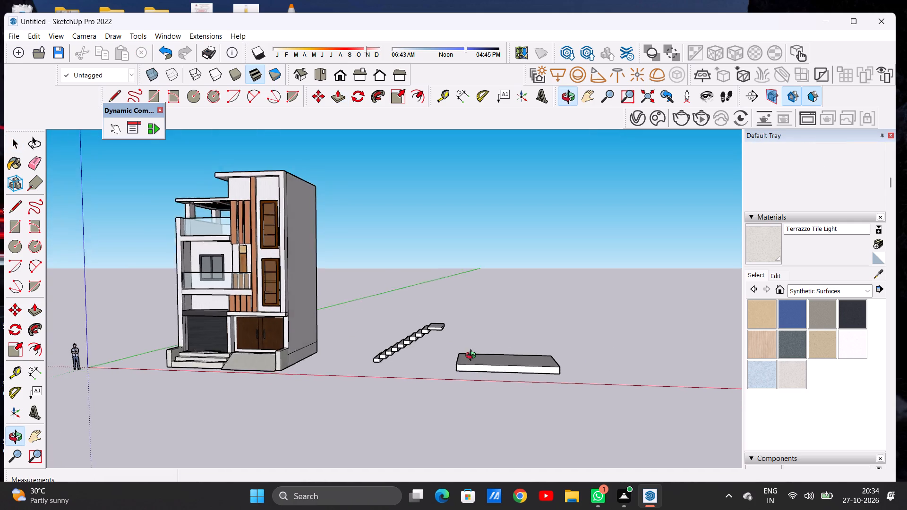
pyautogui.moveTo(473, 357); pyautogui.dragTo(471, 346, button='middle')
pyautogui.scroll(11, 467, 360)
pyautogui.press('l')
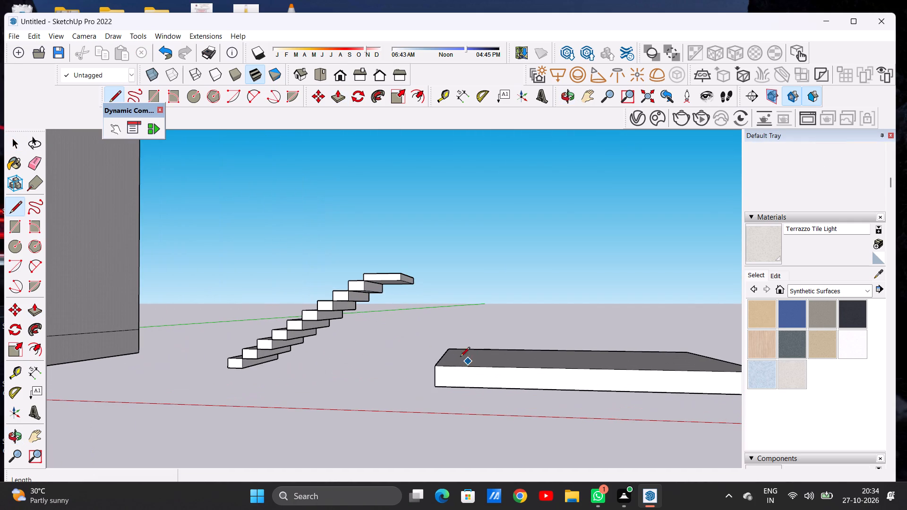
pyautogui.scroll(5, 442, 369)
pyautogui.scroll(-1, 442, 369)
pyautogui.click(434, 362)
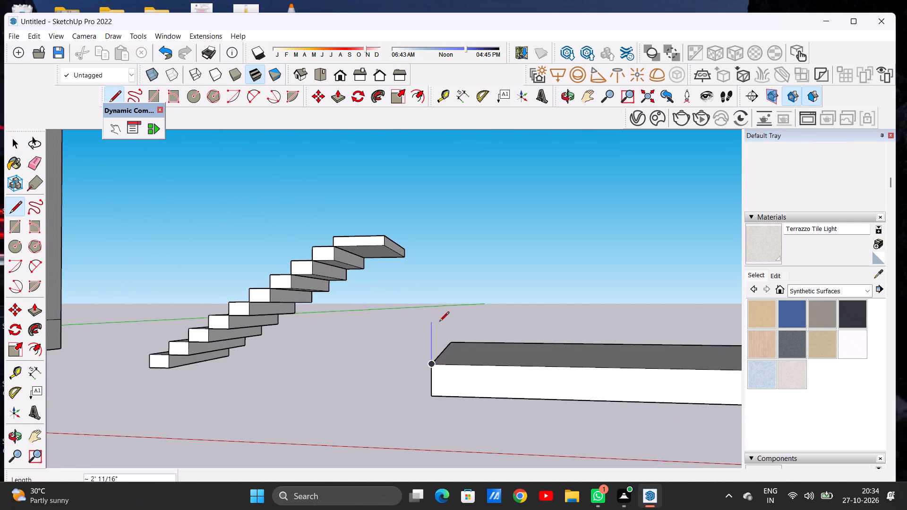
pyautogui.scroll(-4, 440, 324)
pyautogui.click(438, 315)
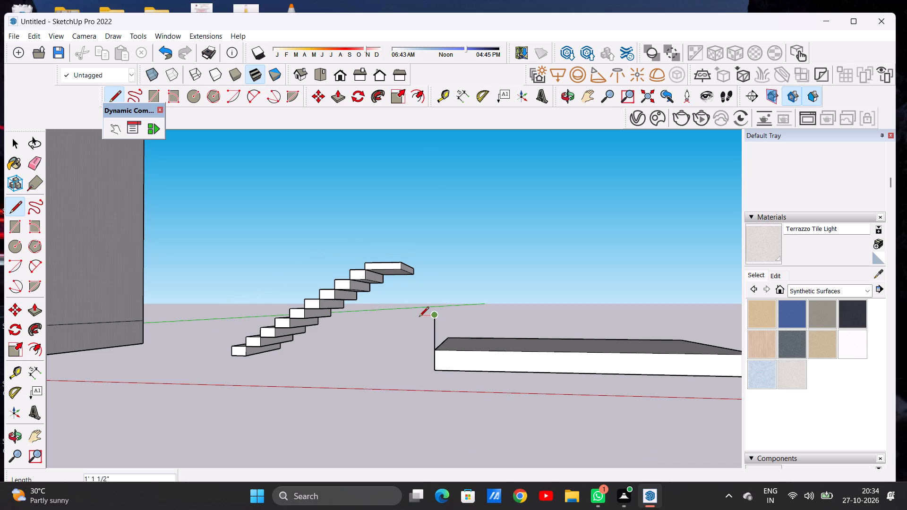
pyautogui.click(402, 318)
pyautogui.click(431, 350)
pyautogui.press('space')
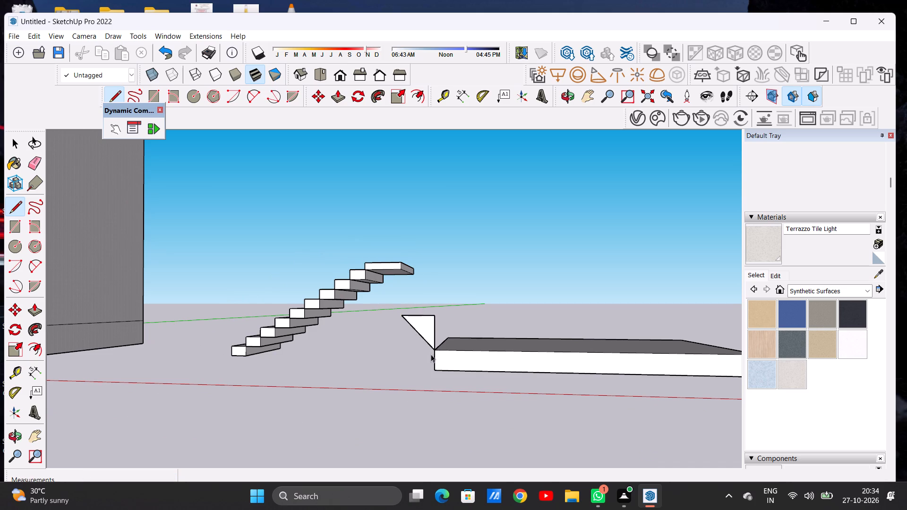
# Push/Pull the triangular face 15' 1 1/16" along the slab's short edge to its far corner, forming a flared end wall.
pyautogui.scroll(-10, 426, 363)
pyautogui.moveTo(460, 340); pyautogui.dragTo(312, 384, button='middle')
pyautogui.moveTo(453, 361); pyautogui.dragTo(322, 375, button='middle')
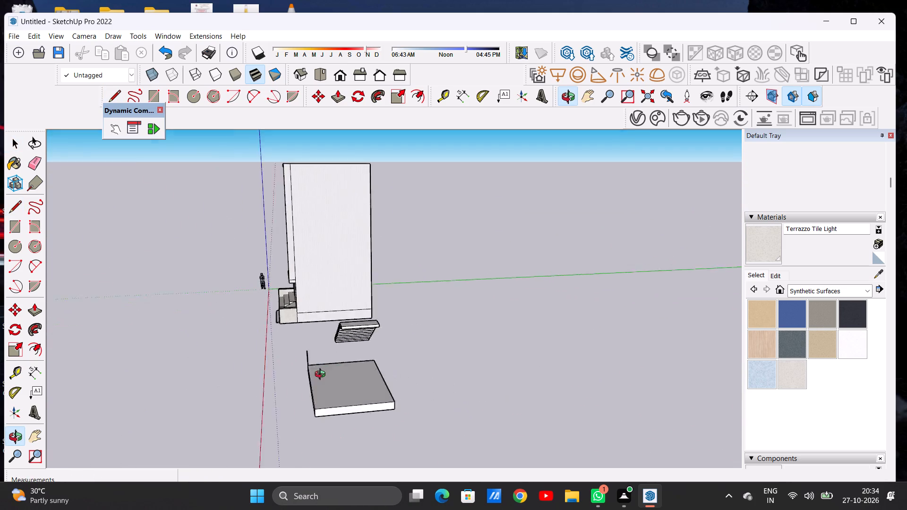
pyautogui.moveTo(322, 375); pyautogui.dragTo(300, 386, button='middle')
pyautogui.scroll(-6, 376, 369)
pyautogui.moveTo(388, 366); pyautogui.dragTo(298, 399, button='middle')
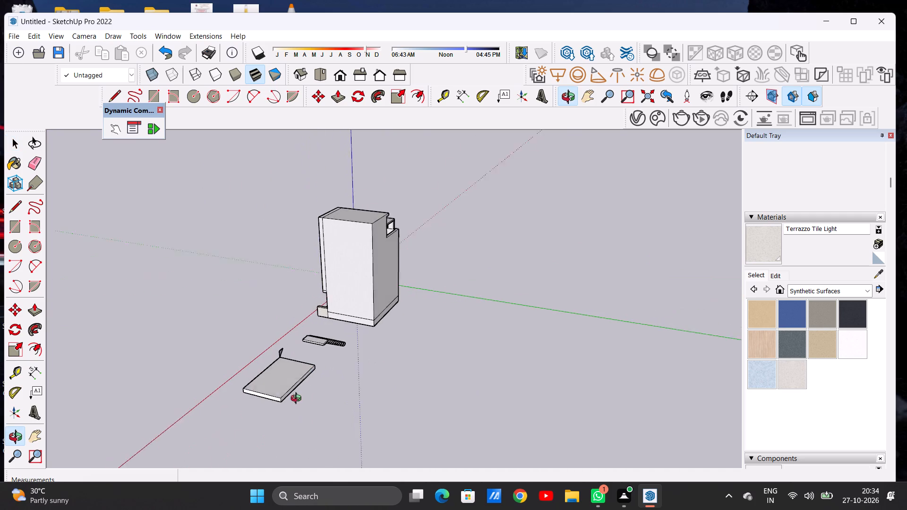
pyautogui.moveTo(298, 399); pyautogui.dragTo(297, 402, button='middle')
pyautogui.scroll(20, 271, 345)
pyautogui.scroll(1, 271, 345)
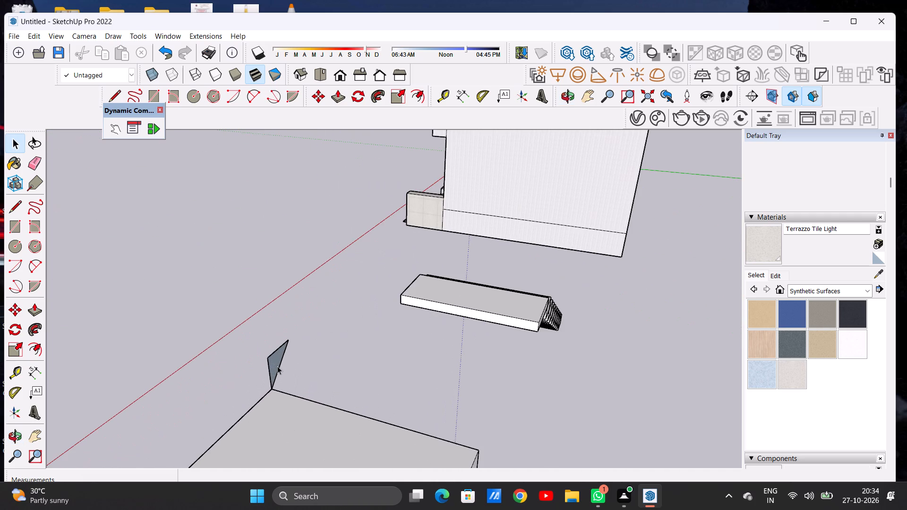
pyautogui.press('p')
pyautogui.scroll(3, 275, 365)
pyautogui.click(275, 365)
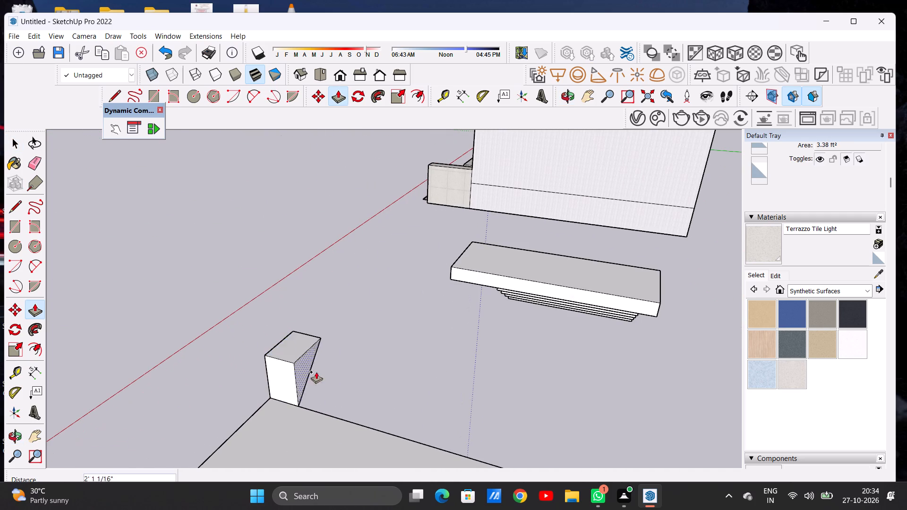
pyautogui.scroll(-20, 366, 367)
pyautogui.scroll(12, 419, 368)
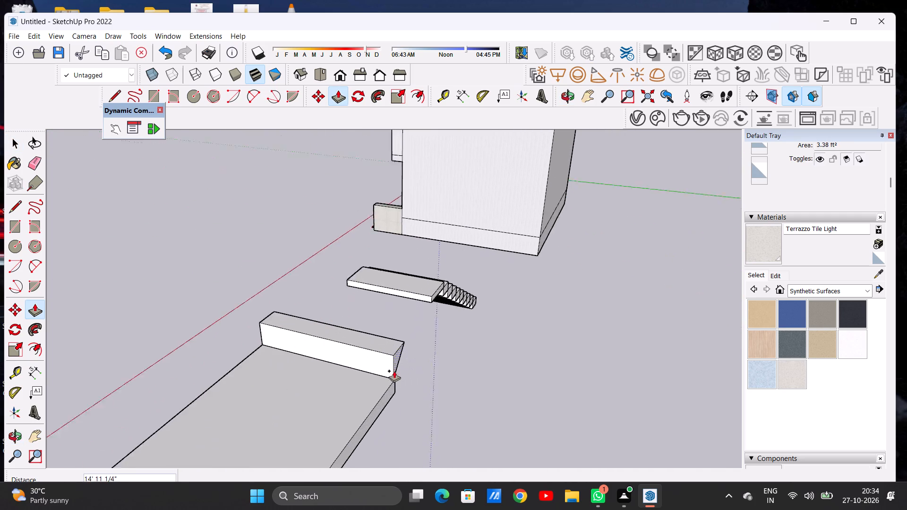
pyautogui.scroll(2, 394, 371)
pyautogui.click(391, 389)
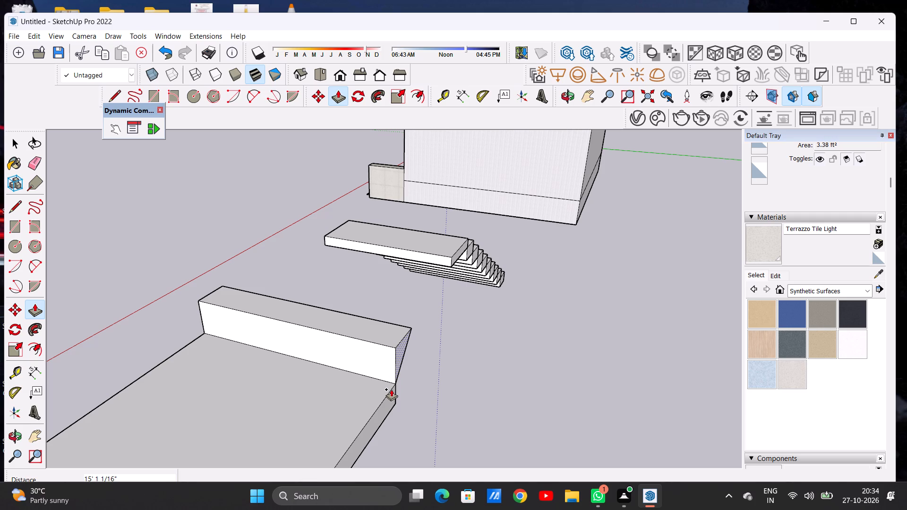
pyautogui.press('space')
# Draw a matching outward-flaring triangle at the slab's opposite front corner, with a vertical side about 2' 8" high.
pyautogui.scroll(-16, 493, 359)
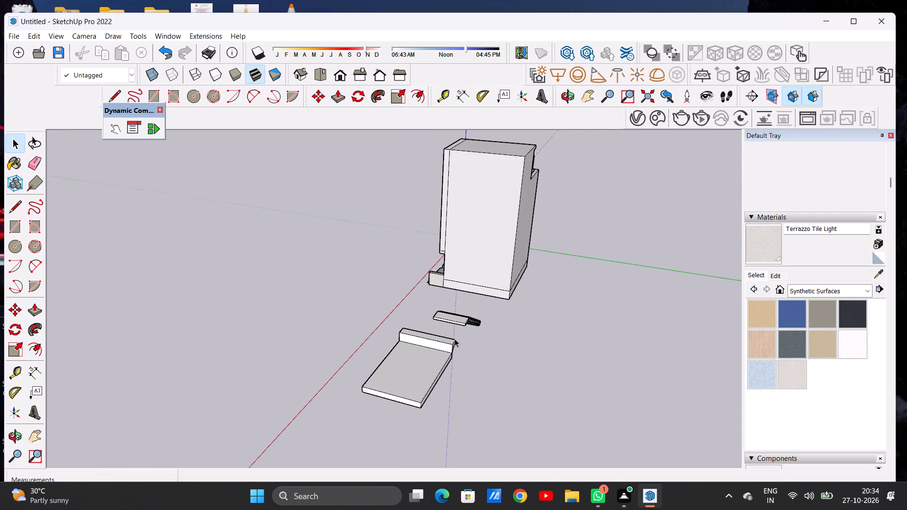
pyautogui.scroll(-1, 454, 339)
pyautogui.moveTo(357, 362); pyautogui.dragTo(634, 330, button='middle')
pyautogui.scroll(-5, 486, 350)
pyautogui.moveTo(483, 340); pyautogui.dragTo(508, 324, button='middle')
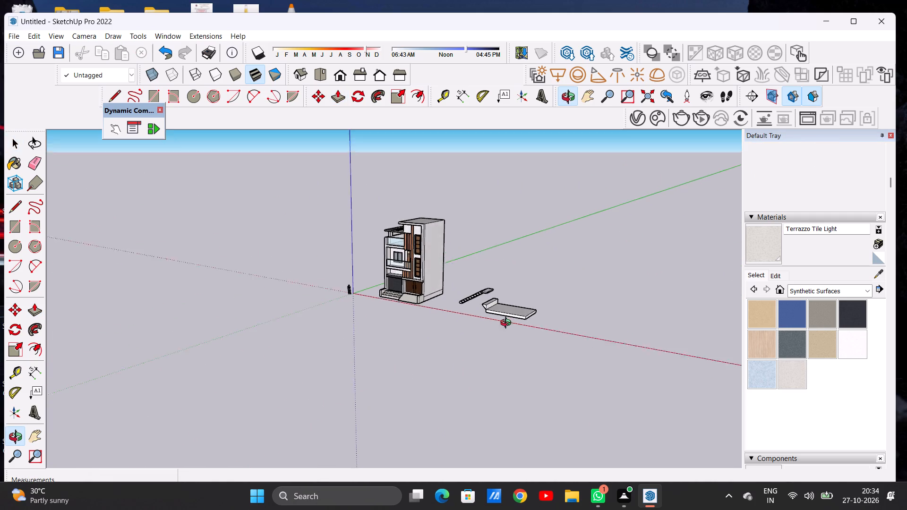
pyautogui.moveTo(508, 324); pyautogui.dragTo(525, 296, button='middle')
pyautogui.scroll(14, 525, 296)
pyautogui.middleClick(522, 314)
pyautogui.moveTo(526, 319); pyautogui.dragTo(530, 337, button='middle')
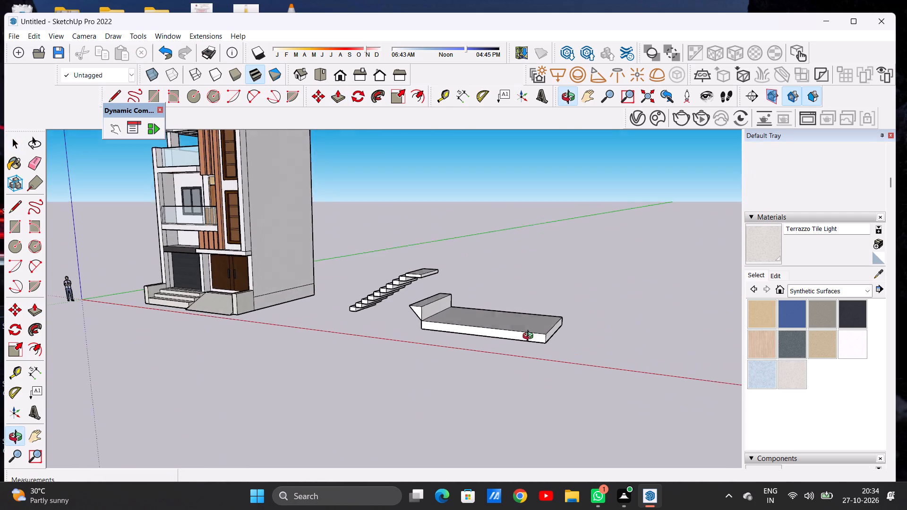
pyautogui.moveTo(530, 337); pyautogui.dragTo(529, 340, button='middle')
pyautogui.scroll(5, 529, 344)
pyautogui.press('l')
pyautogui.scroll(4, 557, 345)
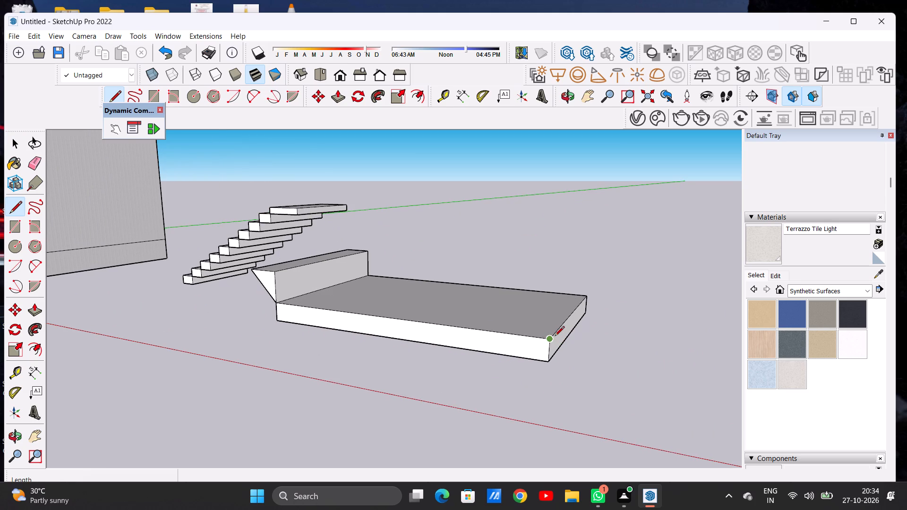
pyautogui.click(551, 339)
pyautogui.click(555, 299)
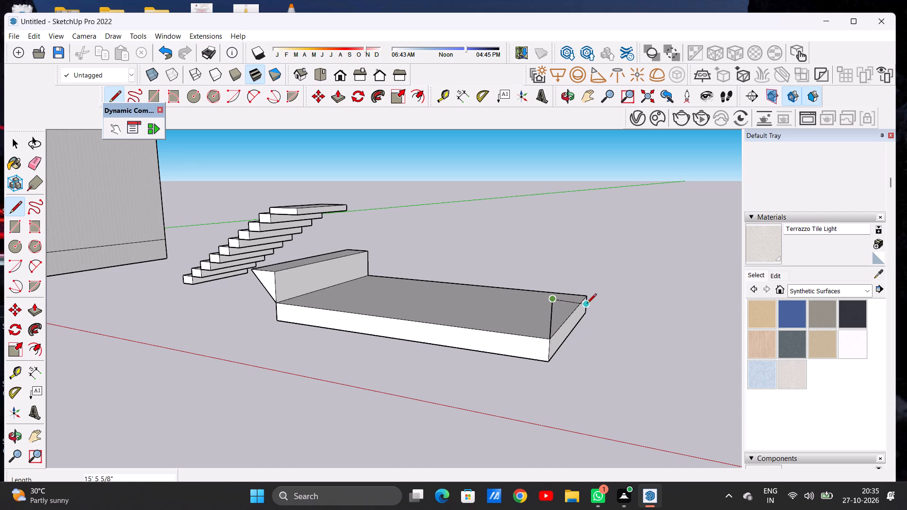
pyautogui.scroll(4, 583, 303)
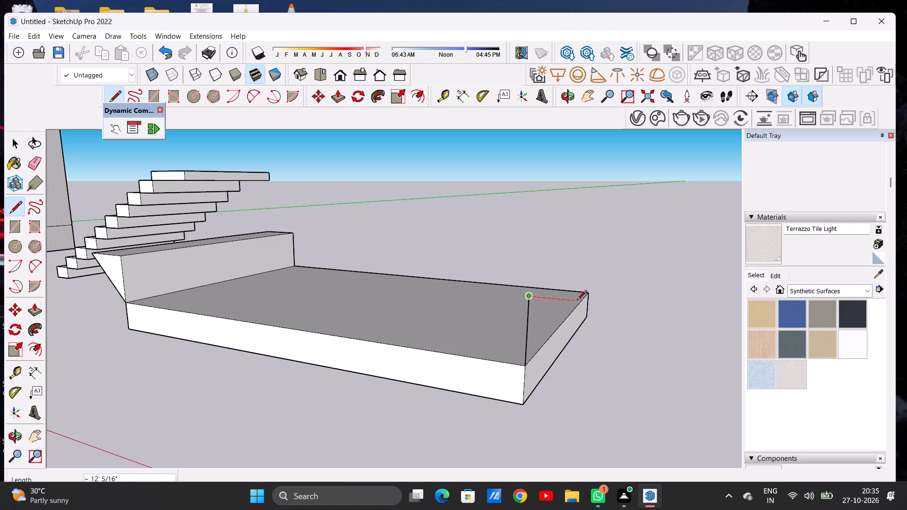
pyautogui.click(572, 299)
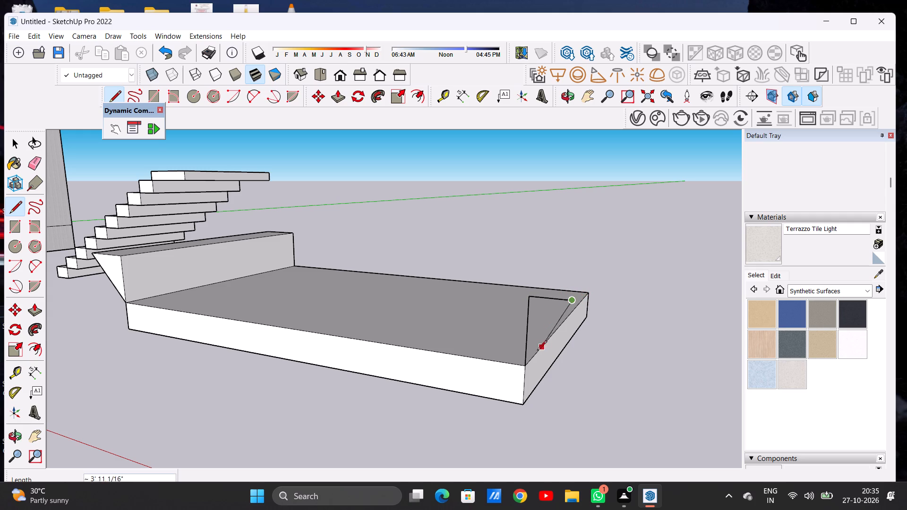
pyautogui.click(527, 360)
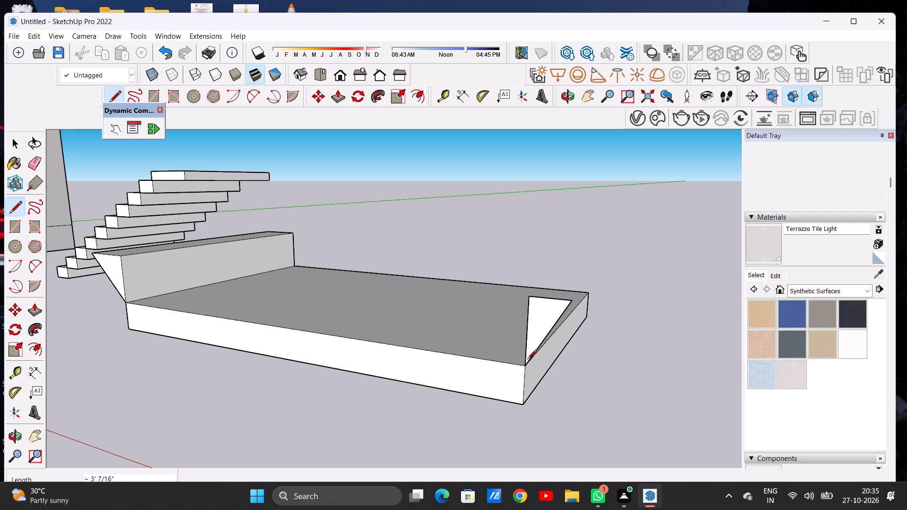
pyautogui.press('space')
# Push/Pull the second triangle 15' 1 1/16" along the slab's other short edge to form the opposite flared end wall.
pyautogui.scroll(-1, 556, 331)
pyautogui.scroll(1, 556, 331)
pyautogui.scroll(-6, 556, 331)
pyautogui.moveTo(534, 331); pyautogui.dragTo(301, 371, button='middle')
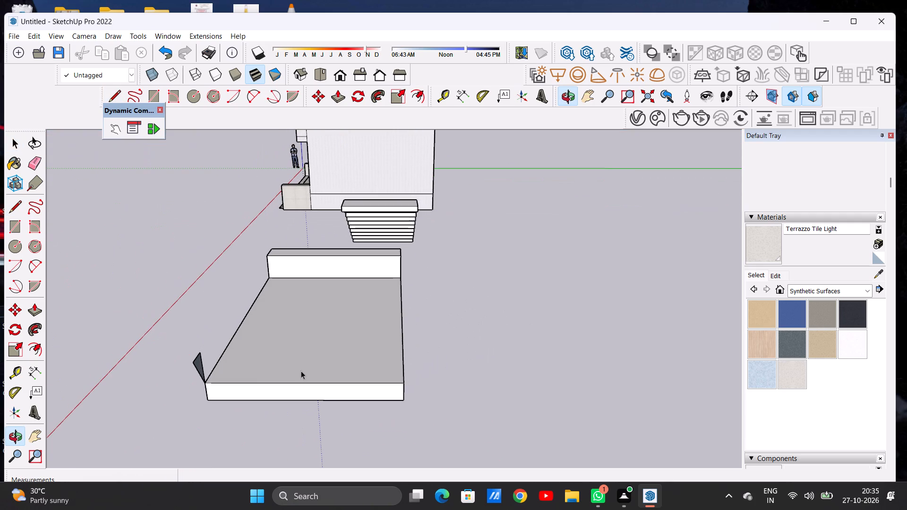
pyautogui.press('p')
pyautogui.scroll(13, 227, 343)
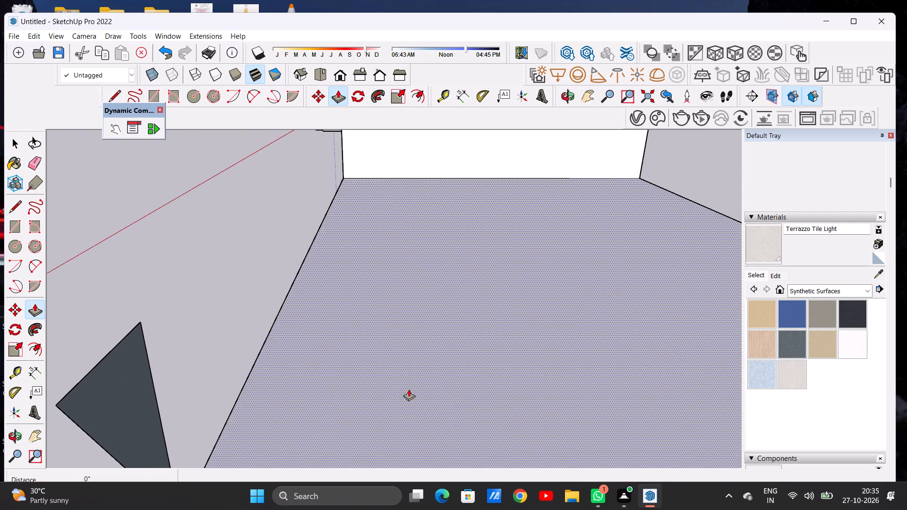
pyautogui.click(134, 404)
pyautogui.scroll(-12, 409, 350)
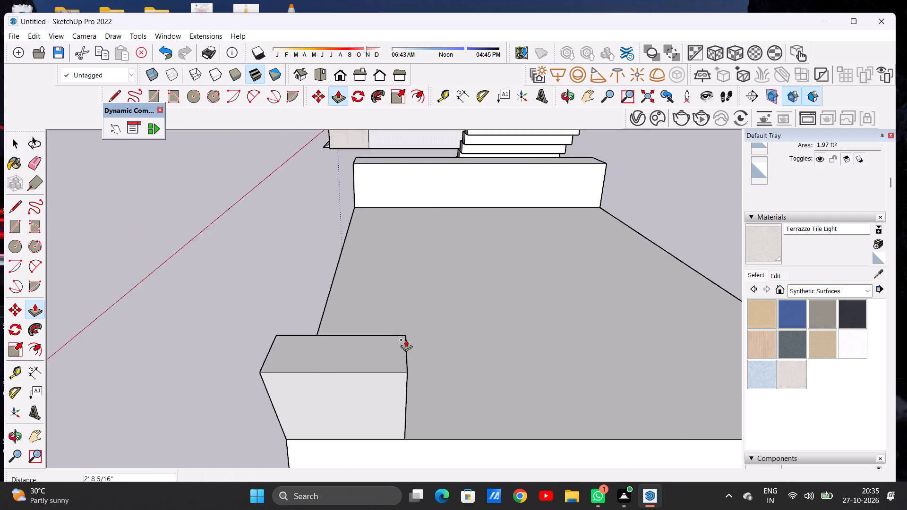
pyautogui.scroll(-10, 406, 340)
pyautogui.scroll(7, 598, 377)
pyautogui.click(552, 365)
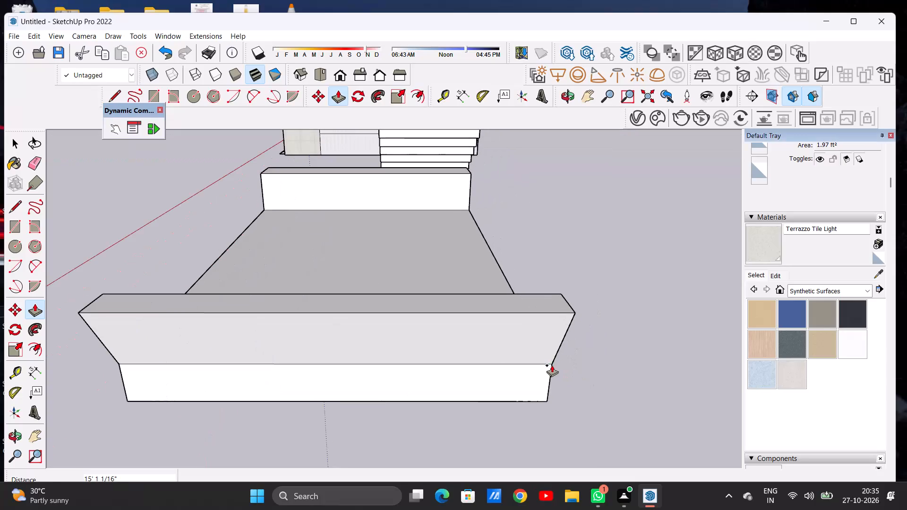
pyautogui.press('space')
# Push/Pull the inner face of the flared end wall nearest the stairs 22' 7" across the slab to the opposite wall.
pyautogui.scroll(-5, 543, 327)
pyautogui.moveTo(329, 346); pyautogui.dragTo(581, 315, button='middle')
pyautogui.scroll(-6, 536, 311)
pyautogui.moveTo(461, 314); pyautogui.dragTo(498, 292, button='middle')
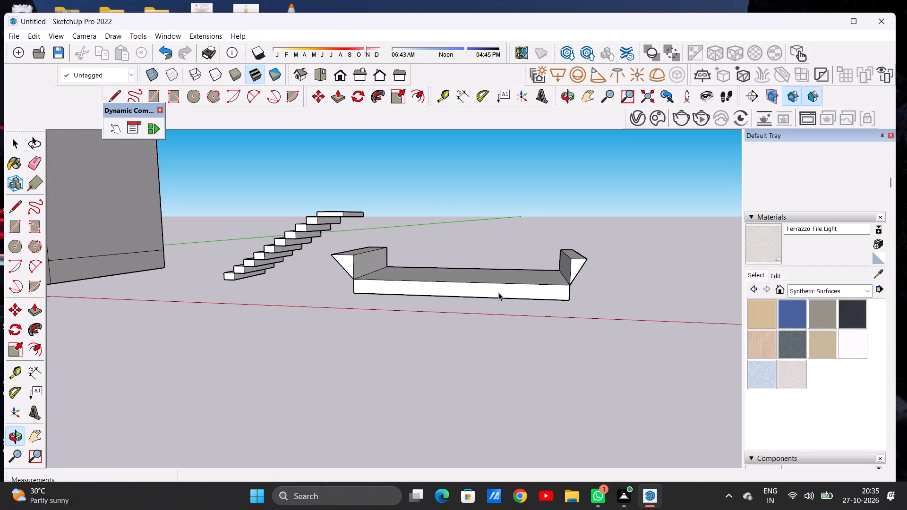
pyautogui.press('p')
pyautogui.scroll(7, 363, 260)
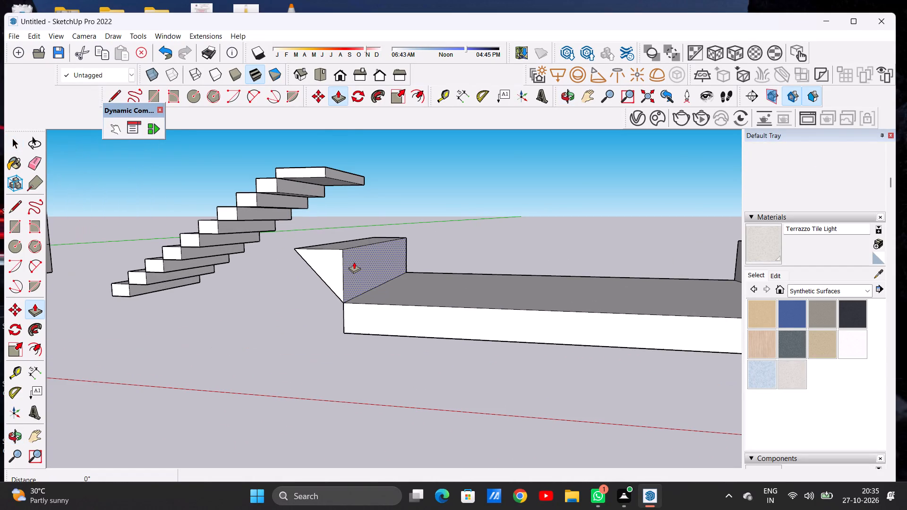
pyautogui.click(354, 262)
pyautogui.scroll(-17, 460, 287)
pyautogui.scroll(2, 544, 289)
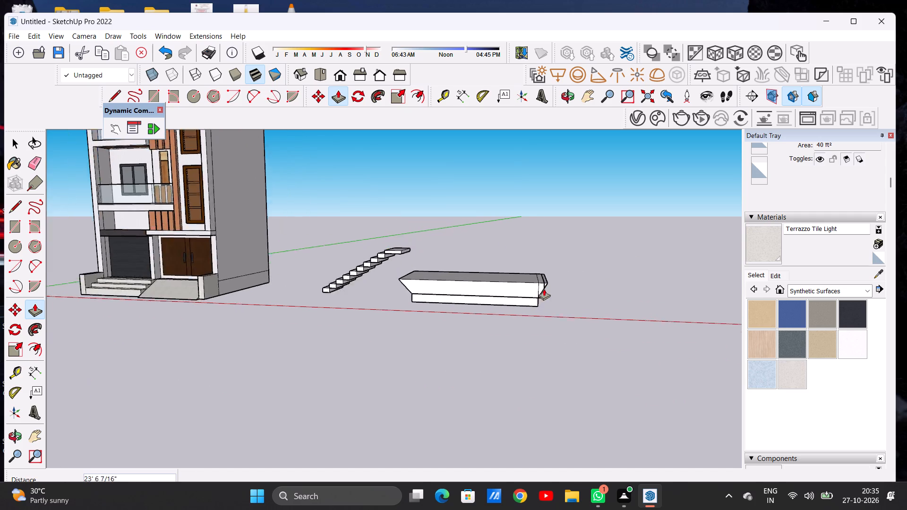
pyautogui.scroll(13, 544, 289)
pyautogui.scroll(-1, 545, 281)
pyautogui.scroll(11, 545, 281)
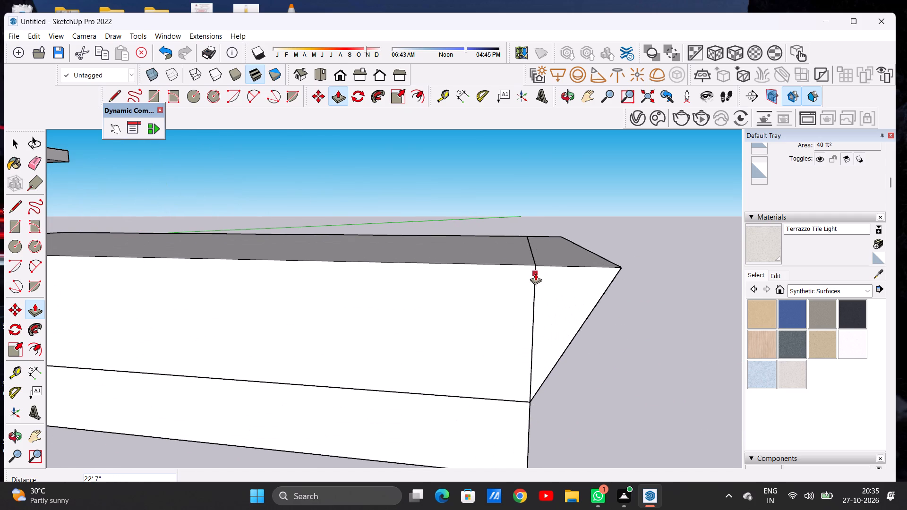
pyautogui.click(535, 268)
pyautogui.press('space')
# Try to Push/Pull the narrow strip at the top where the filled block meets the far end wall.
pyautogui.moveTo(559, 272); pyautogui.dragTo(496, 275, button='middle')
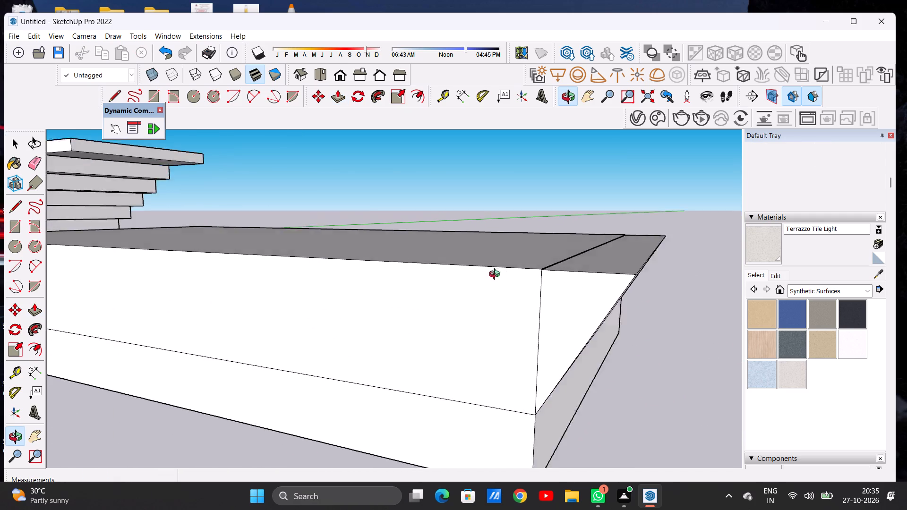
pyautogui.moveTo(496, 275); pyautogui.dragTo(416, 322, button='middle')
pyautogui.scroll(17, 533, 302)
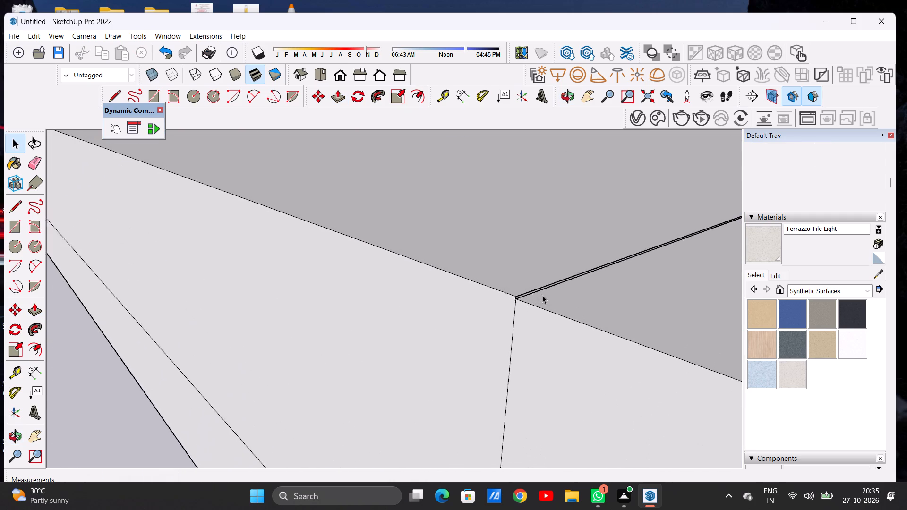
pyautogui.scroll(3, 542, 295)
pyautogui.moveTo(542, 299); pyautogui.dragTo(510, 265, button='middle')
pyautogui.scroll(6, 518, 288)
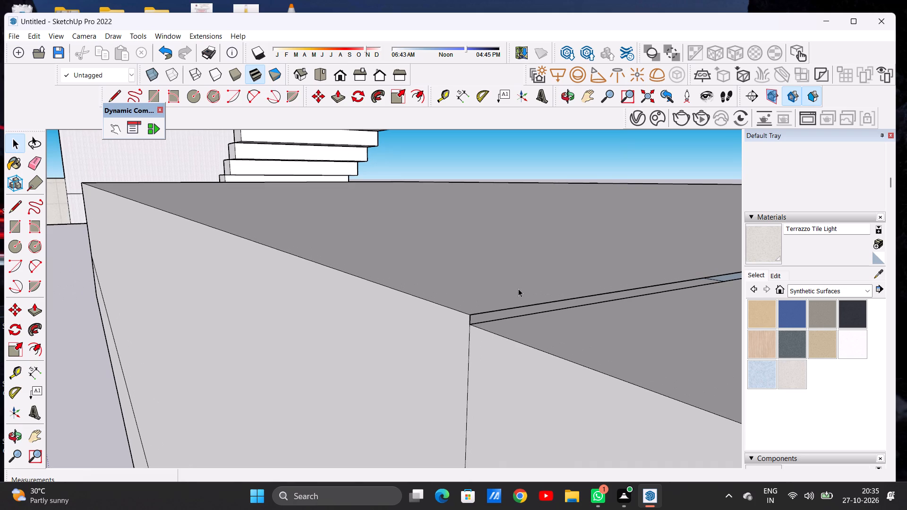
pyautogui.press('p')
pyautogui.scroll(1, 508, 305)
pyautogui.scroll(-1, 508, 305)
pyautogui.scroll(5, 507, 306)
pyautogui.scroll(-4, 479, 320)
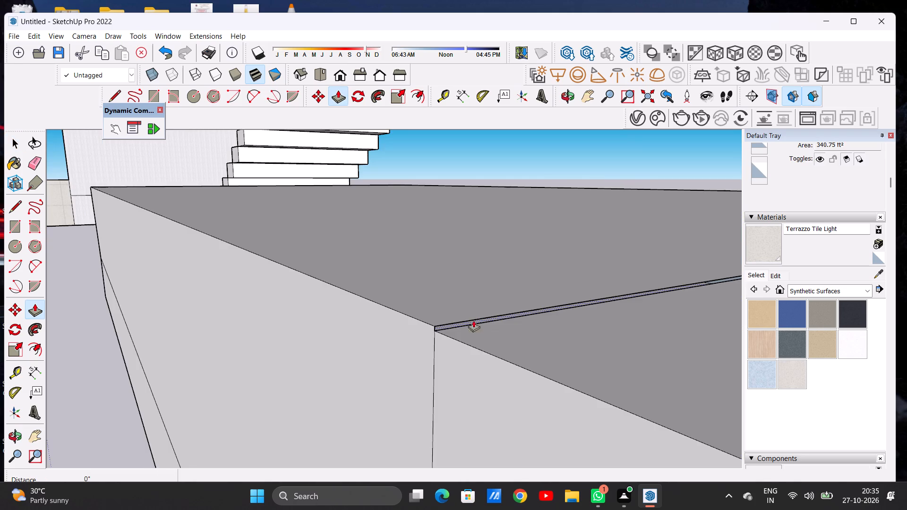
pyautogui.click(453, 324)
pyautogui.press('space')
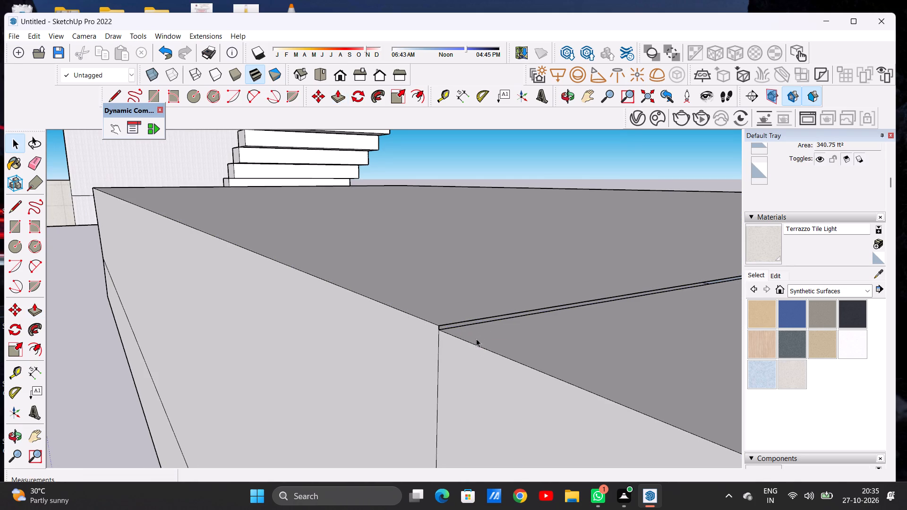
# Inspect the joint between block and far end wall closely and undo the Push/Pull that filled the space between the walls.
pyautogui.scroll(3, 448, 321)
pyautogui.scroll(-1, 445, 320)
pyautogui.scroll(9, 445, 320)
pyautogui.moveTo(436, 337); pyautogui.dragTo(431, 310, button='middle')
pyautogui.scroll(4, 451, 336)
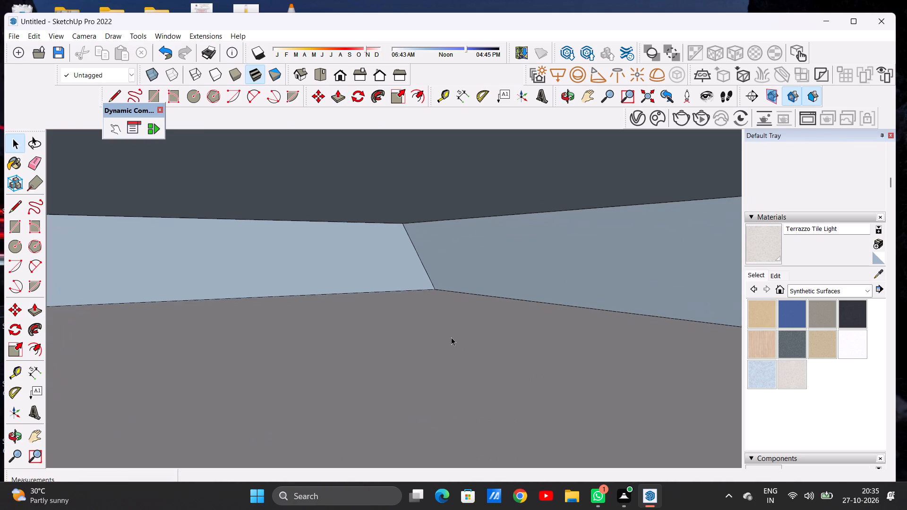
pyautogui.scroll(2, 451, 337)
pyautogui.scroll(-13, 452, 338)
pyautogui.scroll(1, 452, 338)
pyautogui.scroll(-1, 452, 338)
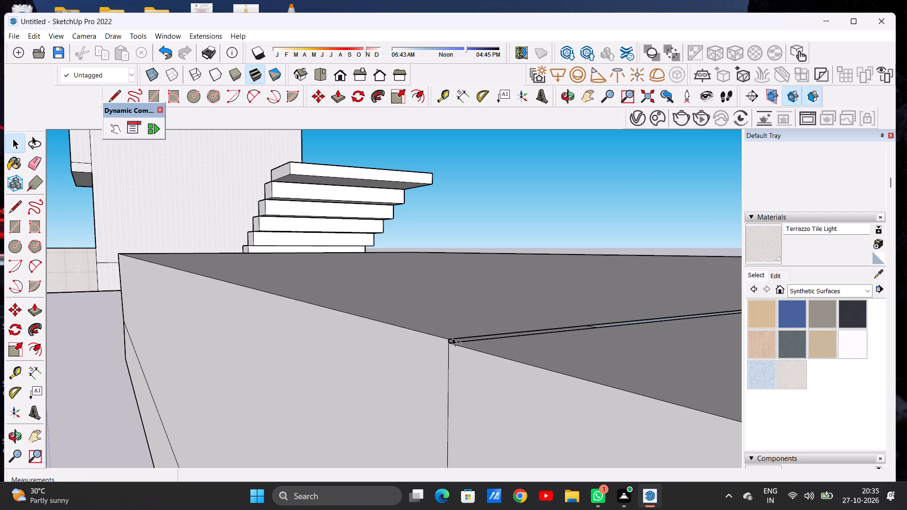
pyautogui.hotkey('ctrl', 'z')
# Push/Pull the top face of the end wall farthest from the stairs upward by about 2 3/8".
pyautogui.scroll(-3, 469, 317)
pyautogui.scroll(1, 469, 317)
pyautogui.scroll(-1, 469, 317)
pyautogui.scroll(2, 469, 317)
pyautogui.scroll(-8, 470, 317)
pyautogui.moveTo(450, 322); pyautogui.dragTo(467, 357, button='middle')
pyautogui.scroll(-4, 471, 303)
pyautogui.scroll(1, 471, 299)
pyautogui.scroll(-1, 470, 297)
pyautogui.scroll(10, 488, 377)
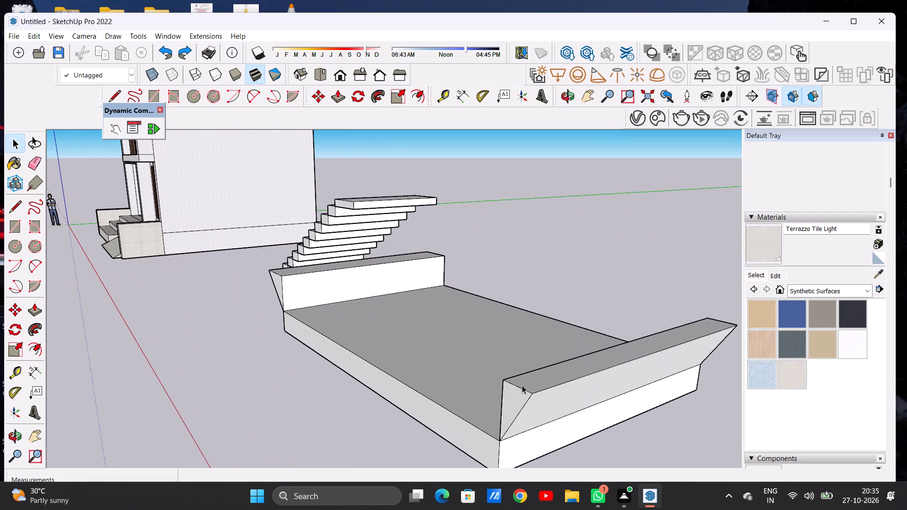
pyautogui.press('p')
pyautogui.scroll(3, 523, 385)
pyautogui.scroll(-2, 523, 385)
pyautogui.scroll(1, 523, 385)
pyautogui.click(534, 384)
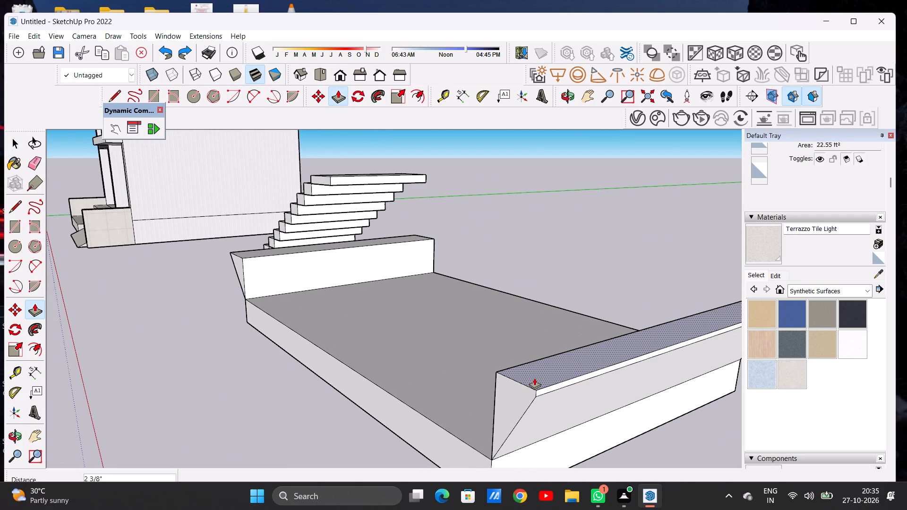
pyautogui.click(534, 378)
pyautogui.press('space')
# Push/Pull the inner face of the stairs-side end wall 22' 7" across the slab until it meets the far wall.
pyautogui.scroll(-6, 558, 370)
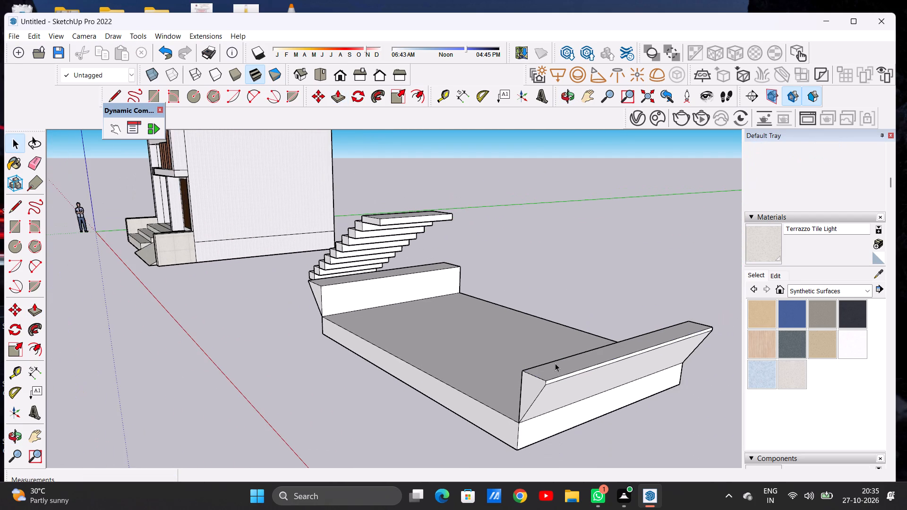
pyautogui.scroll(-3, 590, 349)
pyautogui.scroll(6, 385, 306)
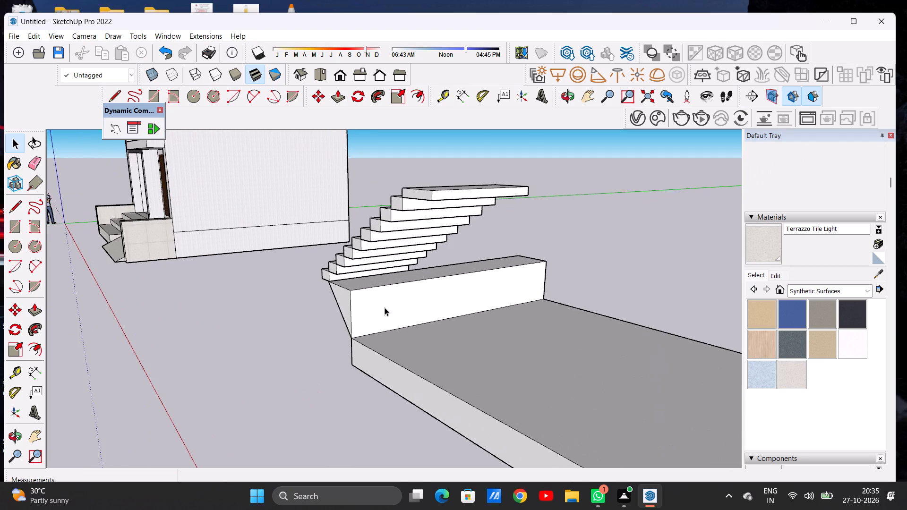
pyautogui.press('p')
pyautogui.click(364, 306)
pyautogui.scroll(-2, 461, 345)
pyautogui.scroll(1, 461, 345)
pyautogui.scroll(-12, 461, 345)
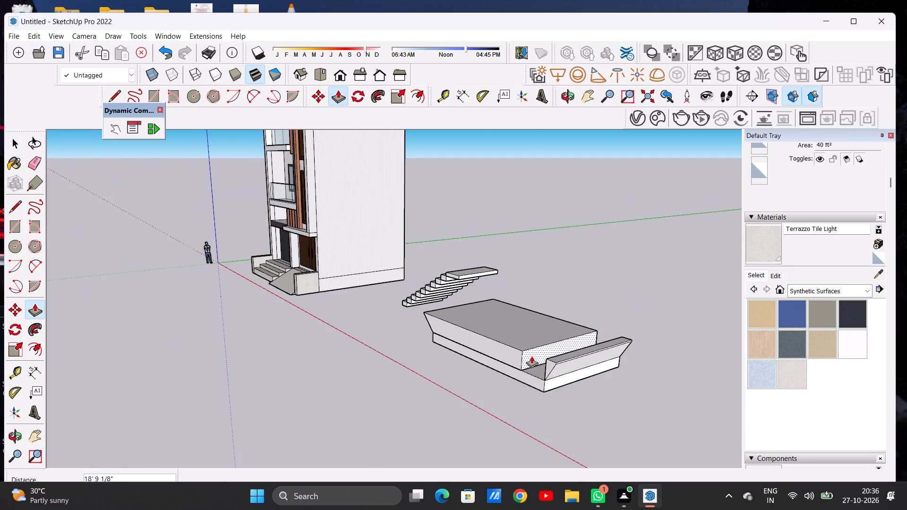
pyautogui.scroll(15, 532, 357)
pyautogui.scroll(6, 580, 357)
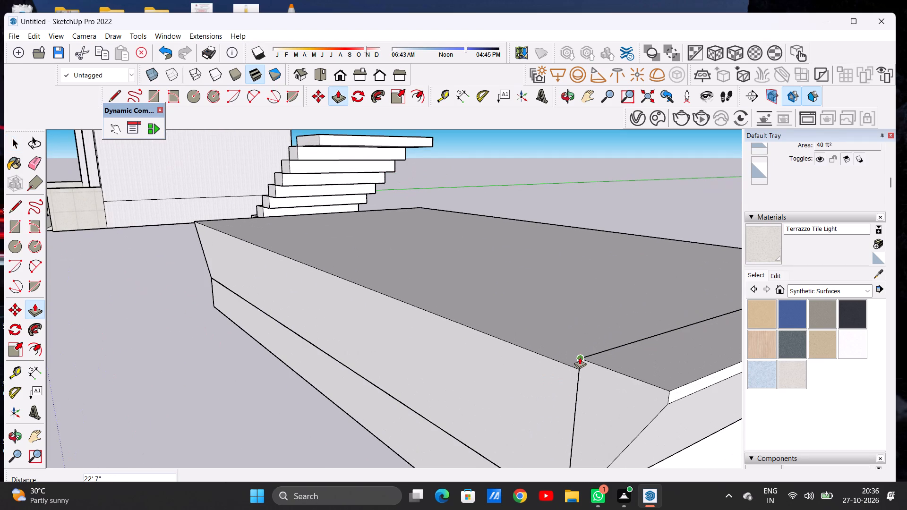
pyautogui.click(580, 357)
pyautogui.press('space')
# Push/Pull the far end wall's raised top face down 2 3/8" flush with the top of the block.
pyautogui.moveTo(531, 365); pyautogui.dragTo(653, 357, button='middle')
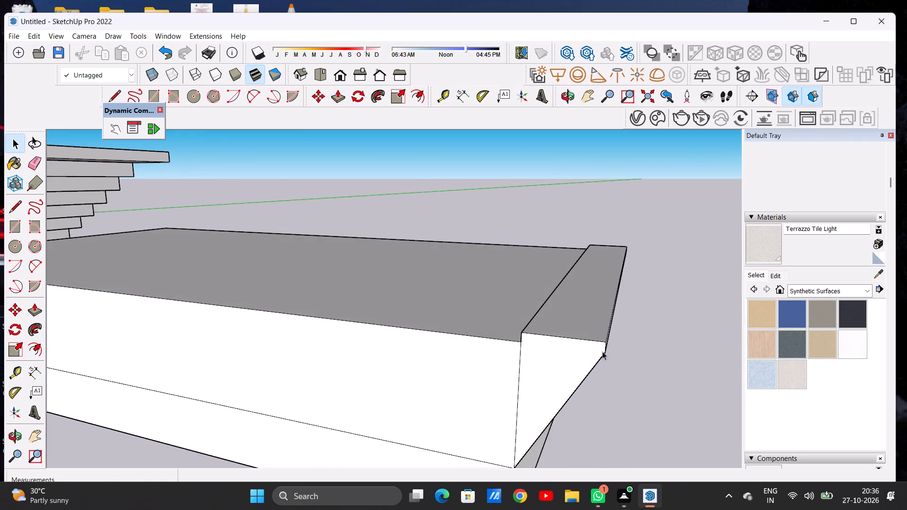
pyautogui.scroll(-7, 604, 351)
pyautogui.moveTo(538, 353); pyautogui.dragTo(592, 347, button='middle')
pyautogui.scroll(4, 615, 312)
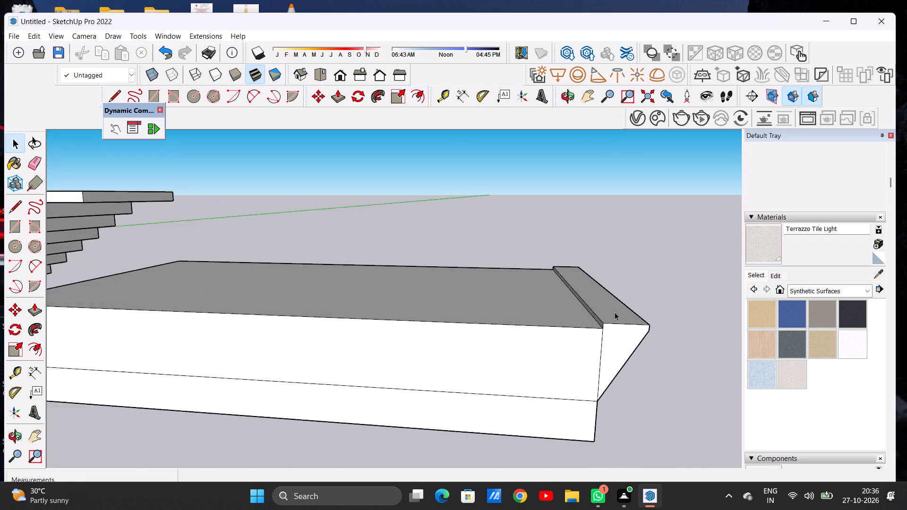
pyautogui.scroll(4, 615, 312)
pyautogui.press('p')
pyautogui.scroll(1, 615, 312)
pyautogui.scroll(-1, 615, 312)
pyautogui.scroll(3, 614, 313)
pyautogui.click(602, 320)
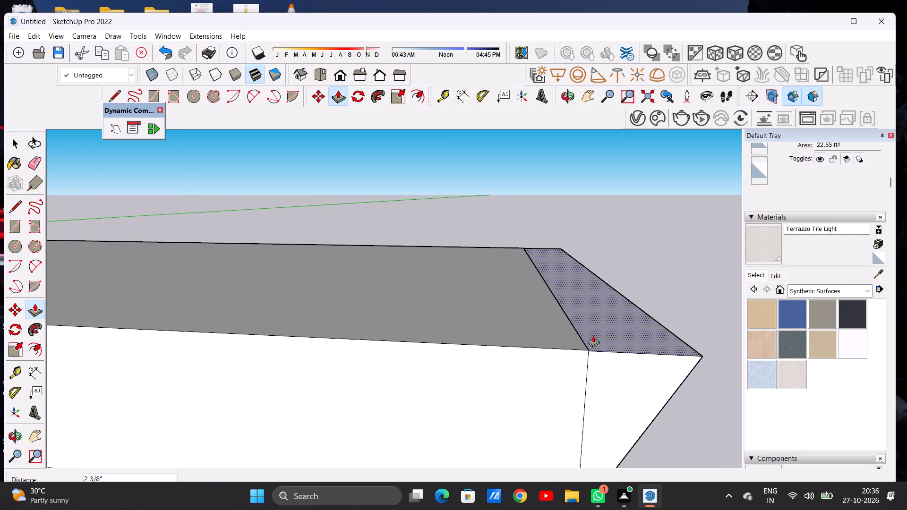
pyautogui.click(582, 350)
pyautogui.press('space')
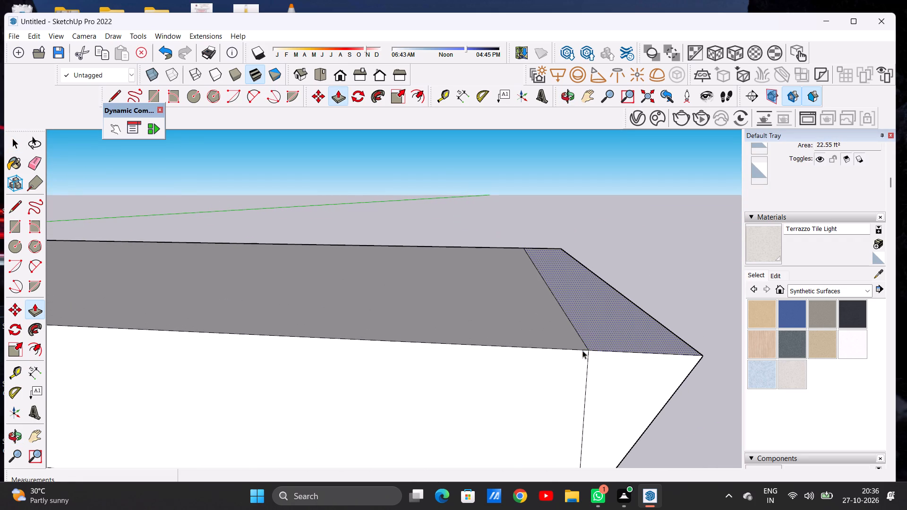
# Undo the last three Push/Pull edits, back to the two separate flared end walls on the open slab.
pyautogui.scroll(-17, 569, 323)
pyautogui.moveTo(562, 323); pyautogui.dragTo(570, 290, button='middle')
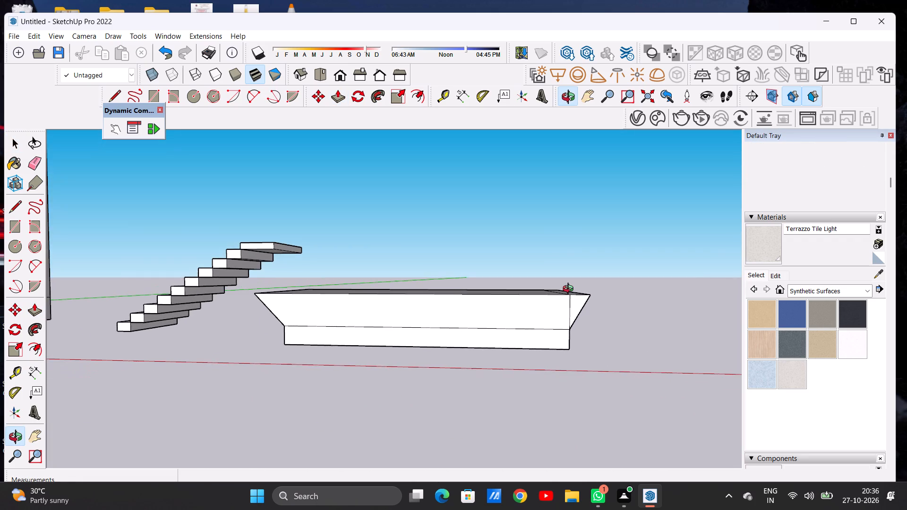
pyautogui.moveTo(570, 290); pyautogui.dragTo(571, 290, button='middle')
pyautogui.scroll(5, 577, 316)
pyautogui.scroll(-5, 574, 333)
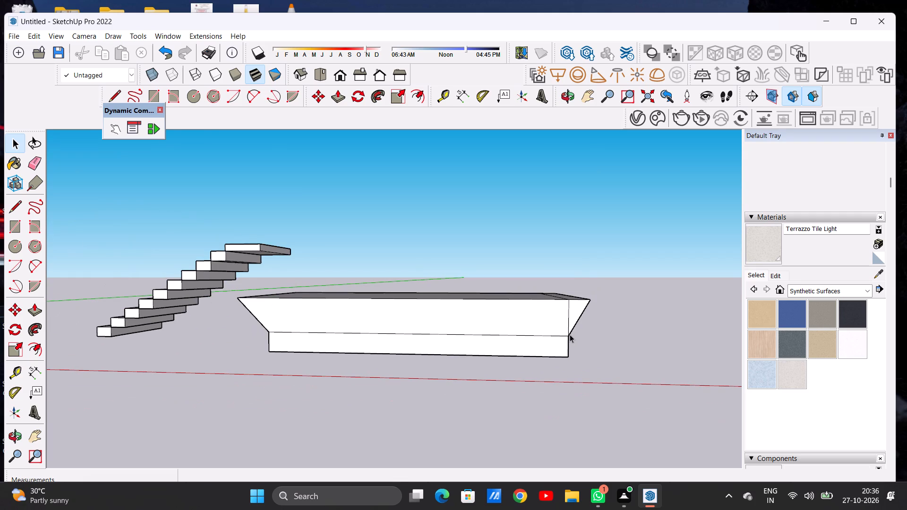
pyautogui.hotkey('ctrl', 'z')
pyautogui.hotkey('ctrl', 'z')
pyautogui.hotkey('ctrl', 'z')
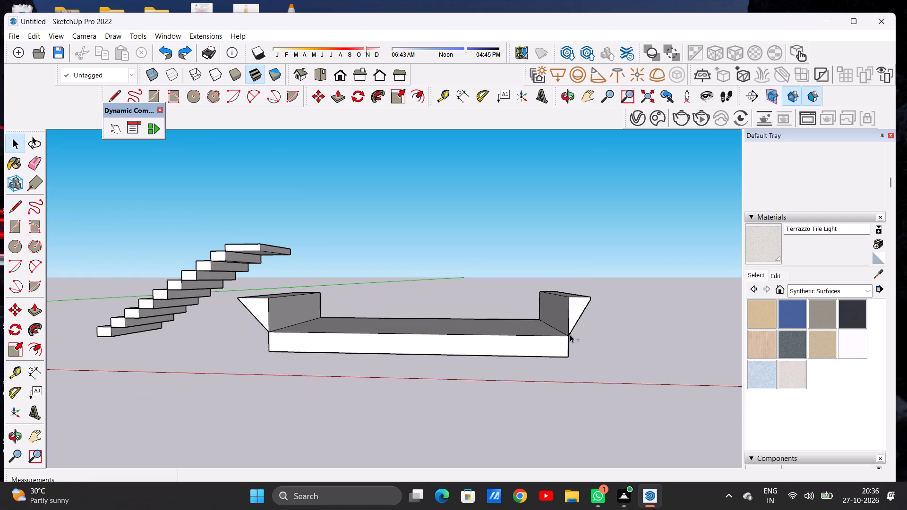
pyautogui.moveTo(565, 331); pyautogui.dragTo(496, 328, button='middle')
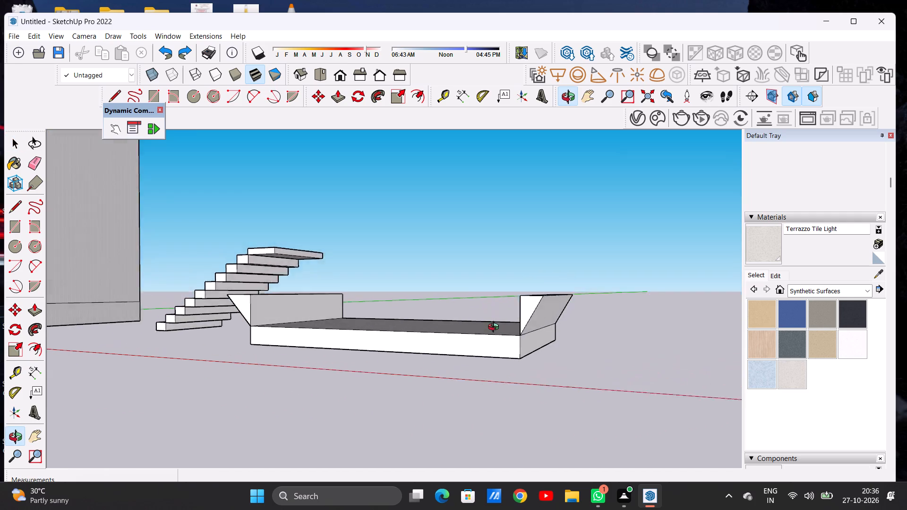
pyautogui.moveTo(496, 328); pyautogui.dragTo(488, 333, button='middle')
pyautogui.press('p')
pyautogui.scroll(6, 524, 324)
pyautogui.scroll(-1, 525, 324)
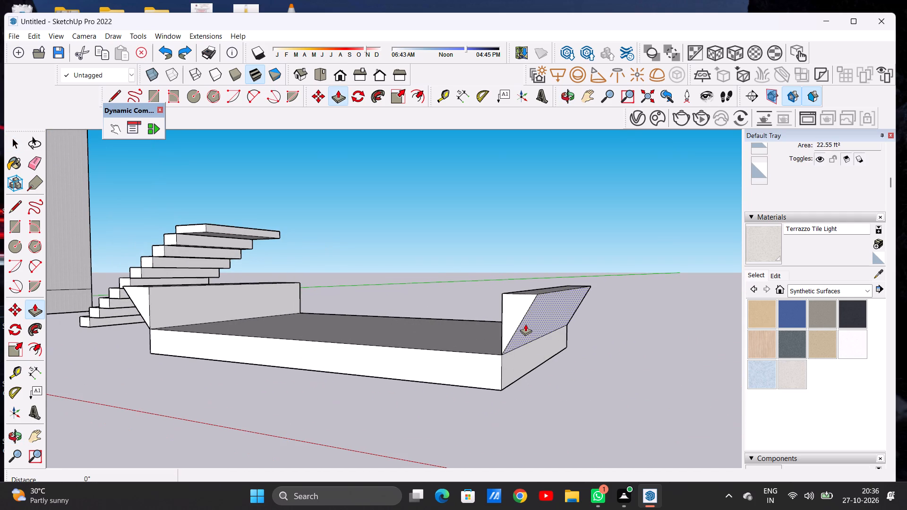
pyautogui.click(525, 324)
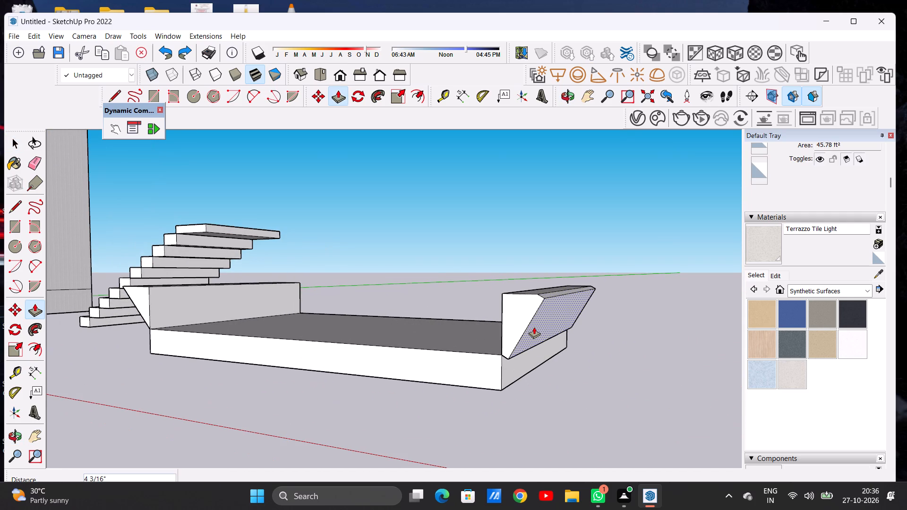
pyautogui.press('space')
# Undo the extrusion of the end wall farthest from the stairs and the sloped edge of its triangular profile.
pyautogui.hotkey('ctrl', 'z')
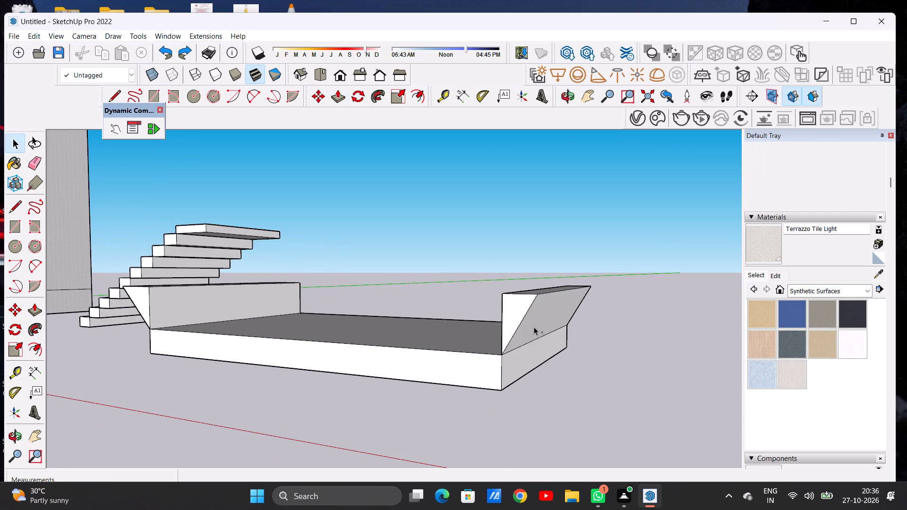
pyautogui.hotkey('ctrl', 'z')
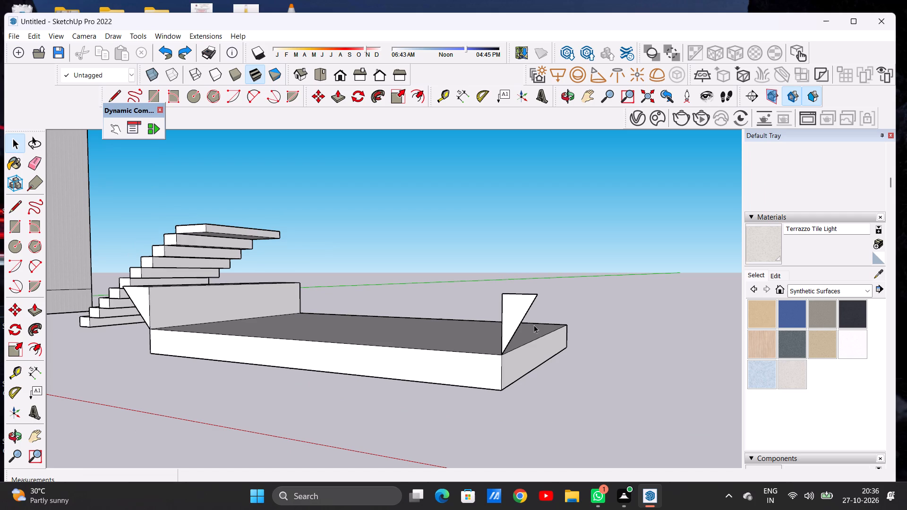
# Extend the open triangle's top edge 6 11/16" outward and close it with a sloped line of about 3' 4 1/8" to the slab corner.
pyautogui.press('l')
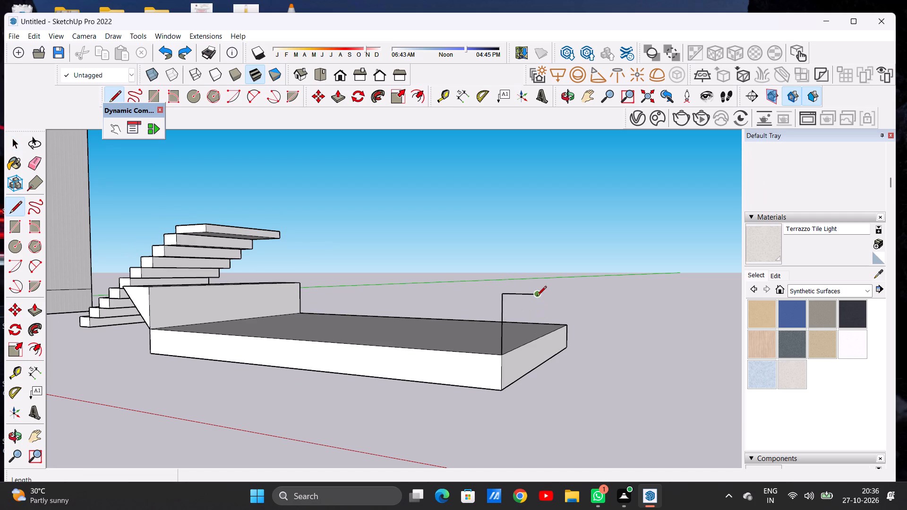
pyautogui.click(537, 297)
pyautogui.click(551, 296)
pyautogui.click(505, 354)
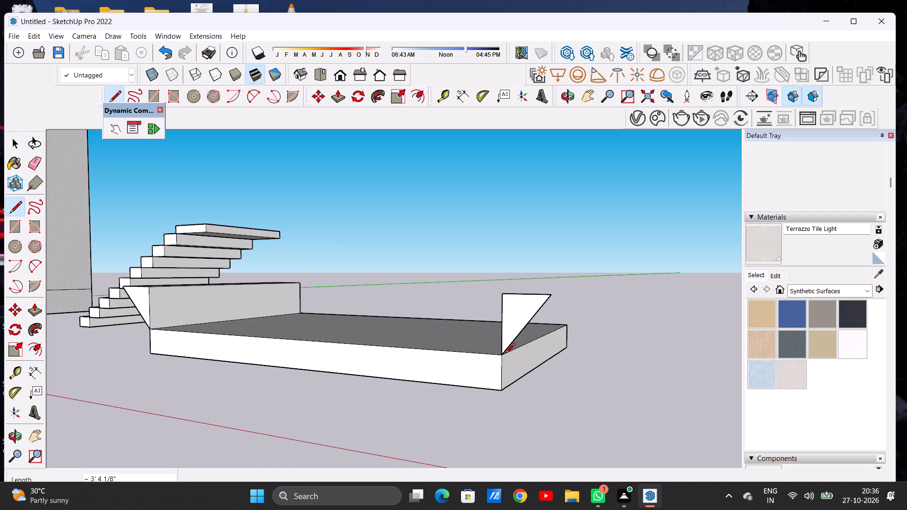
pyautogui.press('space')
# Push/Pull the widened triangle 15' 1 1/16" along the slab's short edge to its far corner, forming the flared end wall.
pyautogui.moveTo(531, 342); pyautogui.dragTo(260, 390, button='middle')
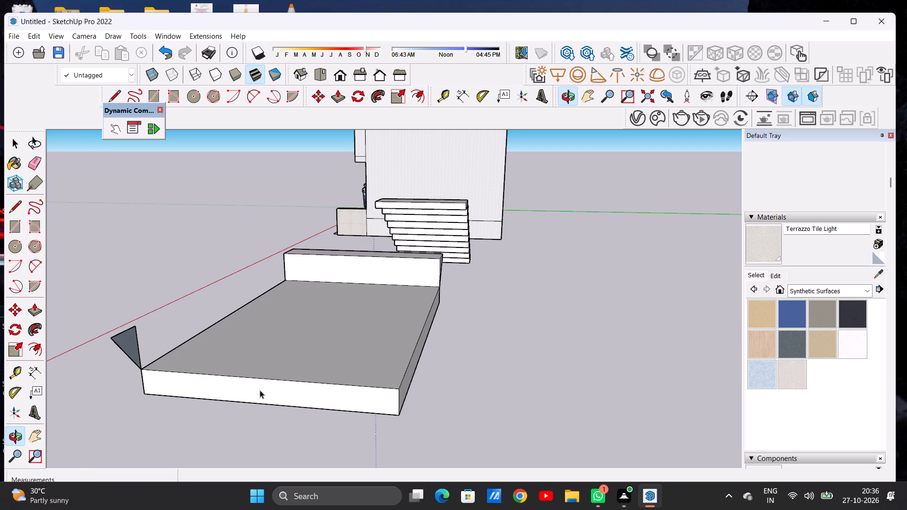
pyautogui.press('p')
pyautogui.scroll(3, 132, 347)
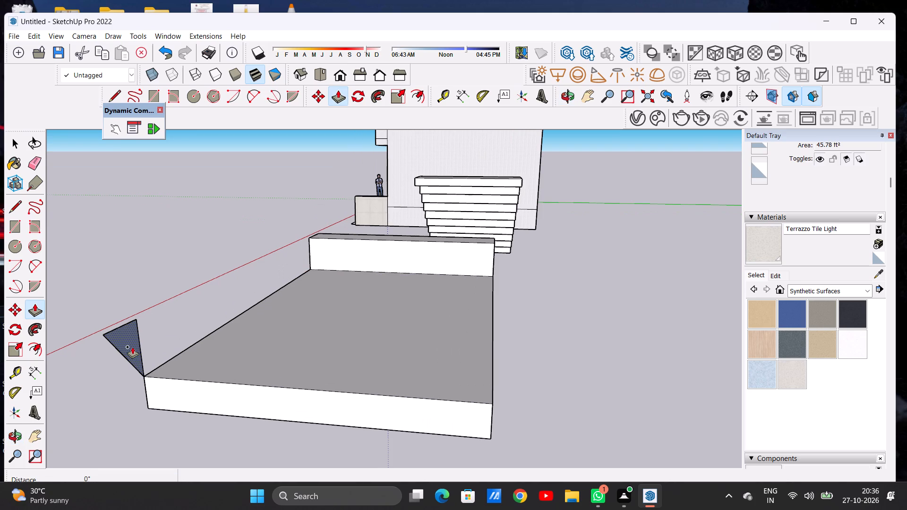
pyautogui.click(132, 347)
pyautogui.click(489, 407)
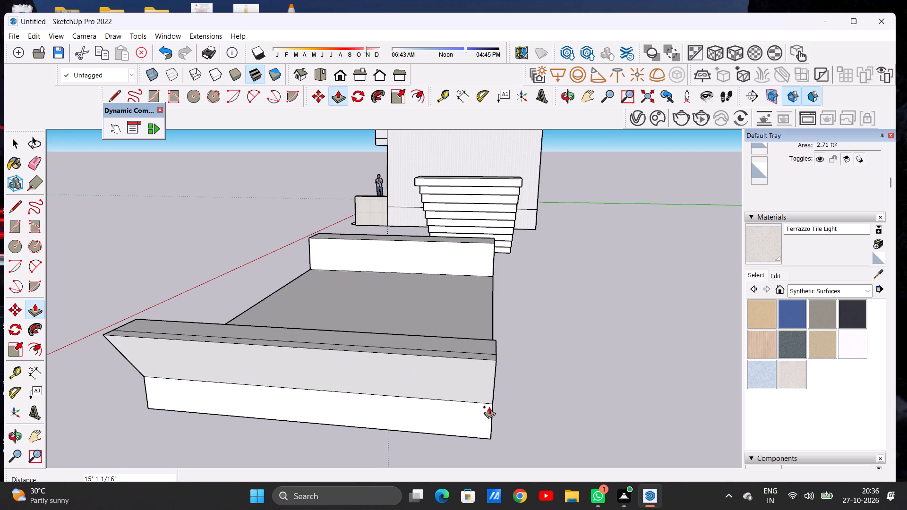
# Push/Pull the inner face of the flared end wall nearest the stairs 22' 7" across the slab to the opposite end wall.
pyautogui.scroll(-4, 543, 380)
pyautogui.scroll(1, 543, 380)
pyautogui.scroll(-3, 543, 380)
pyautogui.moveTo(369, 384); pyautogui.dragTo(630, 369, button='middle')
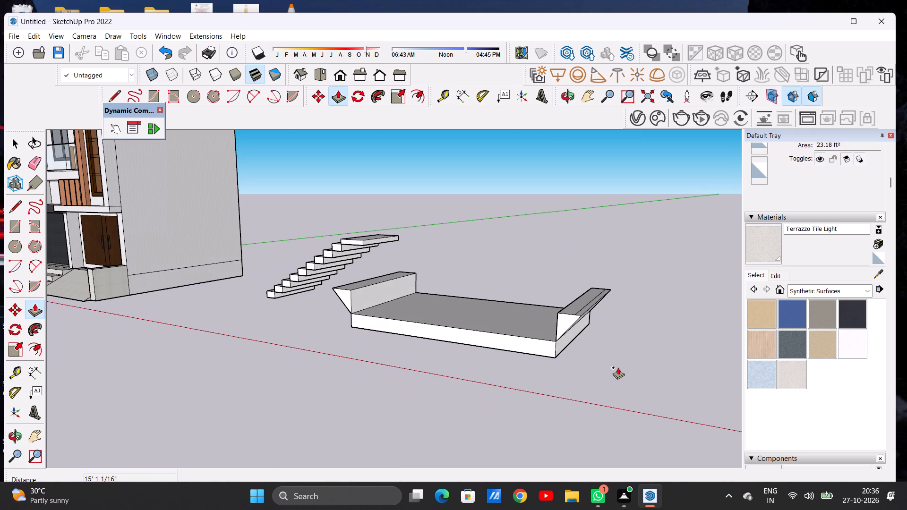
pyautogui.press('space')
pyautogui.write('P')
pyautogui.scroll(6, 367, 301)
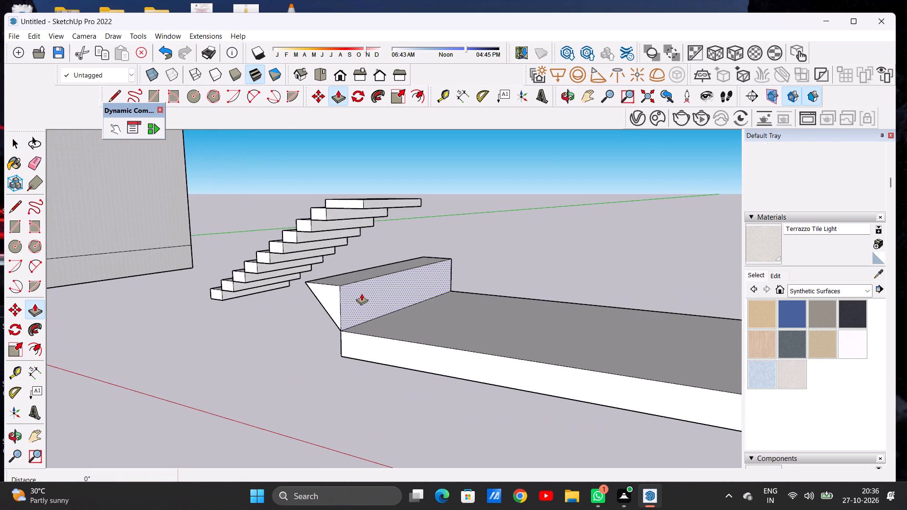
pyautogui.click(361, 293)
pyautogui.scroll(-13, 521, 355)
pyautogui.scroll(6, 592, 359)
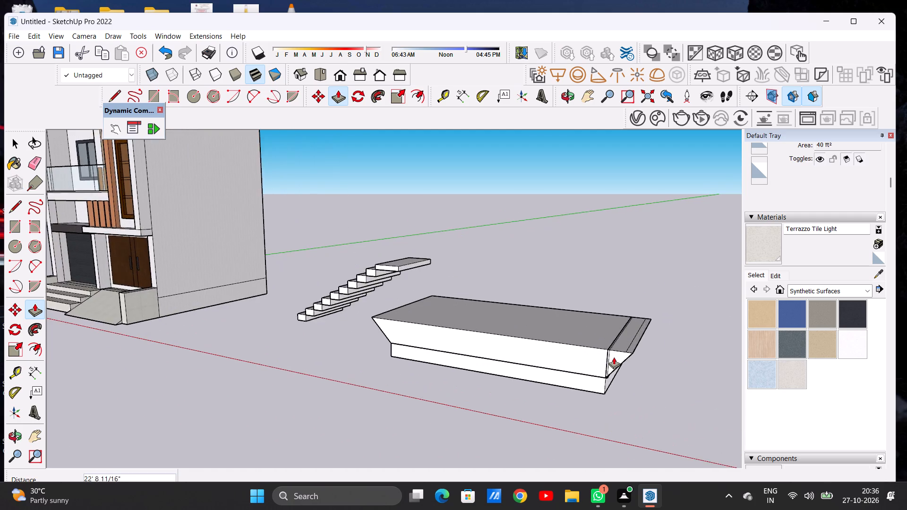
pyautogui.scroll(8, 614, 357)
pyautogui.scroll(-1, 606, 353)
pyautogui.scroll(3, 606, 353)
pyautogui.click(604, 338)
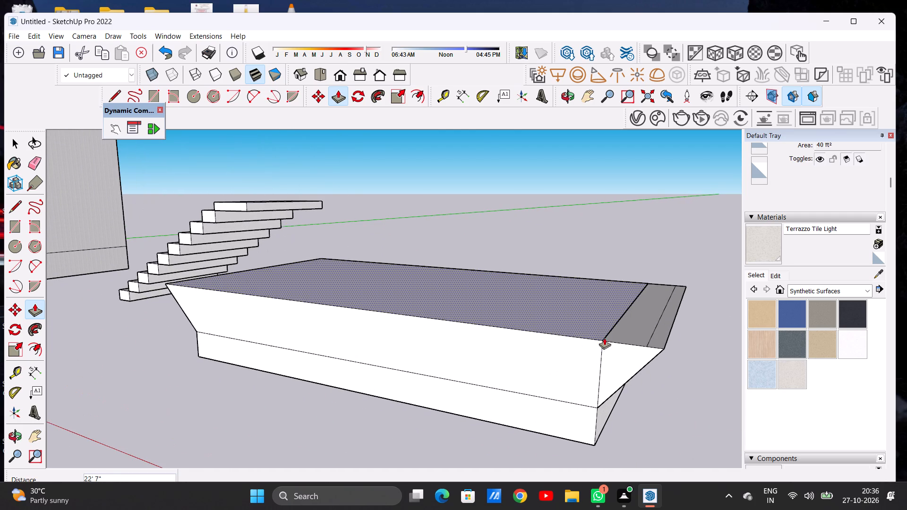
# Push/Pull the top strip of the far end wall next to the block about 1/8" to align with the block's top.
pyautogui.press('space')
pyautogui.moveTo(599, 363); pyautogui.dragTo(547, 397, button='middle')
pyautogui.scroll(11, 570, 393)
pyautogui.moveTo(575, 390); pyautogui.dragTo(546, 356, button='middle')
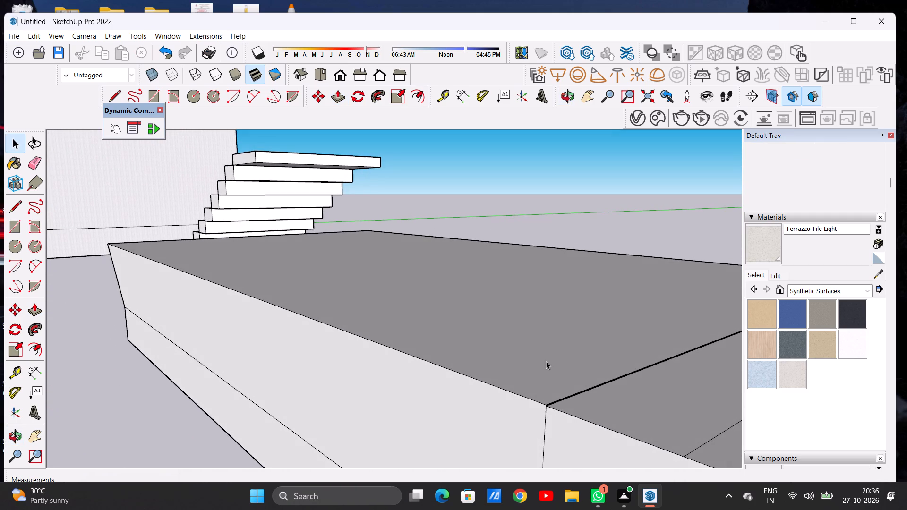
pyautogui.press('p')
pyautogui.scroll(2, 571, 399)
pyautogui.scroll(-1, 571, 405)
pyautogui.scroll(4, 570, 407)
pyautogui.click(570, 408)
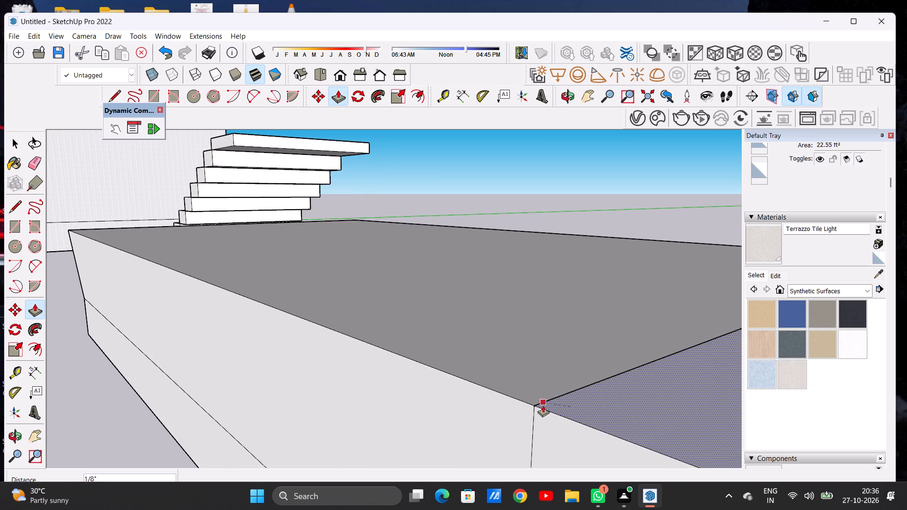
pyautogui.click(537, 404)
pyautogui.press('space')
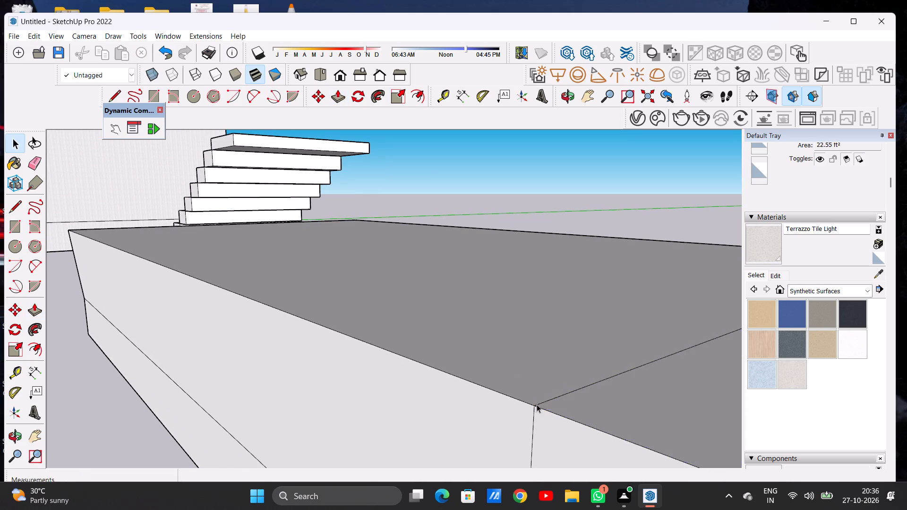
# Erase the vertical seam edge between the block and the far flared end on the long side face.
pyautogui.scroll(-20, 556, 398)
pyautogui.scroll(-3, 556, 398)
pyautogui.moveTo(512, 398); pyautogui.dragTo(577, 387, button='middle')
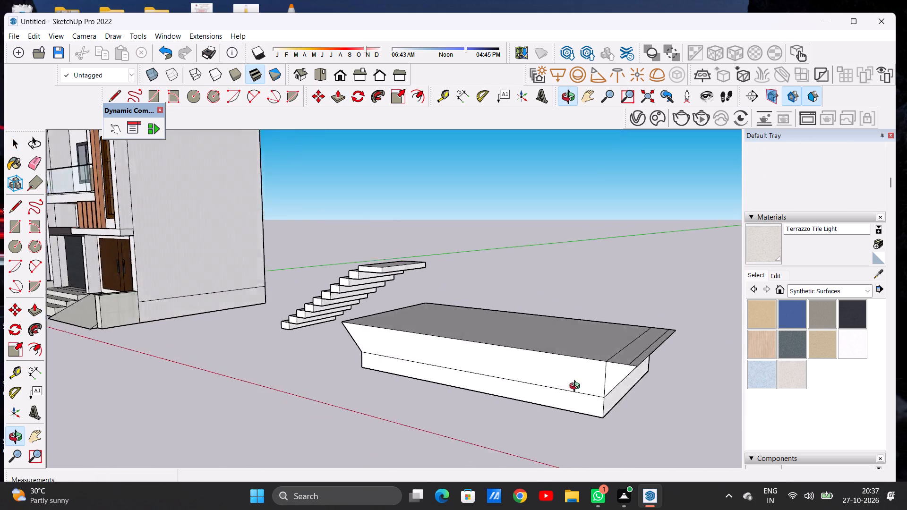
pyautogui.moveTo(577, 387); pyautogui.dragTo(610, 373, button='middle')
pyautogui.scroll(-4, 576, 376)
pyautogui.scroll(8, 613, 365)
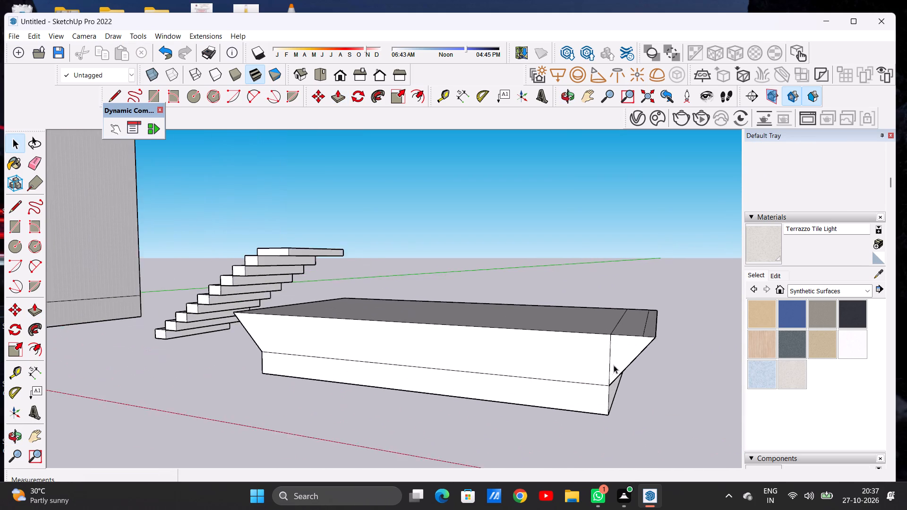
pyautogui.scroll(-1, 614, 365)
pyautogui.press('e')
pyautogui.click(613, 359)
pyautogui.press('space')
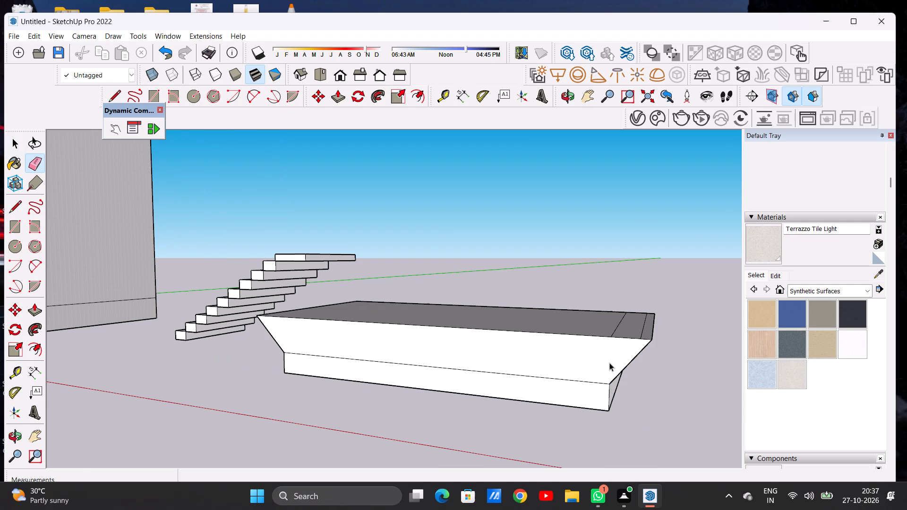
# Examine the flared block's profile, top face and the seam lines at its far end from several angles.
pyautogui.scroll(-2, 592, 365)
pyautogui.scroll(1, 592, 365)
pyautogui.scroll(-2, 592, 365)
pyautogui.moveTo(607, 364); pyautogui.dragTo(633, 345, button='middle')
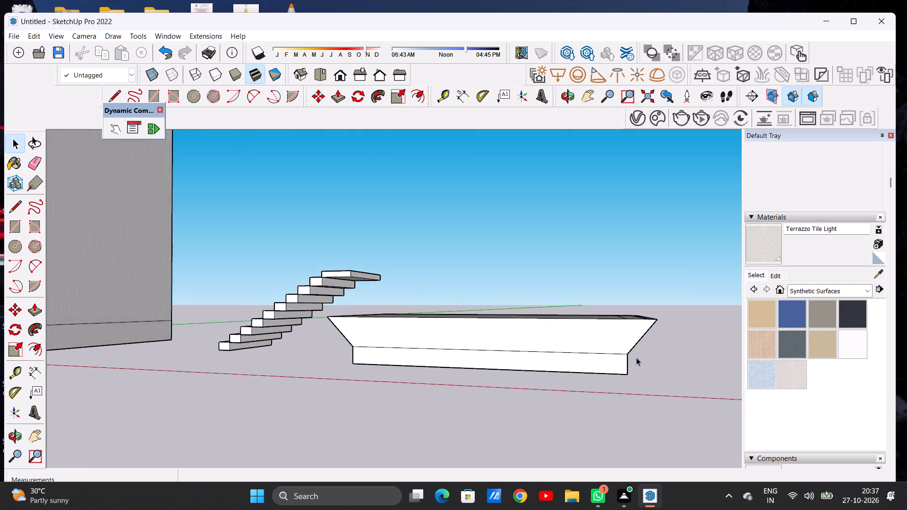
pyautogui.scroll(-5, 612, 374)
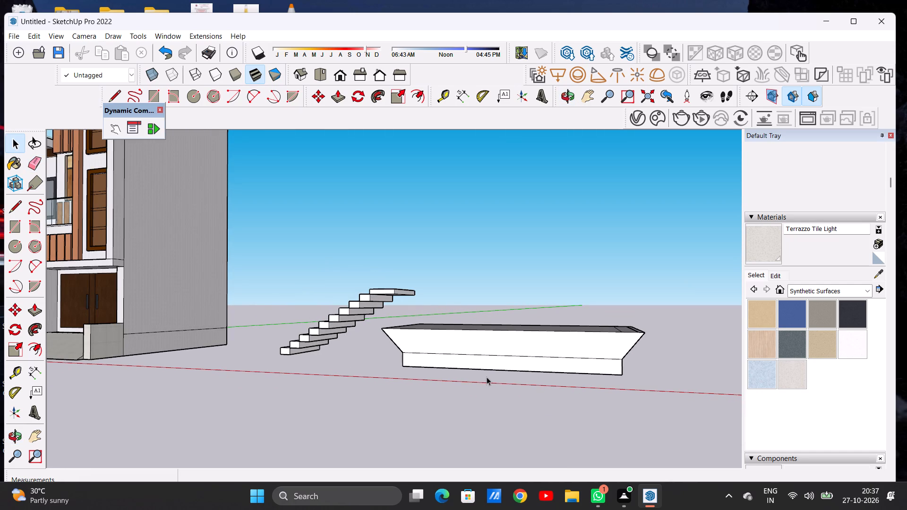
pyautogui.scroll(4, 523, 381)
pyautogui.moveTo(514, 311); pyautogui.dragTo(524, 376, button='middle')
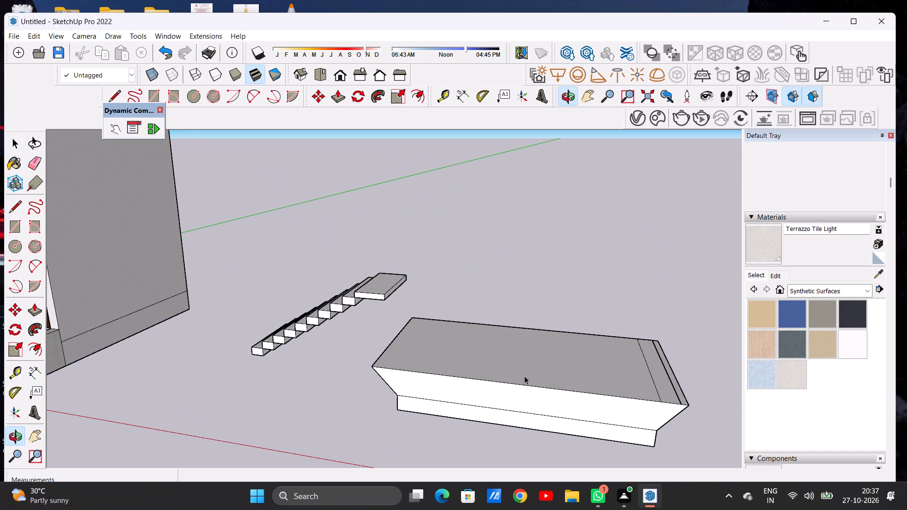
pyautogui.scroll(-3, 463, 348)
pyautogui.scroll(12, 596, 370)
pyautogui.scroll(-1, 654, 382)
pyautogui.moveTo(633, 413); pyautogui.dragTo(579, 353, button='middle')
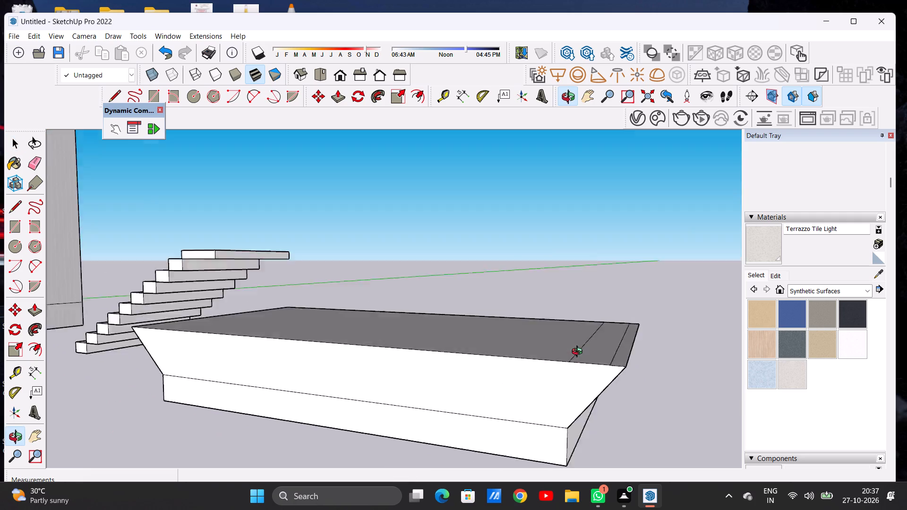
pyautogui.moveTo(579, 353); pyautogui.dragTo(537, 396, button='middle')
pyautogui.scroll(13, 530, 417)
pyautogui.moveTo(487, 430); pyautogui.dragTo(406, 405, button='middle')
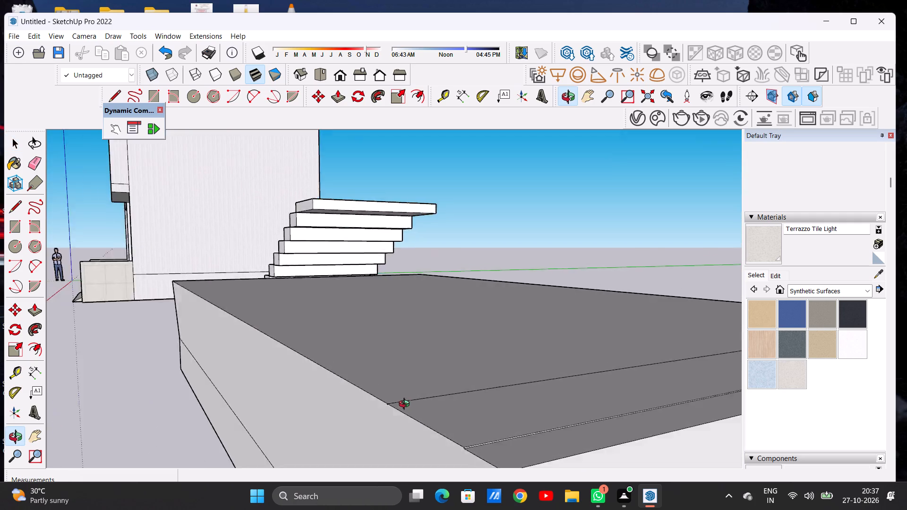
pyautogui.moveTo(406, 405); pyautogui.dragTo(572, 416, button='middle')
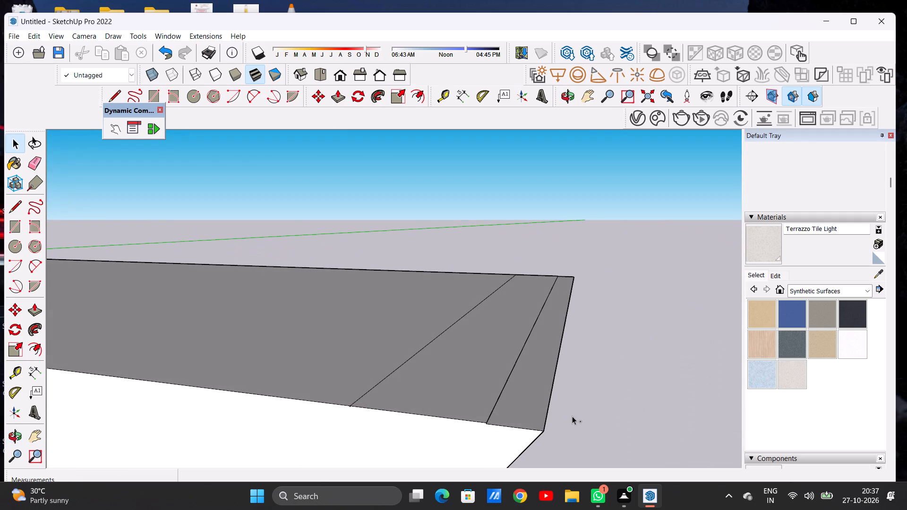
# Undo the flared block edits and the ground slab beneath them, back to only the staircase with its landing beside the house.
pyautogui.hotkey('ctrl', 'z')
pyautogui.hotkey('ctrl', 'z')
pyautogui.hotkey('ctrl', 'z')
pyautogui.hotkey('ctrl', 'z')
pyautogui.hotkey('ctrl', 'z')
pyautogui.hotkey('ctrl', 'z')
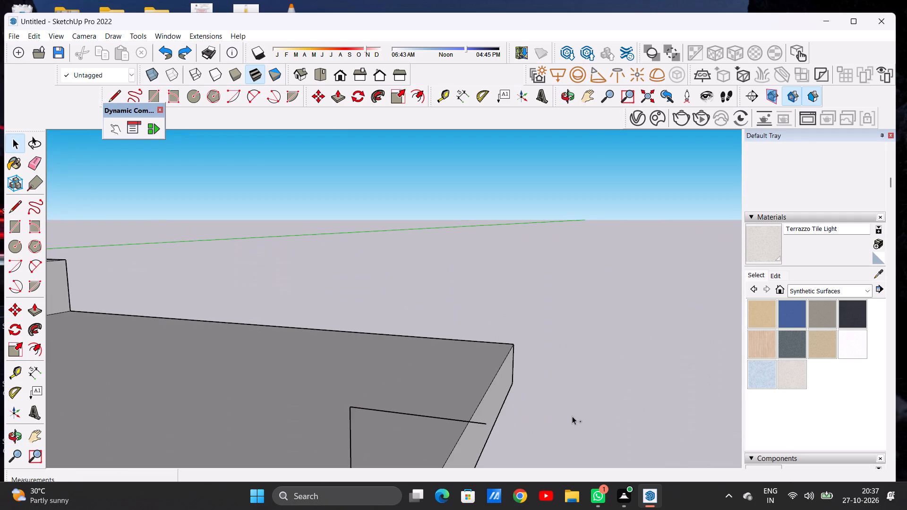
pyautogui.hotkey('ctrl', 'z')
pyautogui.hotkey('ctrl', 'z')
pyautogui.hotkey('ctrl', 'z')
pyautogui.hotkey('ctrl', 'z')
pyautogui.hotkey('ctrl', 'z')
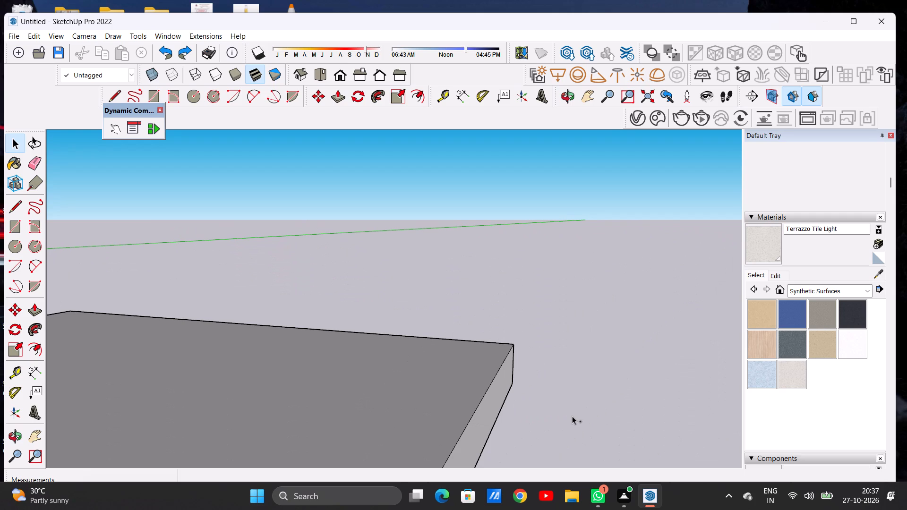
pyautogui.hotkey('ctrl', 'z')
pyautogui.press('space')
pyautogui.scroll(-14, 504, 357)
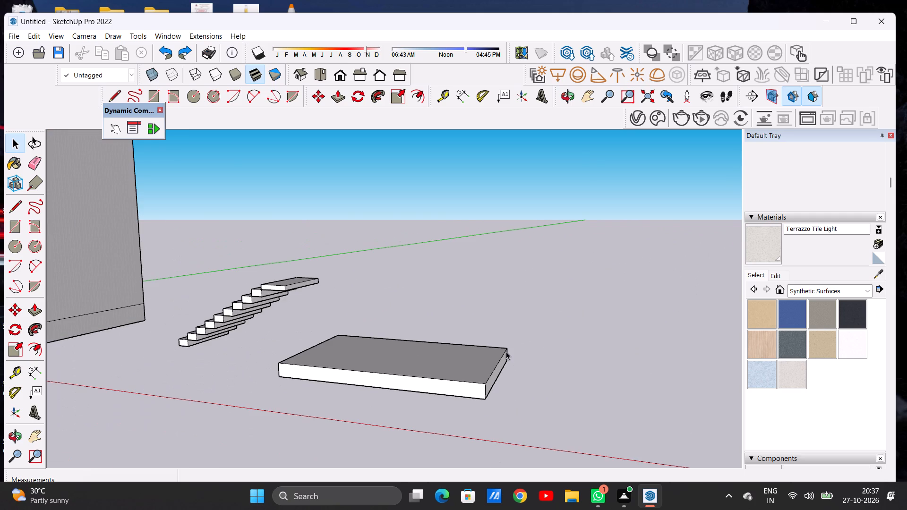
pyautogui.hotkey('ctrl', 'z')
pyautogui.hotkey('ctrl', 'z')
# Undo the landing edits at the top of the stairs, including its original rectangle, back to only the flight of treads.
pyautogui.scroll(-8, 510, 365)
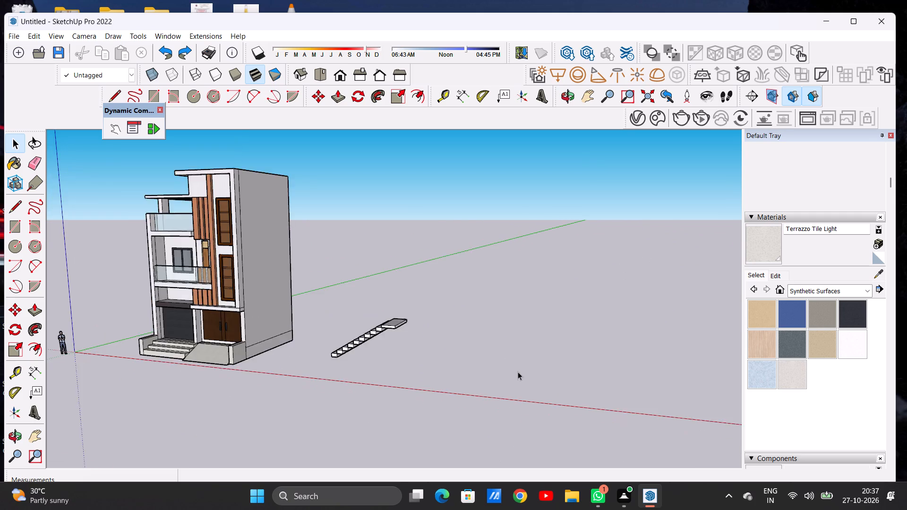
pyautogui.scroll(-5, 518, 372)
pyautogui.scroll(8, 444, 352)
pyautogui.moveTo(435, 323); pyautogui.dragTo(371, 368, button='middle')
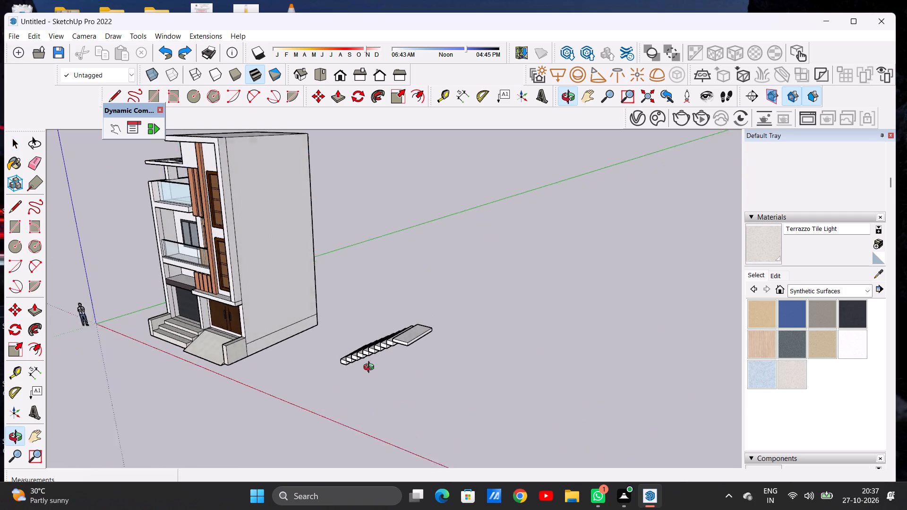
pyautogui.moveTo(371, 368); pyautogui.dragTo(326, 419, button='middle')
pyautogui.scroll(5, 364, 356)
pyautogui.scroll(-1, 366, 353)
pyautogui.scroll(2, 367, 353)
pyautogui.moveTo(485, 337); pyautogui.dragTo(481, 337, button='middle')
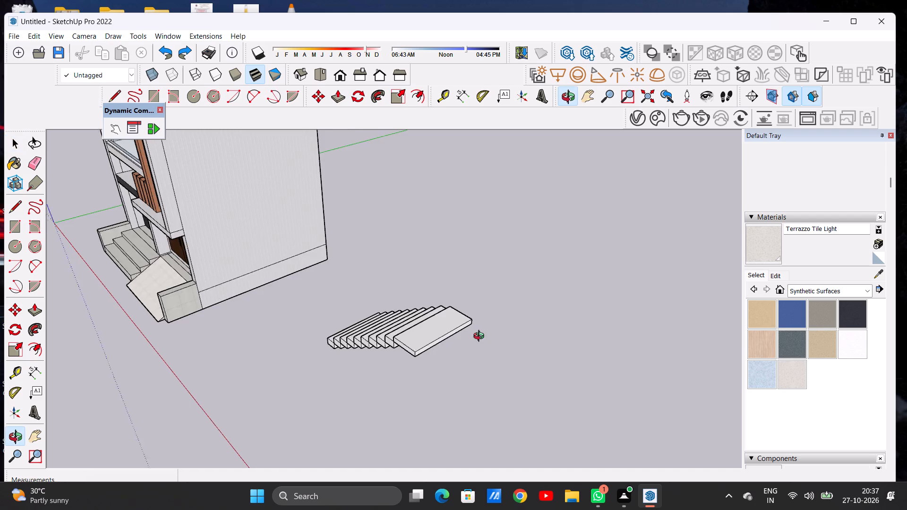
pyautogui.moveTo(481, 337); pyautogui.dragTo(605, 334, button='middle')
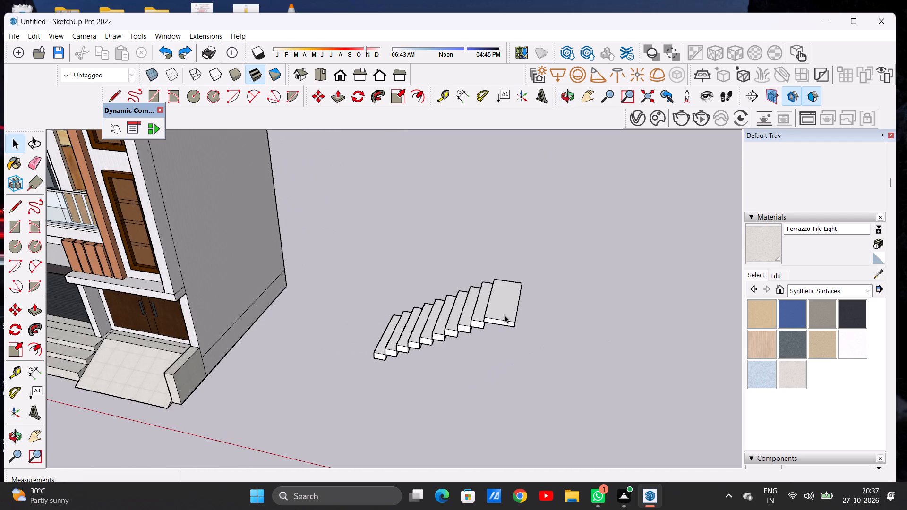
pyautogui.scroll(2, 505, 315)
pyautogui.hotkey('ctrl', 'z')
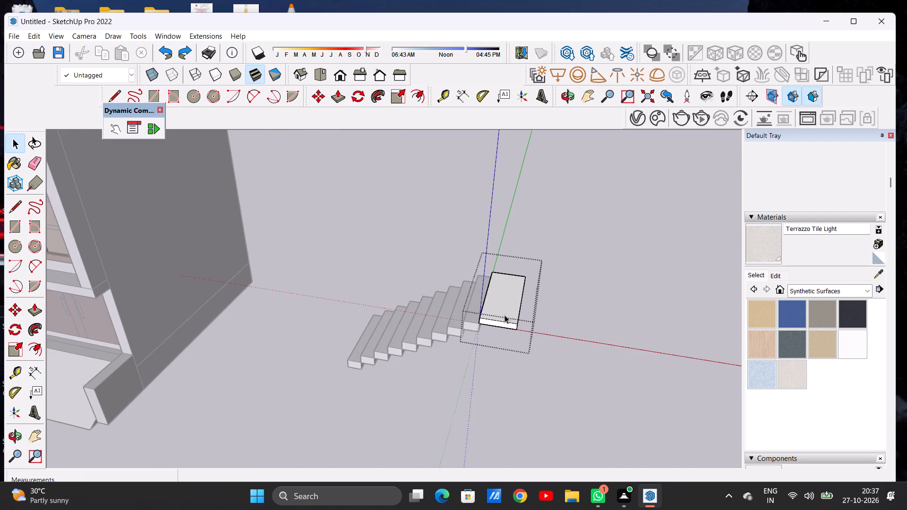
pyautogui.scroll(-4, 492, 339)
pyautogui.click(527, 376)
pyautogui.click(527, 376)
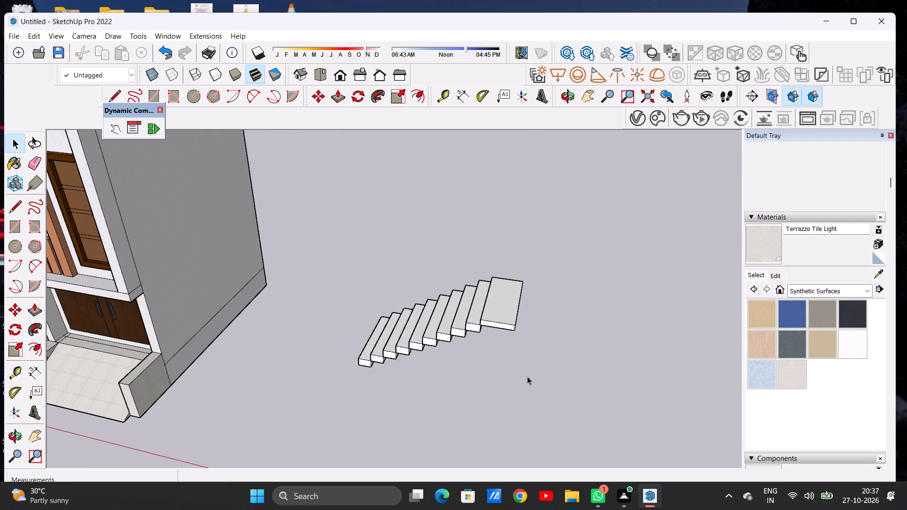
pyautogui.hotkey('ctrl', 'z')
pyautogui.hotkey('ctrl', 'z')
pyautogui.hotkey('ctrl', 'z')
pyautogui.hotkey('ctrl', 'z')
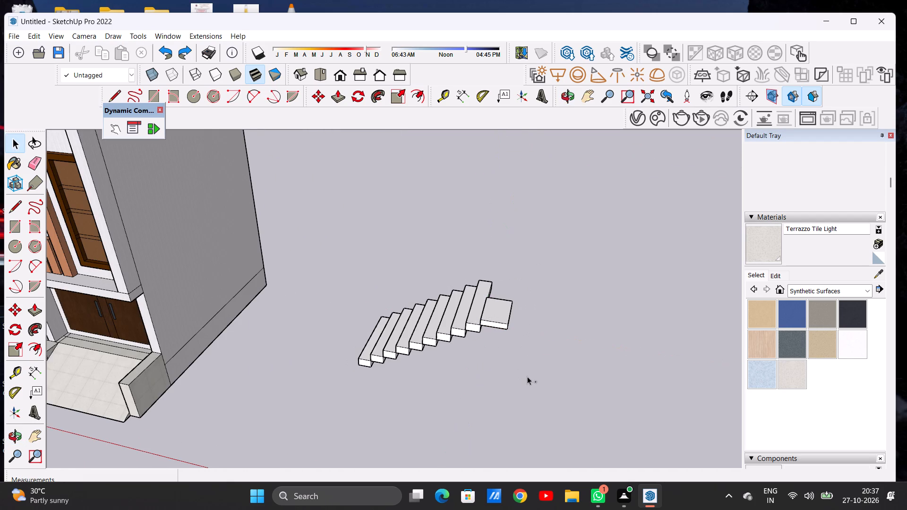
pyautogui.hotkey('ctrl', 'z')
pyautogui.hotkey('ctrl', 'z')
pyautogui.hotkey('ctrl', 'z')
pyautogui.hotkey('ctrl', 'z')
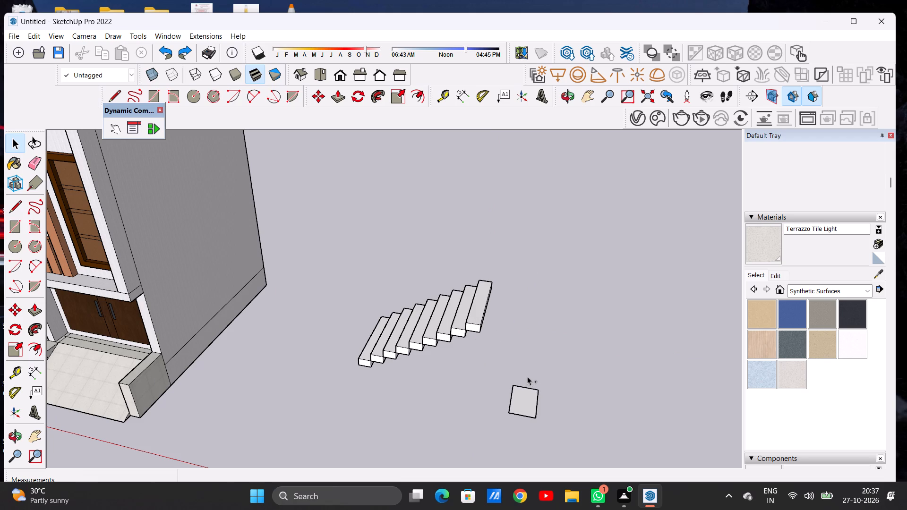
pyautogui.hotkey('ctrl', 'z')
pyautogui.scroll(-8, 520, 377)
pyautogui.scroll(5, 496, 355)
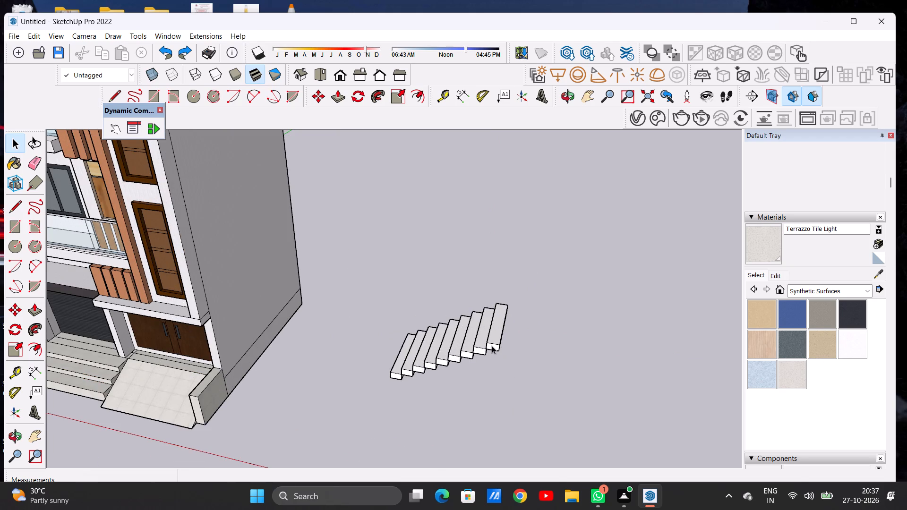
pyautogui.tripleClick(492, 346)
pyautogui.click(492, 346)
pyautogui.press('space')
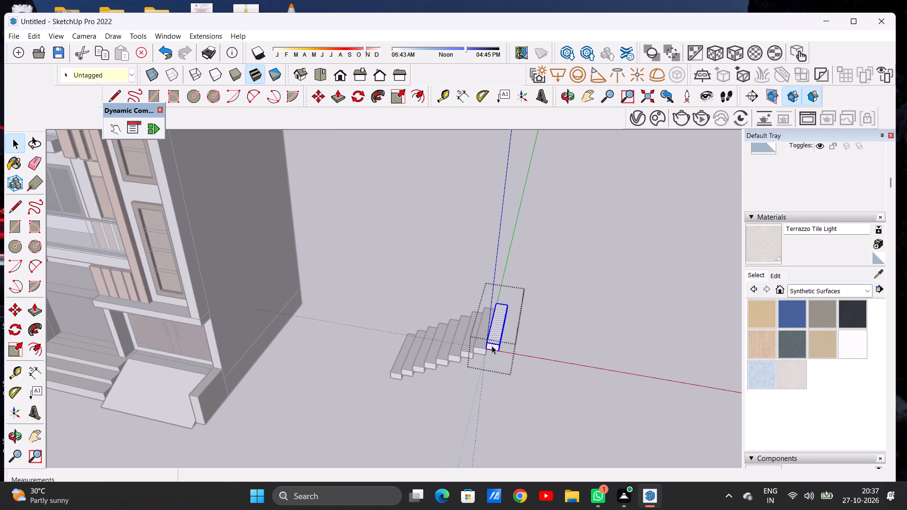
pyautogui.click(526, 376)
# Delete all nine treads of the detached staircase beside the house.
pyautogui.scroll(8, 390, 367)
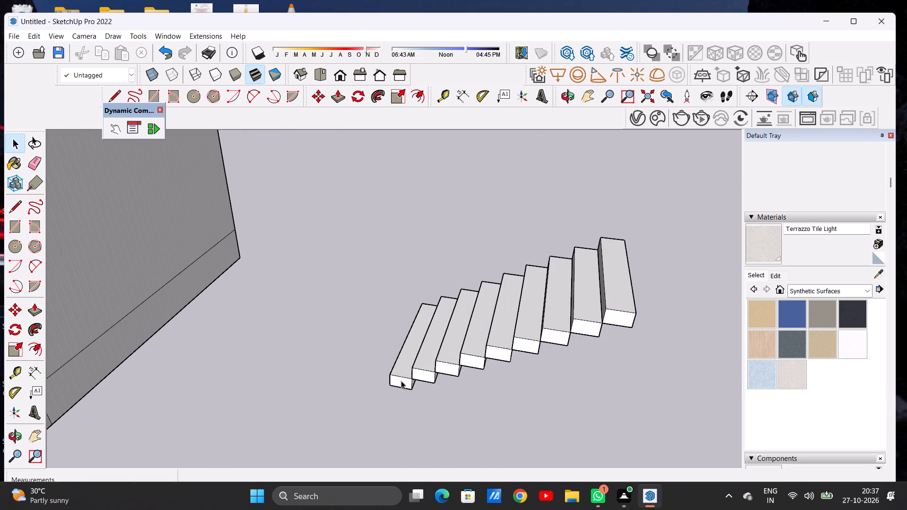
pyautogui.click(403, 381)
pyautogui.keyDown('ctrl'); pyautogui.click(422, 374); pyautogui.keyUp('ctrl')
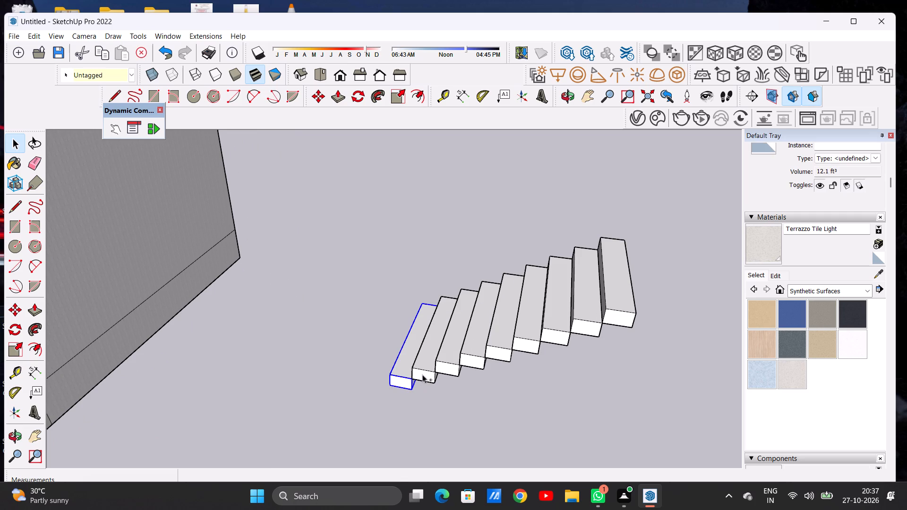
pyautogui.keyDown('ctrl'); pyautogui.click(446, 365); pyautogui.keyUp('ctrl')
pyautogui.keyDown('ctrl'); pyautogui.click(473, 361); pyautogui.keyUp('ctrl')
pyautogui.keyDown('ctrl'); pyautogui.click(499, 354); pyautogui.keyUp('ctrl')
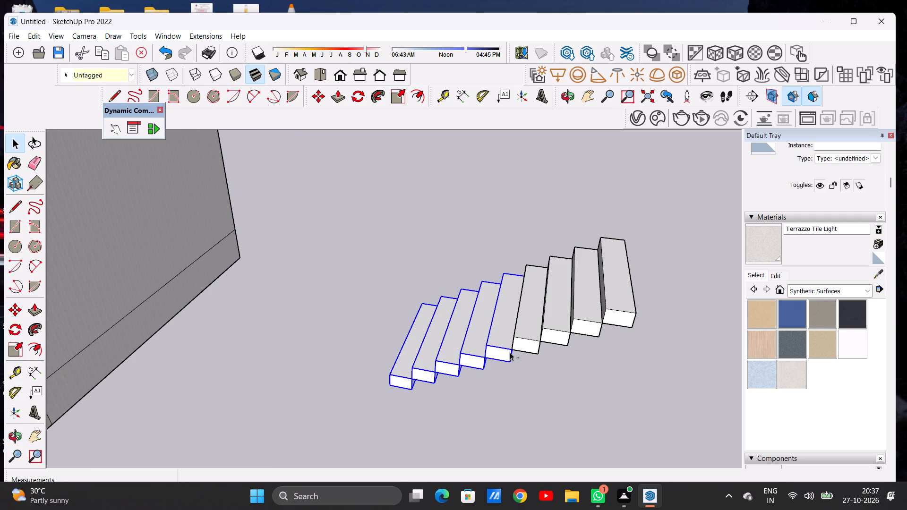
pyautogui.keyDown('ctrl'); pyautogui.click(517, 349); pyautogui.keyUp('ctrl')
pyautogui.keyDown('ctrl'); pyautogui.click(557, 335); pyautogui.keyUp('ctrl')
pyautogui.keyDown('ctrl'); pyautogui.click(585, 327); pyautogui.keyUp('ctrl')
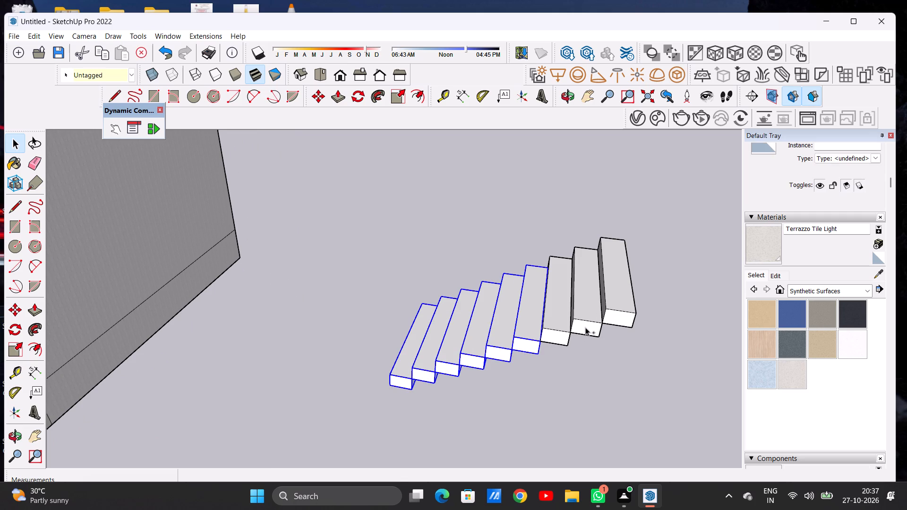
pyautogui.keyDown('ctrl'); pyautogui.click(616, 315); pyautogui.keyUp('ctrl')
pyautogui.scroll(-5, 556, 331)
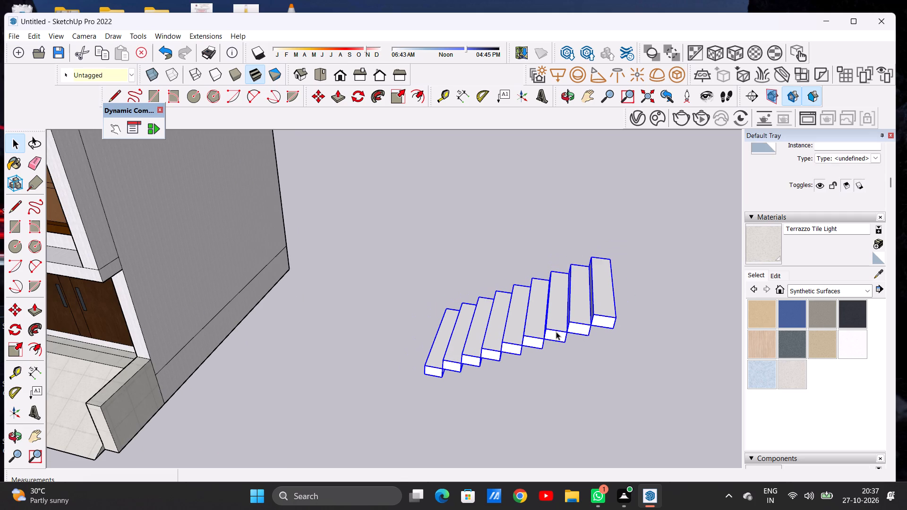
pyautogui.press('Delete')
# Examine the house's front facade and side wall from several angles.
pyautogui.scroll(-3, 507, 324)
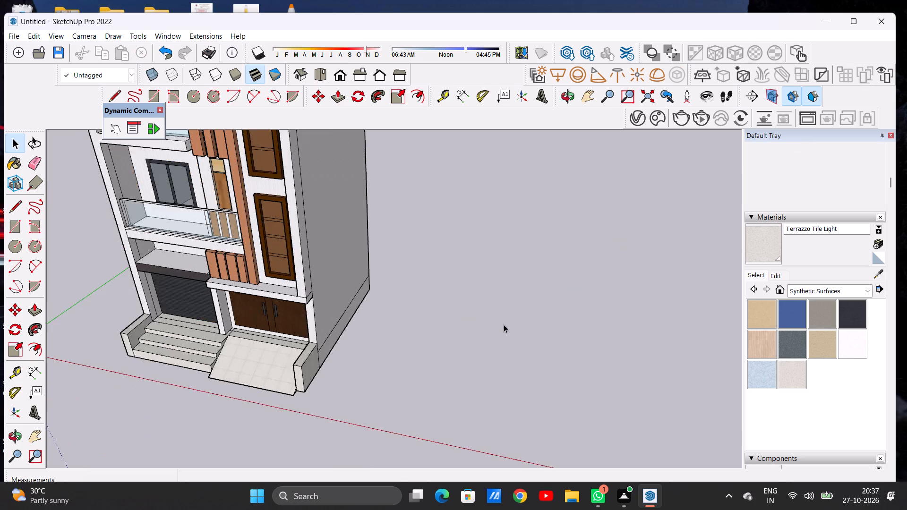
pyautogui.scroll(-6, 504, 324)
pyautogui.scroll(1, 493, 325)
pyautogui.scroll(-10, 493, 325)
pyautogui.moveTo(442, 355); pyautogui.dragTo(445, 268, button='middle')
pyautogui.scroll(4, 366, 254)
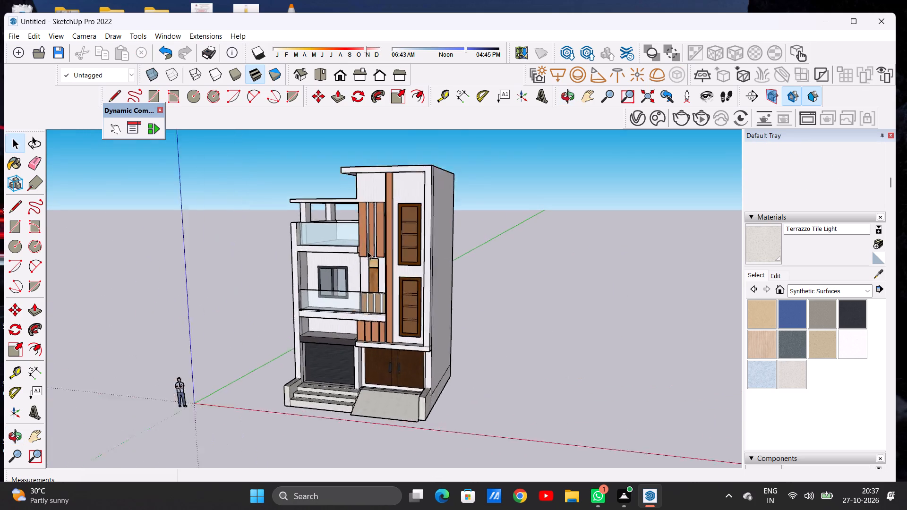
pyautogui.scroll(3, 368, 251)
pyautogui.moveTo(402, 317); pyautogui.dragTo(416, 310, button='middle')
pyautogui.scroll(-3, 451, 311)
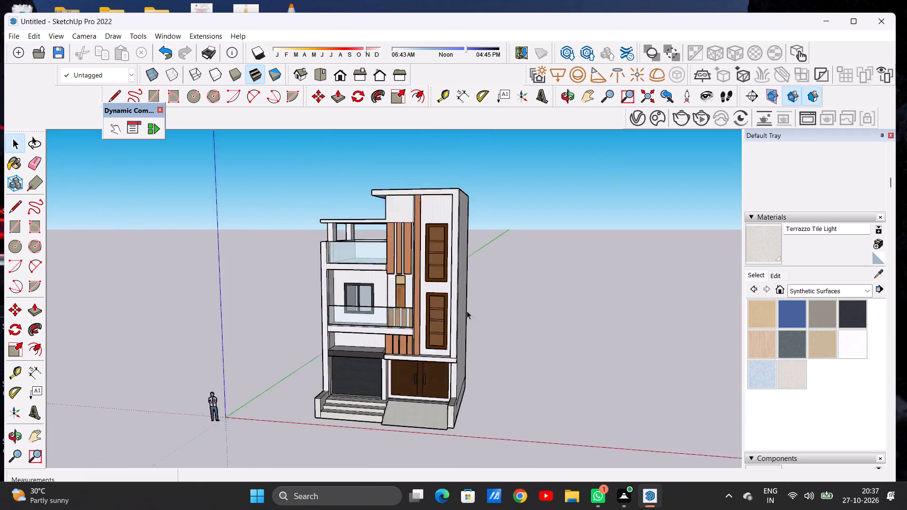
pyautogui.scroll(-4, 467, 311)
pyautogui.moveTo(411, 319); pyautogui.dragTo(439, 287, button='middle')
pyautogui.scroll(6, 443, 301)
pyautogui.moveTo(473, 292); pyautogui.dragTo(422, 311, button='middle')
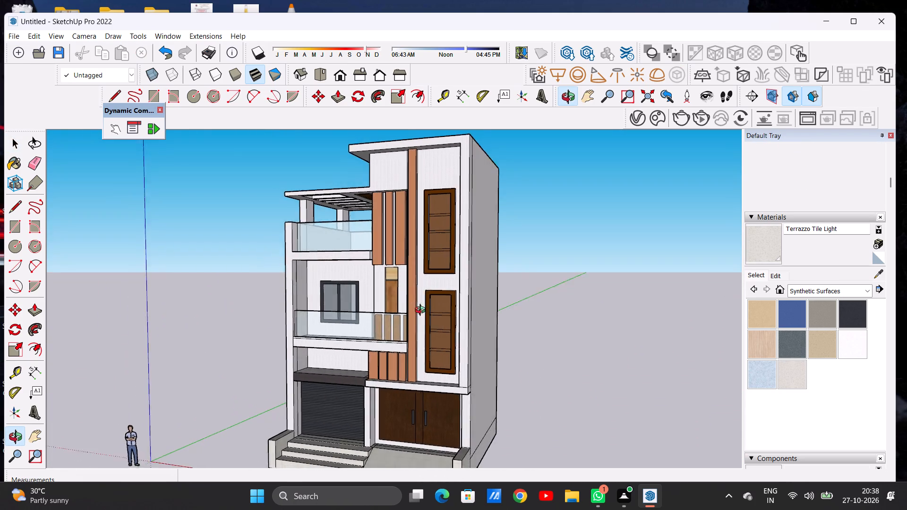
pyautogui.moveTo(422, 311); pyautogui.dragTo(451, 306, button='middle')
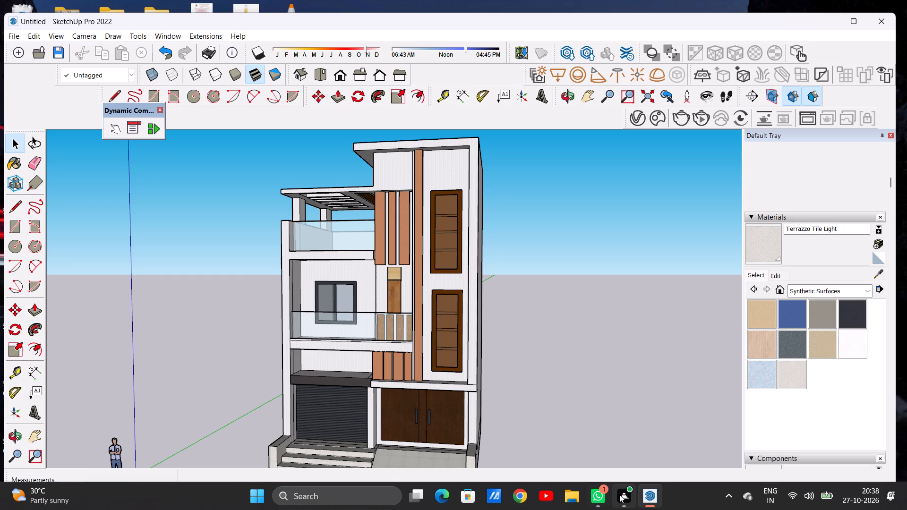
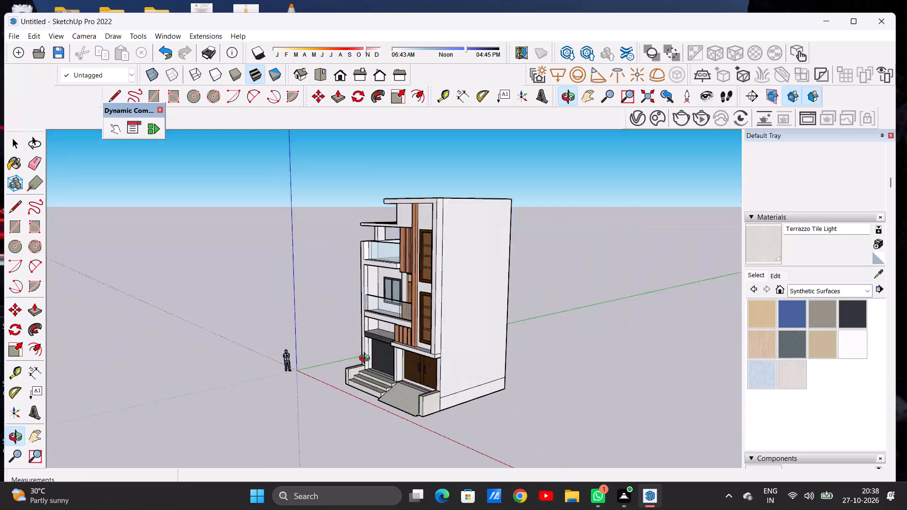
# Examine the house's facade, entrance steps and ramp from low, frontal and raised angles.
pyautogui.scroll(10, 437, 357)
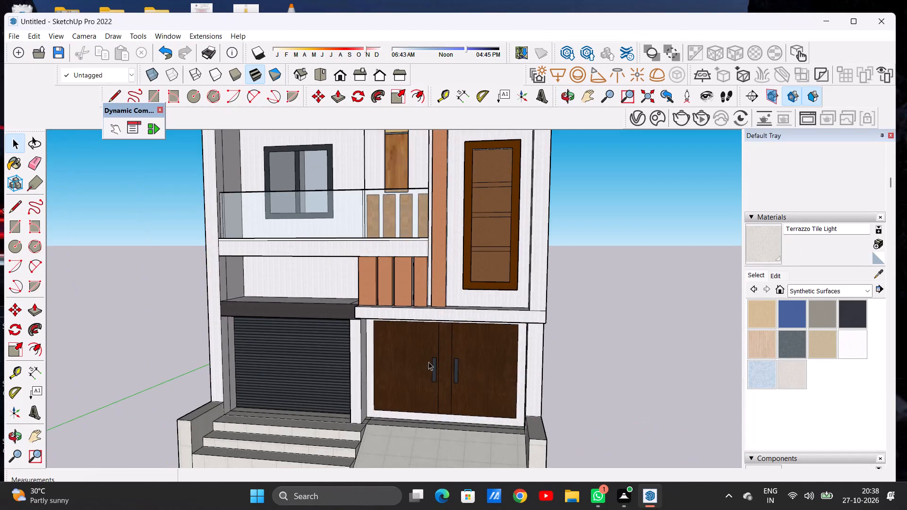
pyautogui.moveTo(427, 376); pyautogui.dragTo(448, 263, button='middle')
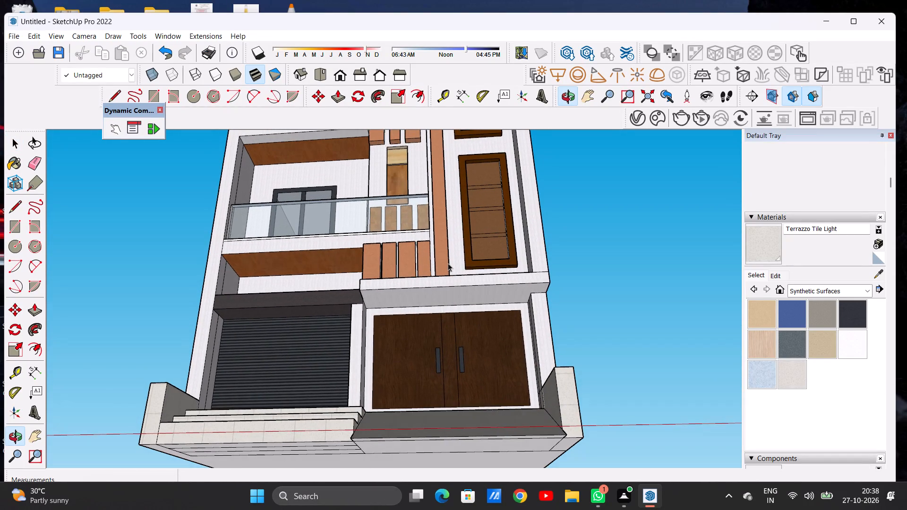
pyautogui.scroll(-5, 448, 260)
pyautogui.moveTo(429, 249); pyautogui.dragTo(404, 399, button='middle')
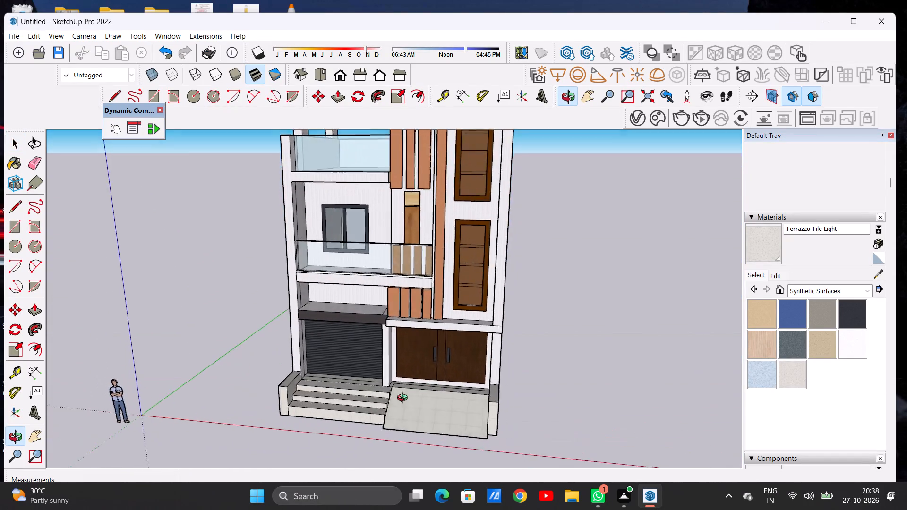
pyautogui.moveTo(404, 399); pyautogui.dragTo(436, 383, button='middle')
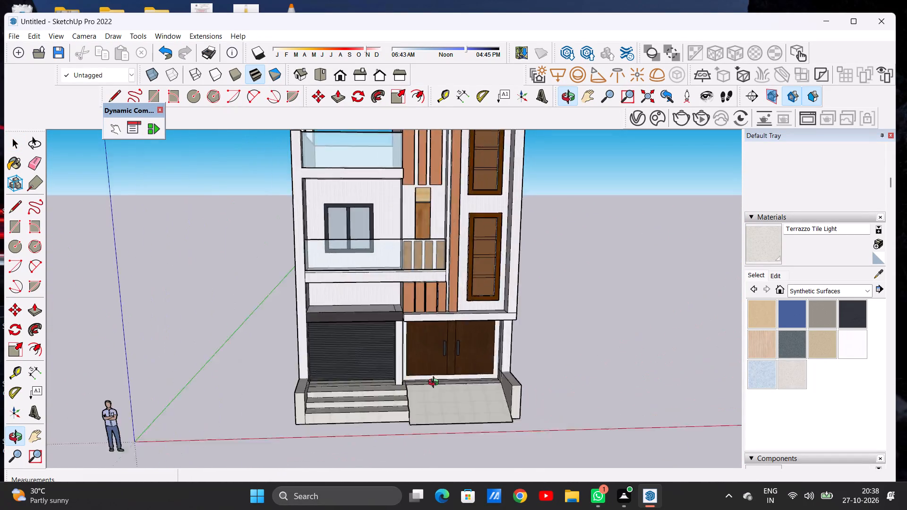
pyautogui.moveTo(436, 383); pyautogui.dragTo(373, 383, button='middle')
pyautogui.scroll(1, 373, 383)
pyautogui.scroll(-10, 385, 356)
pyautogui.scroll(1, 397, 337)
pyautogui.scroll(-3, 397, 337)
pyautogui.moveTo(438, 329); pyautogui.dragTo(469, 363, button='middle')
pyautogui.scroll(4, 494, 343)
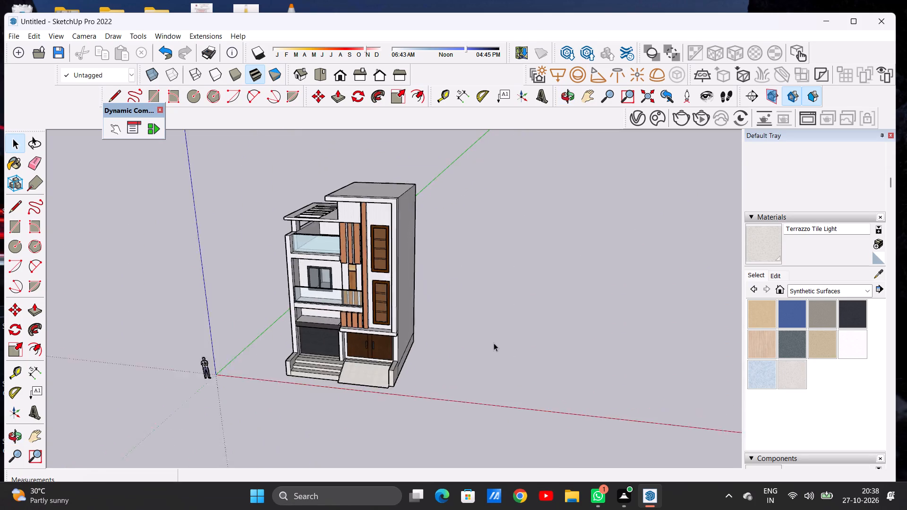
# Draw a ground rectangle about 46' 1" by 27' 3" beside the house, clear of its side wall.
pyautogui.scroll(2, 494, 343)
pyautogui.scroll(-1, 494, 343)
pyautogui.press('r')
pyautogui.click(471, 338)
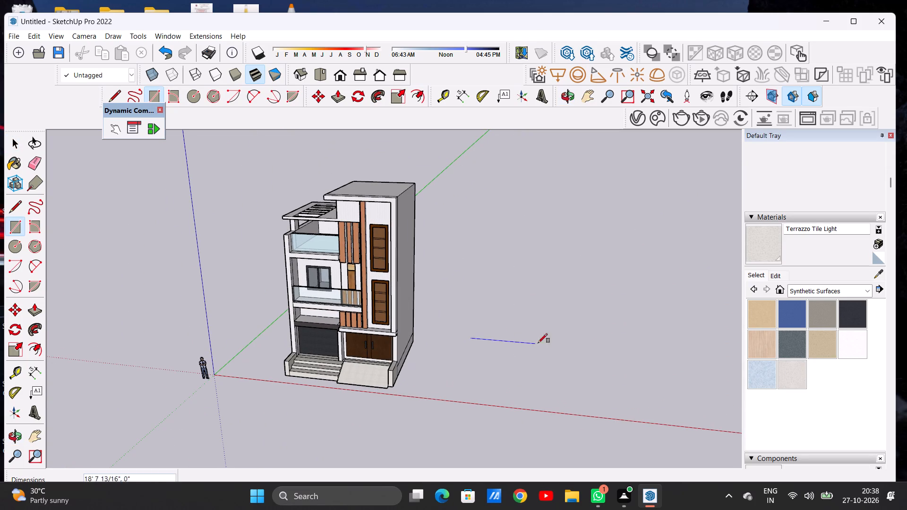
pyautogui.click(620, 317)
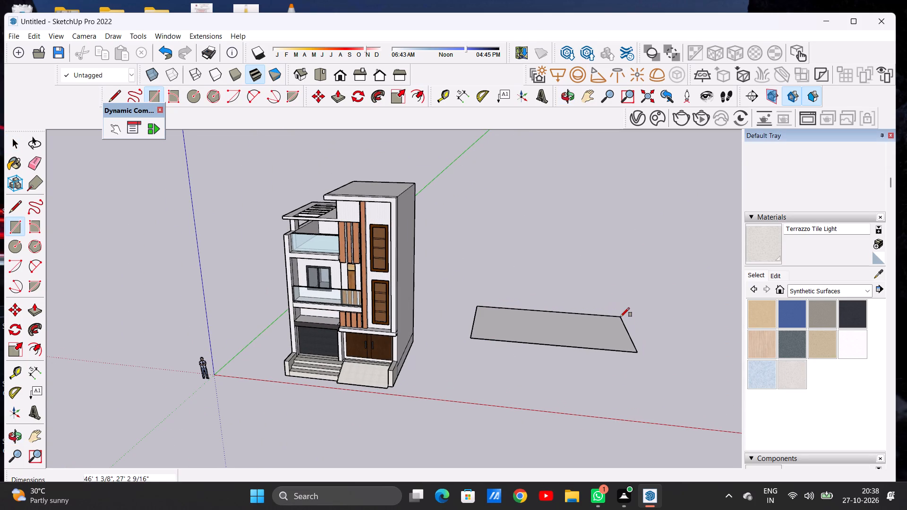
pyautogui.press('space')
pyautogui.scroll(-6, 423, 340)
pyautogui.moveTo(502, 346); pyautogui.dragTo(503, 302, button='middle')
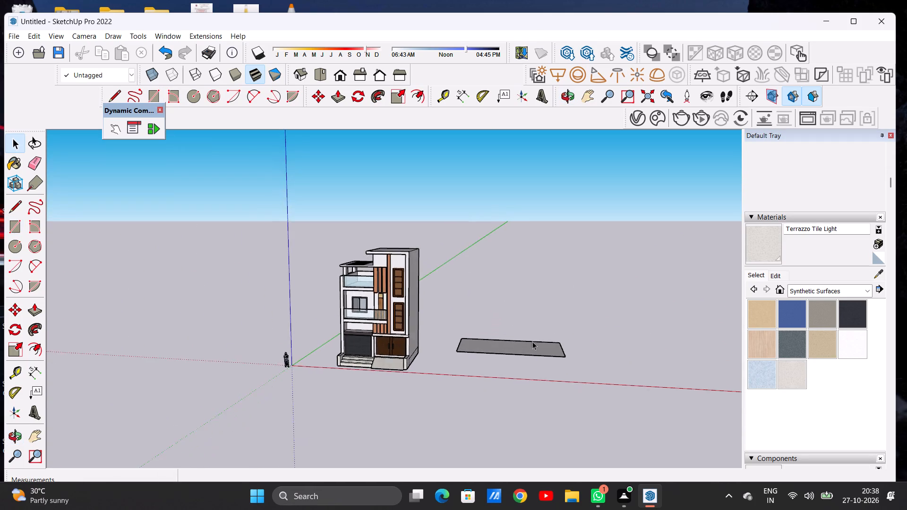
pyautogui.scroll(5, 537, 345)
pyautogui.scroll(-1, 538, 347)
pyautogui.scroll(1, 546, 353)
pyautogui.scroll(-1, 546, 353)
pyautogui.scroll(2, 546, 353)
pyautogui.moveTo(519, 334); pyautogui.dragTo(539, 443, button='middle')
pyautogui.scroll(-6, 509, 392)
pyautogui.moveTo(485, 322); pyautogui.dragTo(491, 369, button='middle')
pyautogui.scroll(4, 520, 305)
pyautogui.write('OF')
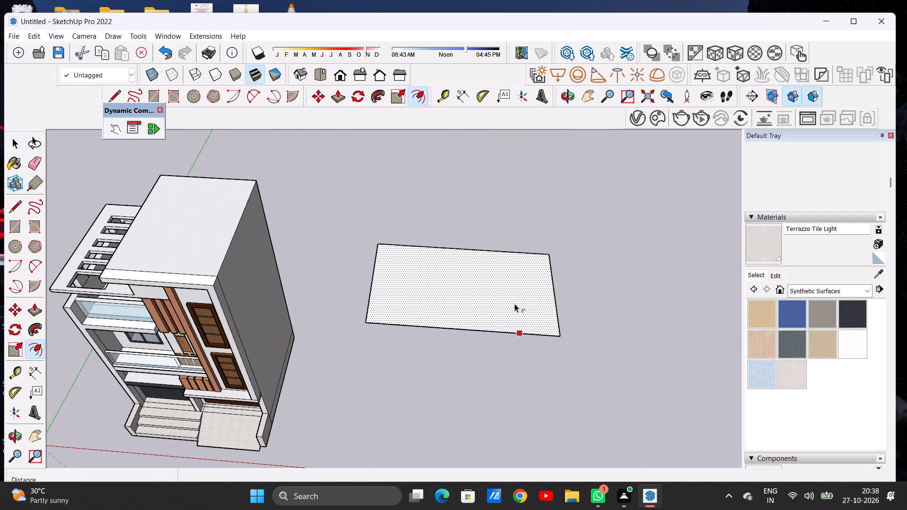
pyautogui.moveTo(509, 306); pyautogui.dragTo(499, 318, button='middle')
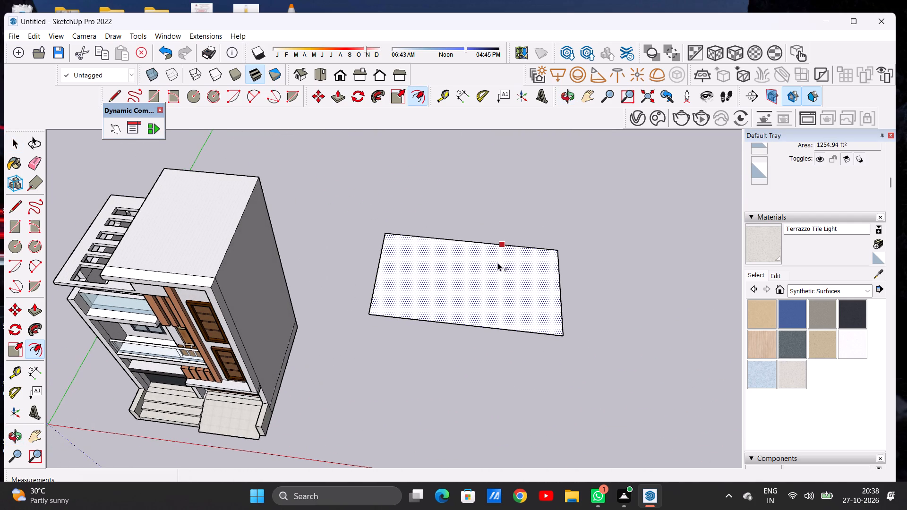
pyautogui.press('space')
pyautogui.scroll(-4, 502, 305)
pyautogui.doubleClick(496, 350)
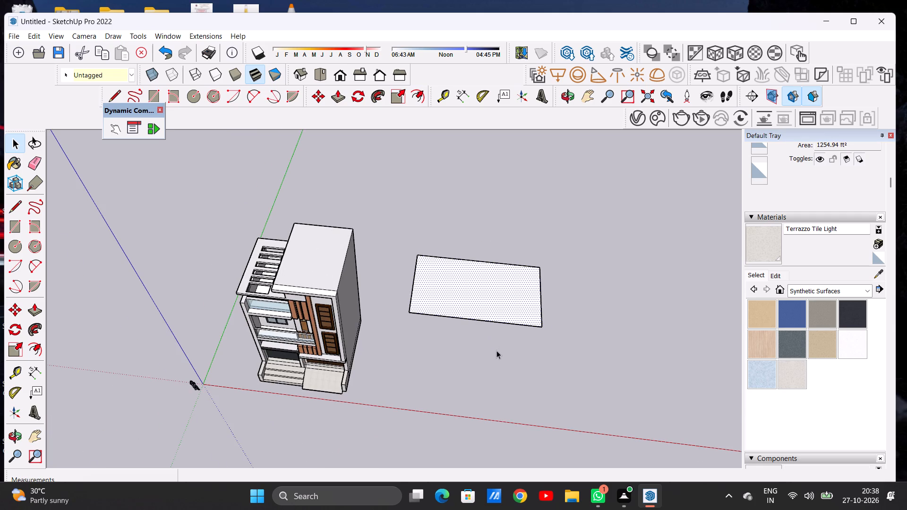
# Extrude the ground rectangle upward about 2' 11 3/4" into a slab.
pyautogui.moveTo(494, 358); pyautogui.dragTo(499, 270, button='middle')
pyautogui.scroll(2, 485, 332)
pyautogui.scroll(-1, 485, 332)
pyautogui.scroll(1, 485, 332)
pyautogui.scroll(-1, 485, 332)
pyautogui.press('p')
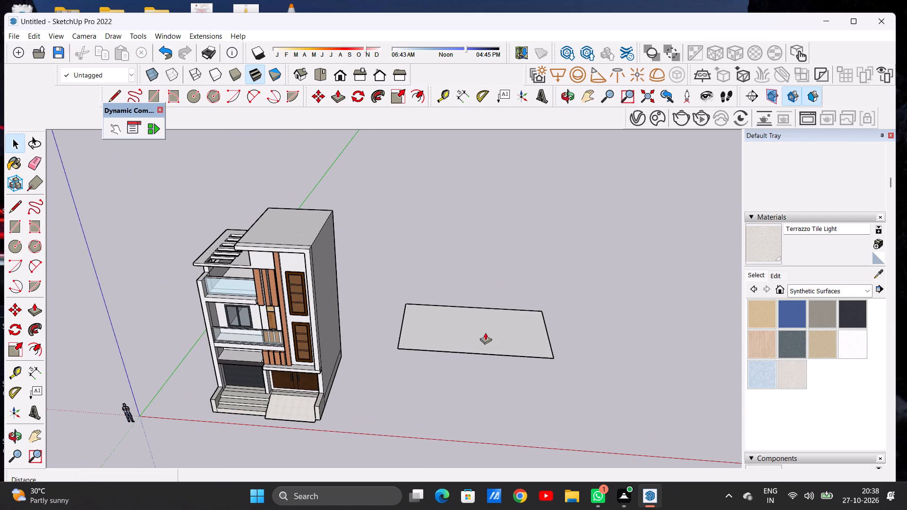
pyautogui.moveTo(498, 343); pyautogui.dragTo(494, 301, button='middle')
pyautogui.scroll(3, 521, 360)
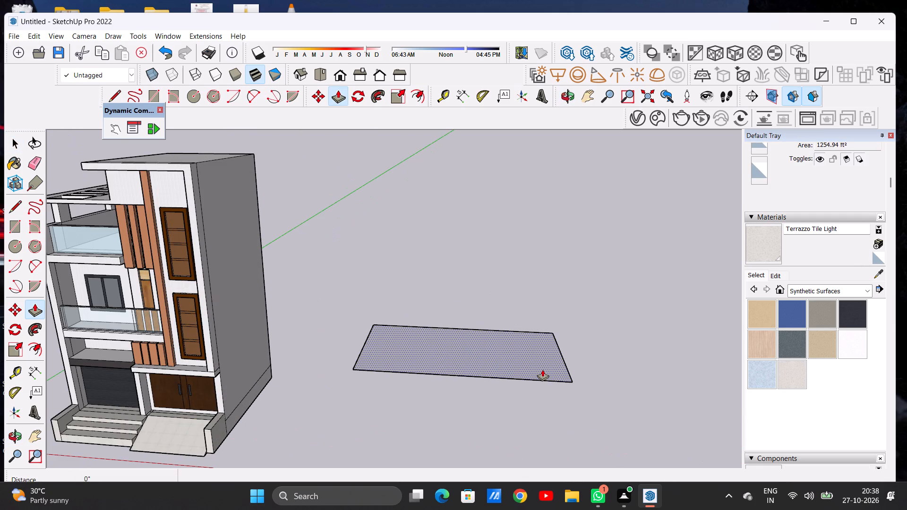
pyautogui.click(542, 369)
pyautogui.click(542, 357)
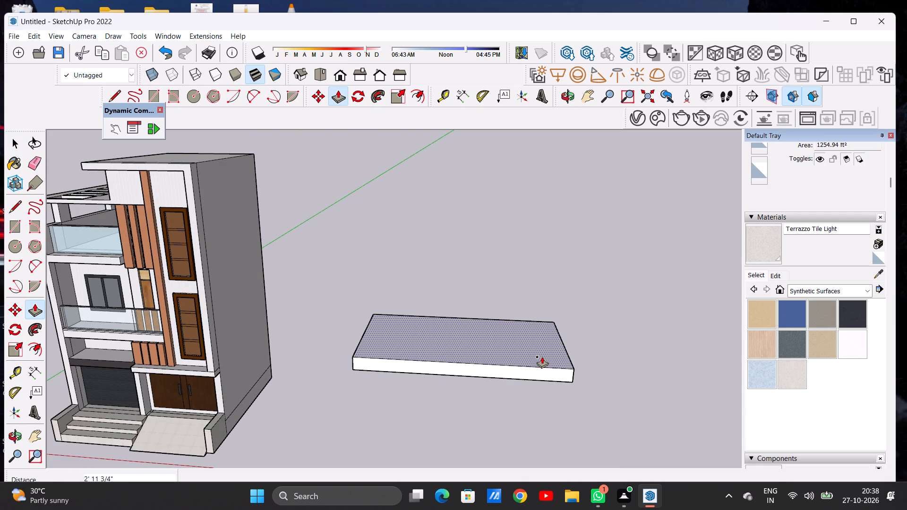
pyautogui.press('space')
# Offset the slab's top face outline inward by about 2' 5 3/4".
pyautogui.moveTo(501, 347); pyautogui.dragTo(505, 433, button='middle')
pyautogui.scroll(-5, 498, 396)
pyautogui.scroll(1, 498, 396)
pyautogui.scroll(-5, 498, 396)
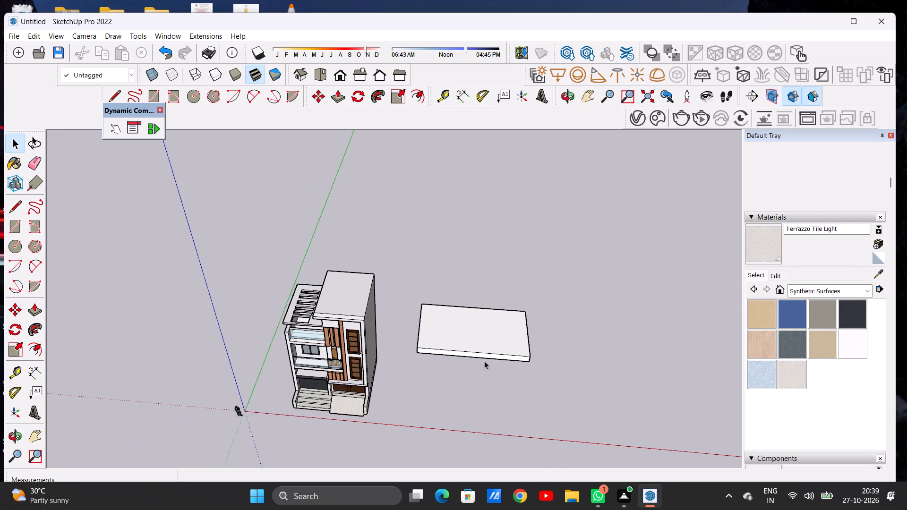
pyautogui.moveTo(491, 336); pyautogui.dragTo(494, 402, button='middle')
pyautogui.scroll(4, 503, 312)
pyautogui.press('o')
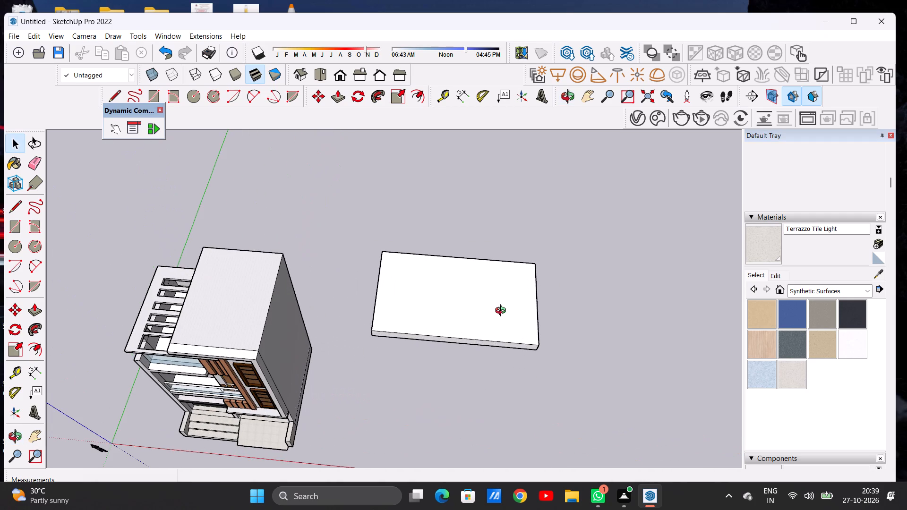
pyautogui.press('f')
pyautogui.click(451, 268)
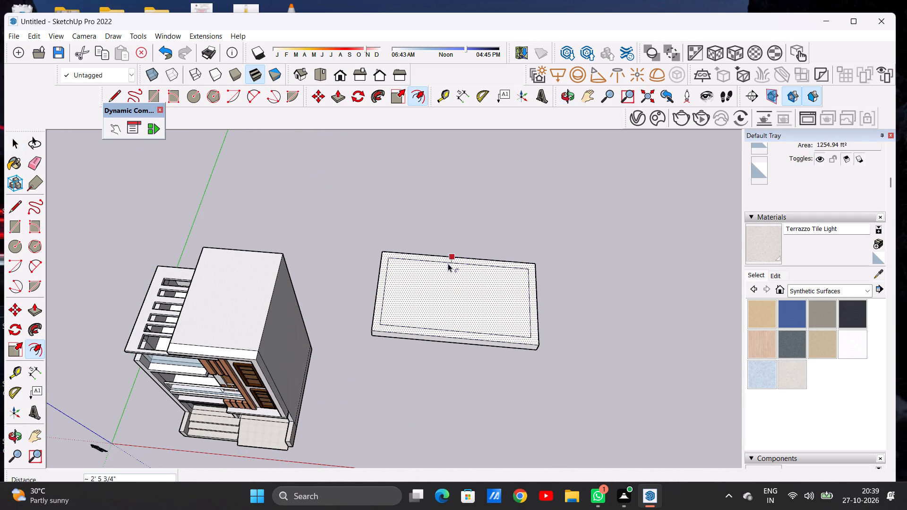
pyautogui.click(448, 263)
pyautogui.press('space')
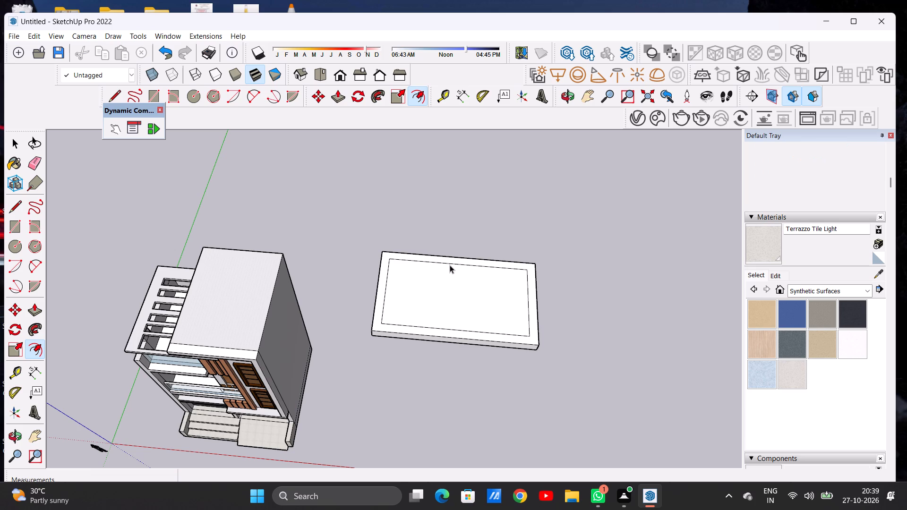
# Draw lines from both front corners of the inner outline to the slab's front edge, separating a U-shaped wall strip.
pyautogui.press('l')
pyautogui.scroll(10, 398, 340)
pyautogui.click(378, 306)
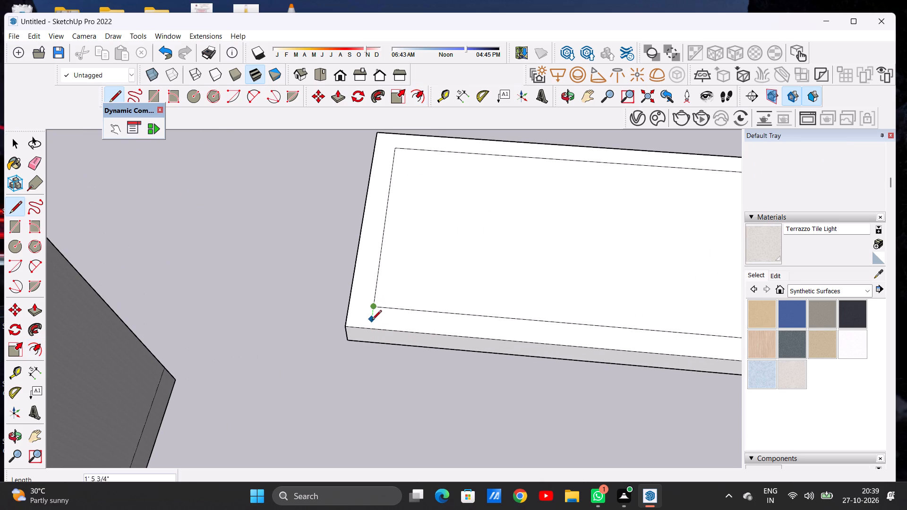
pyautogui.click(370, 326)
pyautogui.scroll(-8, 371, 327)
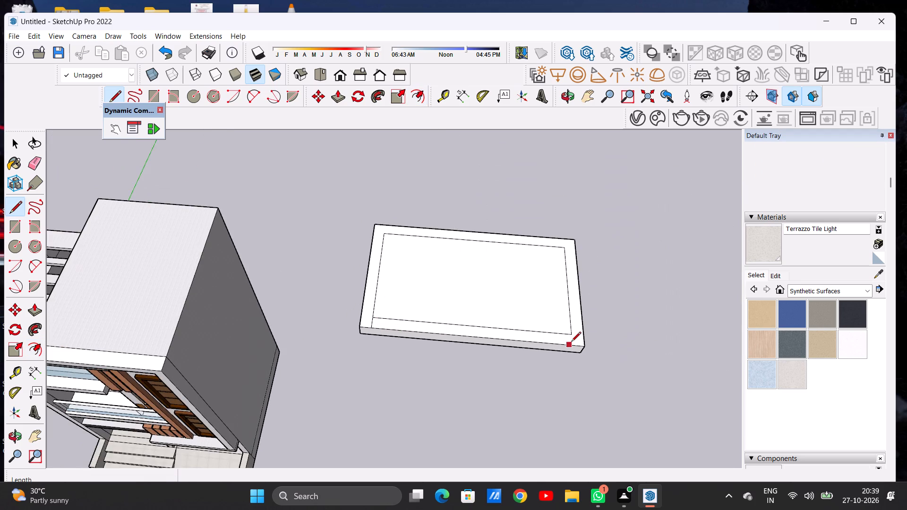
pyautogui.scroll(10, 573, 332)
pyautogui.click(567, 340)
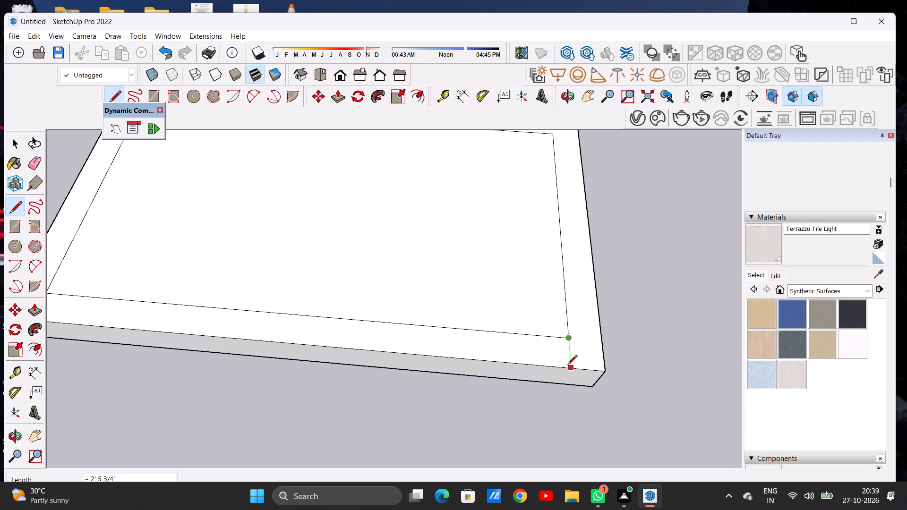
pyautogui.click(568, 364)
pyautogui.press('space')
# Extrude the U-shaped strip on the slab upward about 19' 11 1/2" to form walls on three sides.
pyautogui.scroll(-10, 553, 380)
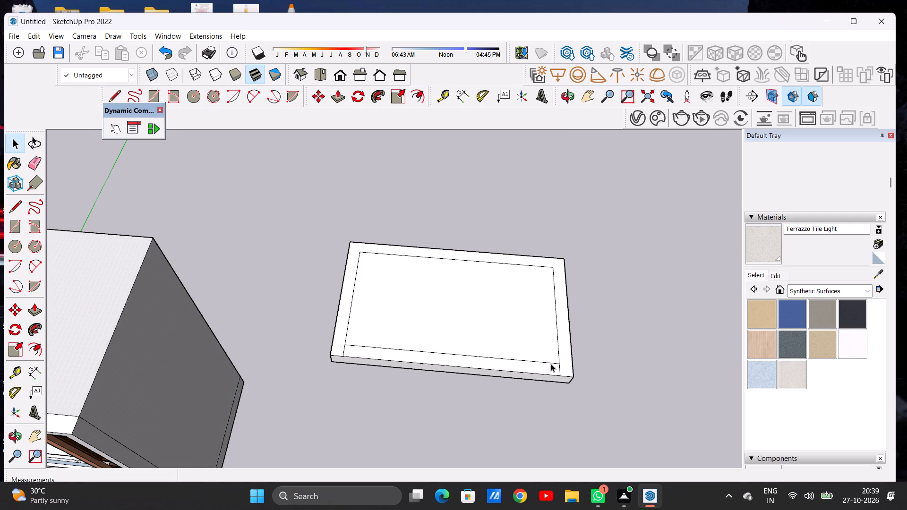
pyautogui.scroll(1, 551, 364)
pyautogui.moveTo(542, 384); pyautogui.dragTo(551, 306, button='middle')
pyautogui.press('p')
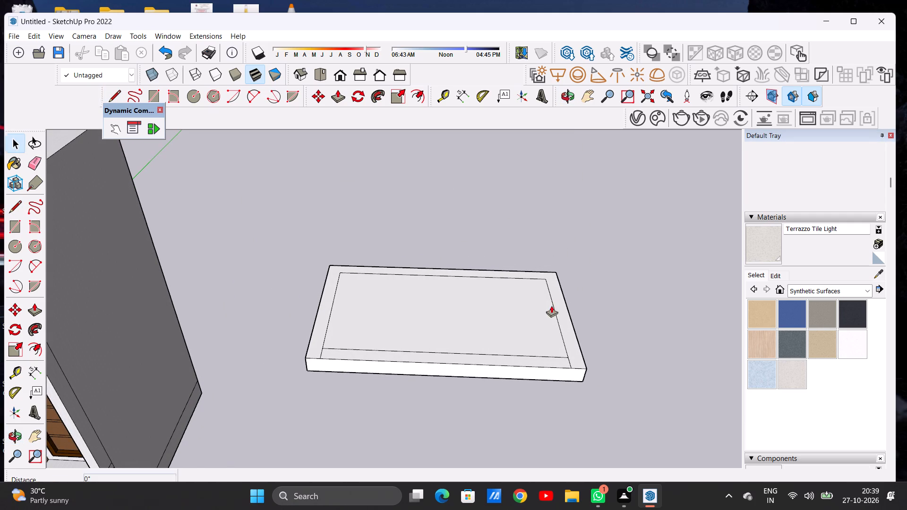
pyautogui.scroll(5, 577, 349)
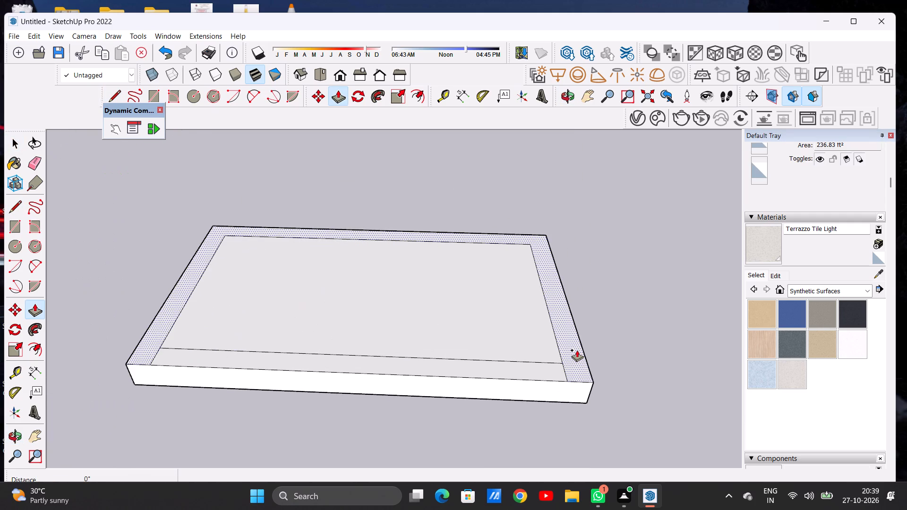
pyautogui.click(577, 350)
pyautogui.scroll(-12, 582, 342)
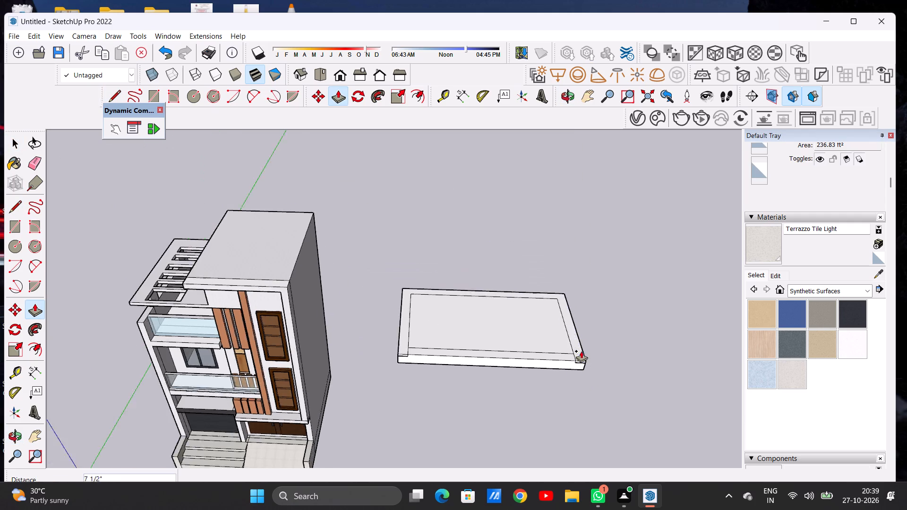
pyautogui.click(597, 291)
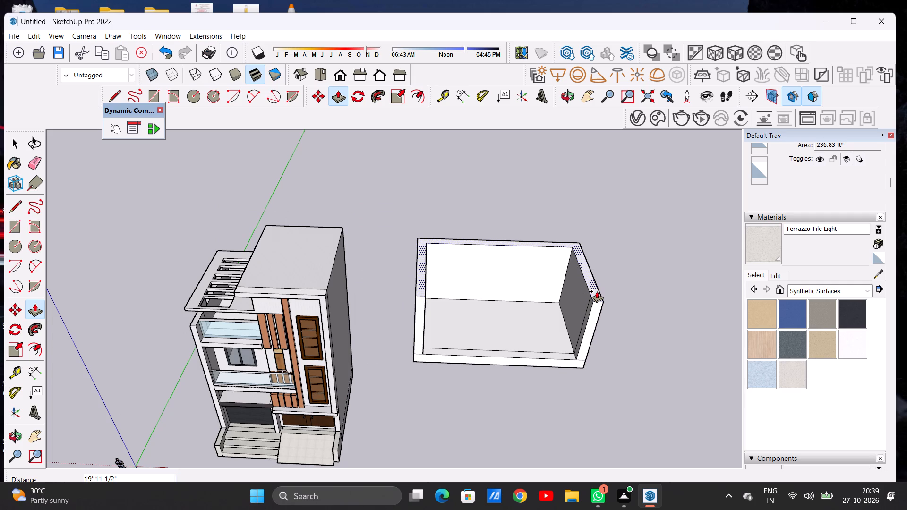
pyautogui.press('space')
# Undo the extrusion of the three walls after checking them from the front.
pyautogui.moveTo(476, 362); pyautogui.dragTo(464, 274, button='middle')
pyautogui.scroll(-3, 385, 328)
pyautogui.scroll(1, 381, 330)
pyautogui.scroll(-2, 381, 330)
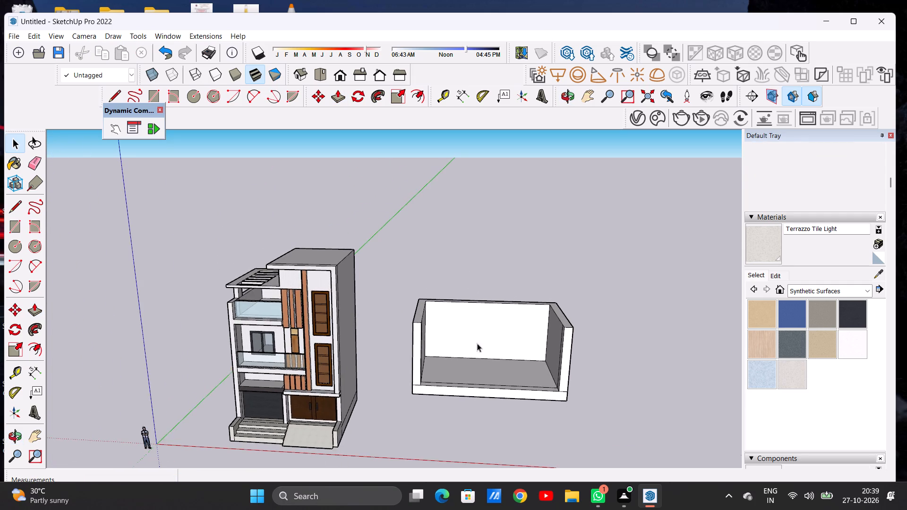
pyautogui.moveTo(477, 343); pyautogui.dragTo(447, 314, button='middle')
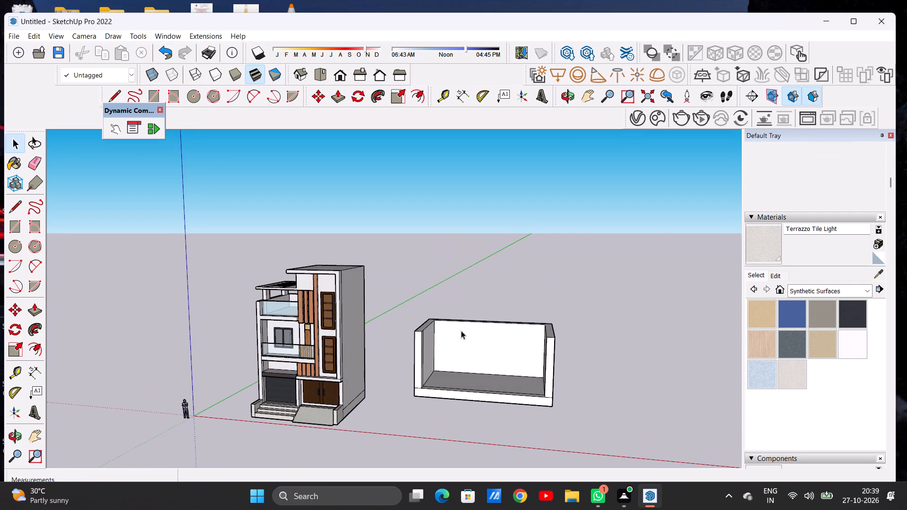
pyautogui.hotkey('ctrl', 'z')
# Extrude the U-shaped strip on the slab upward 10' to form walls on three sides.
pyautogui.scroll(5, 556, 403)
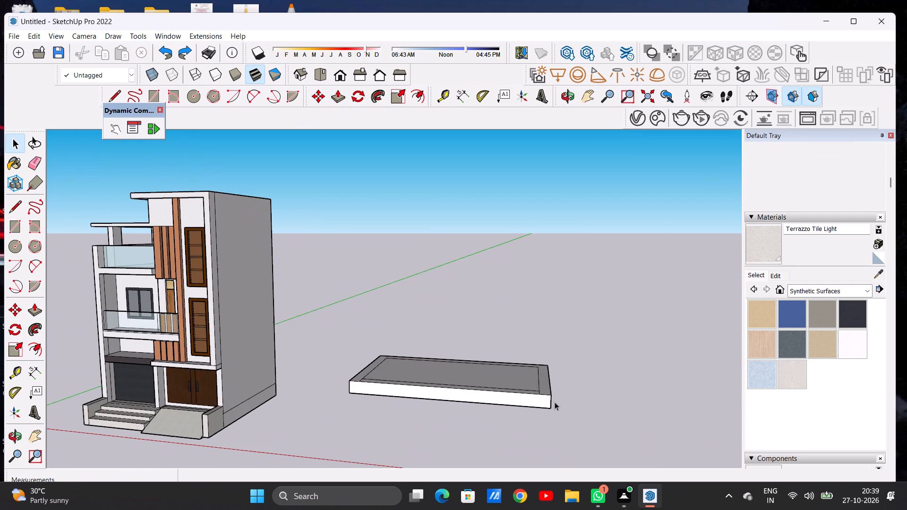
pyautogui.press('p')
pyautogui.click(546, 386)
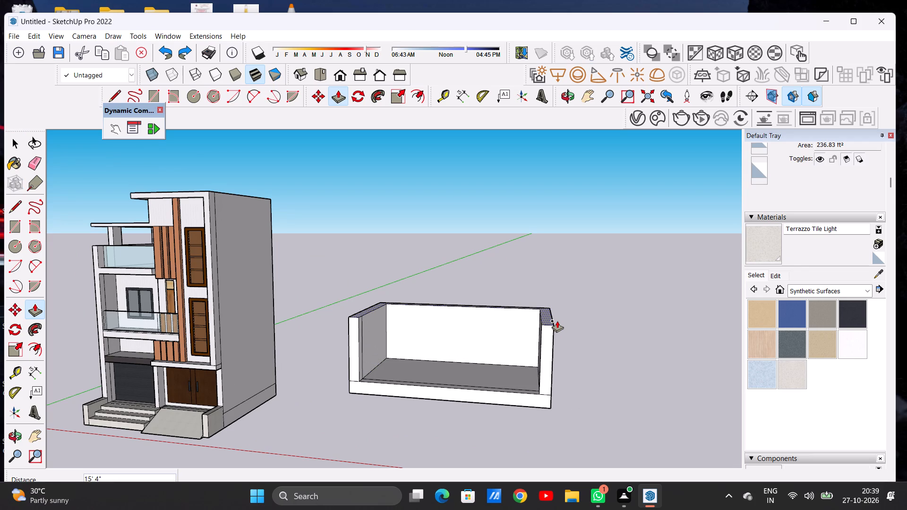
pyautogui.press('1')
pyautogui.write("0'")
pyautogui.press('Return')
pyautogui.press('space')
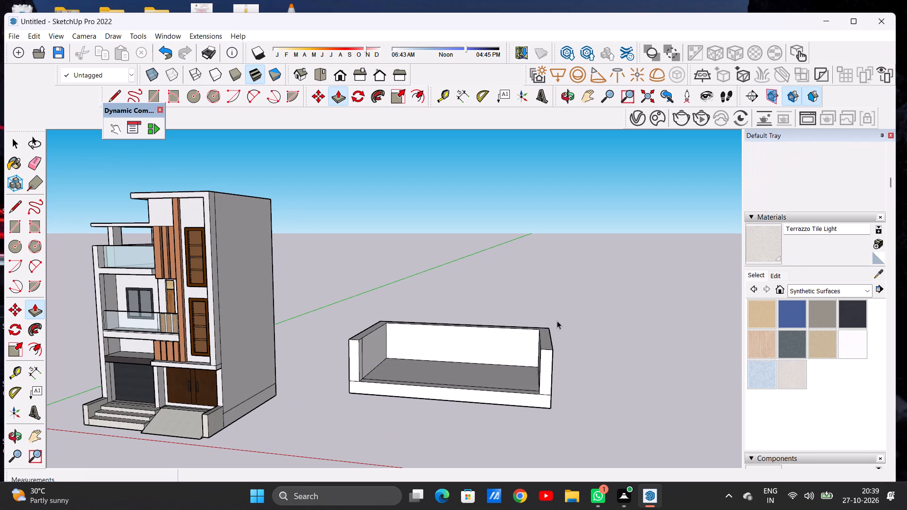
# Examine the open-fronted room and its three walls from above and from the front.
pyautogui.scroll(3, 515, 332)
pyautogui.scroll(-5, 494, 319)
pyautogui.moveTo(480, 317); pyautogui.dragTo(484, 407, button='middle')
pyautogui.scroll(5, 426, 316)
pyautogui.moveTo(433, 335); pyautogui.dragTo(490, 251, button='middle')
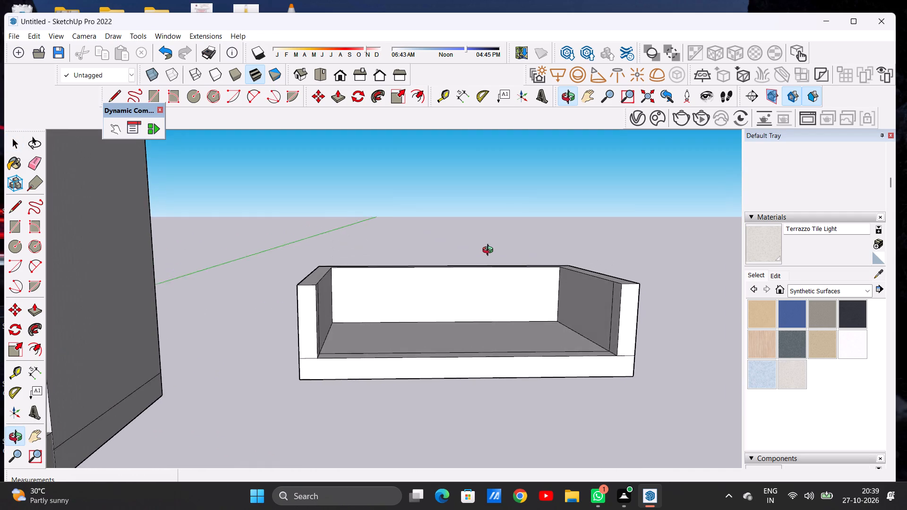
pyautogui.moveTo(490, 251); pyautogui.dragTo(478, 251, button='middle')
pyautogui.scroll(1, 478, 251)
pyautogui.scroll(-7, 442, 278)
pyautogui.scroll(2, 443, 302)
pyautogui.scroll(-1, 443, 302)
pyautogui.scroll(1, 443, 302)
pyautogui.scroll(-4, 365, 320)
pyautogui.scroll(-1, 326, 325)
pyautogui.scroll(1, 412, 299)
pyautogui.scroll(-1, 412, 299)
pyautogui.scroll(4, 412, 299)
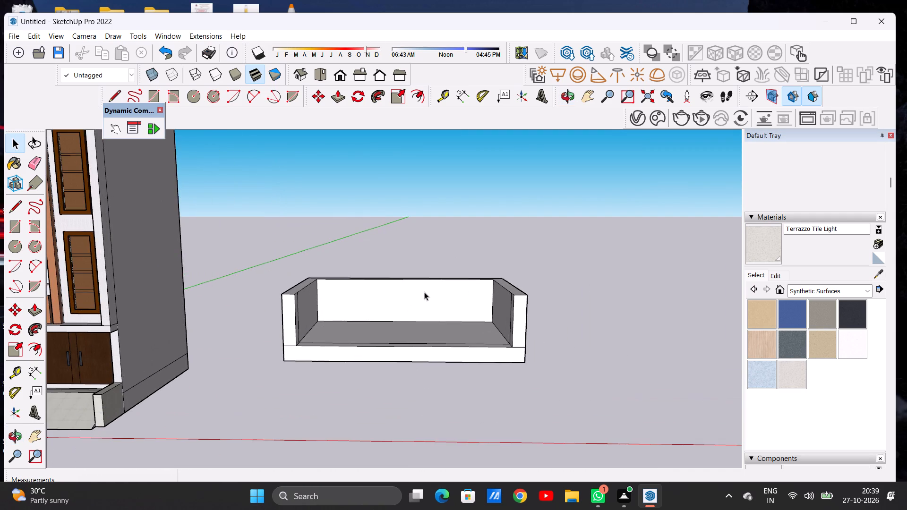
# Extrude the top face of the three walls upward by about 5' 8 5/8".
pyautogui.moveTo(424, 292); pyautogui.dragTo(418, 378, button='middle')
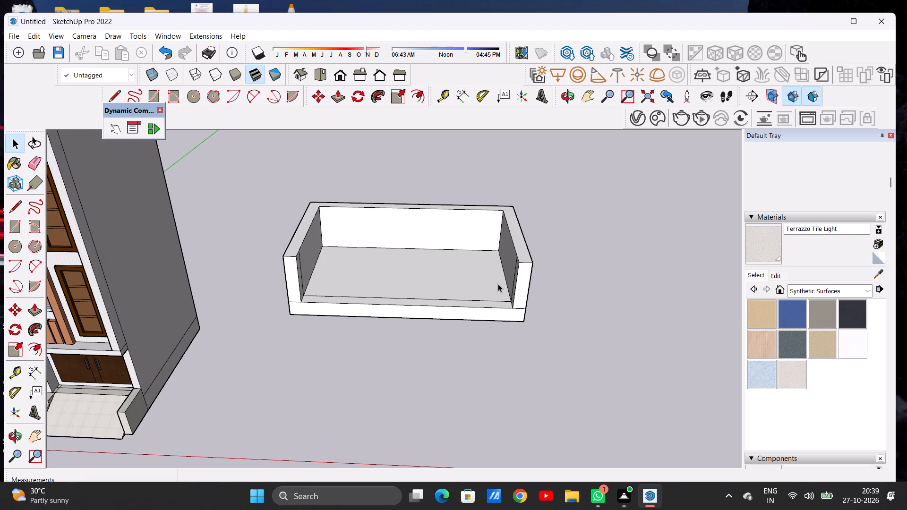
pyautogui.press('p')
pyautogui.scroll(3, 520, 258)
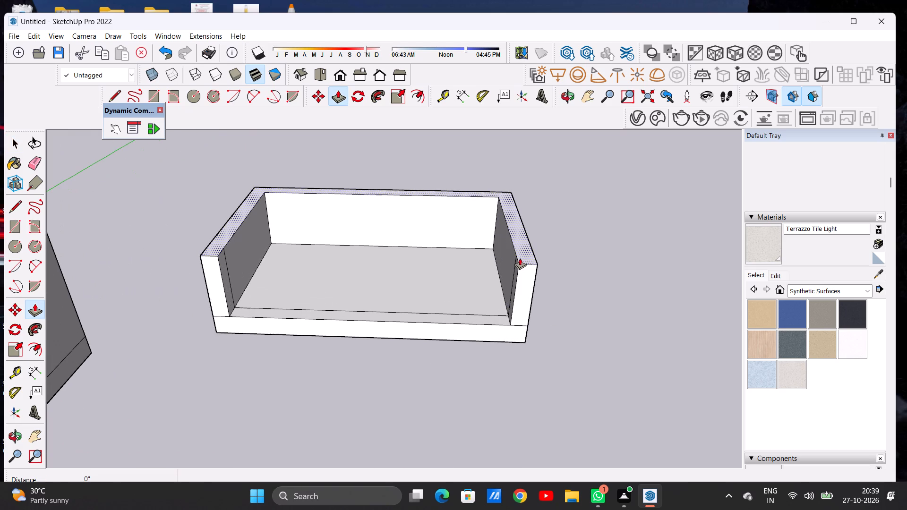
pyautogui.click(523, 258)
pyautogui.click(529, 219)
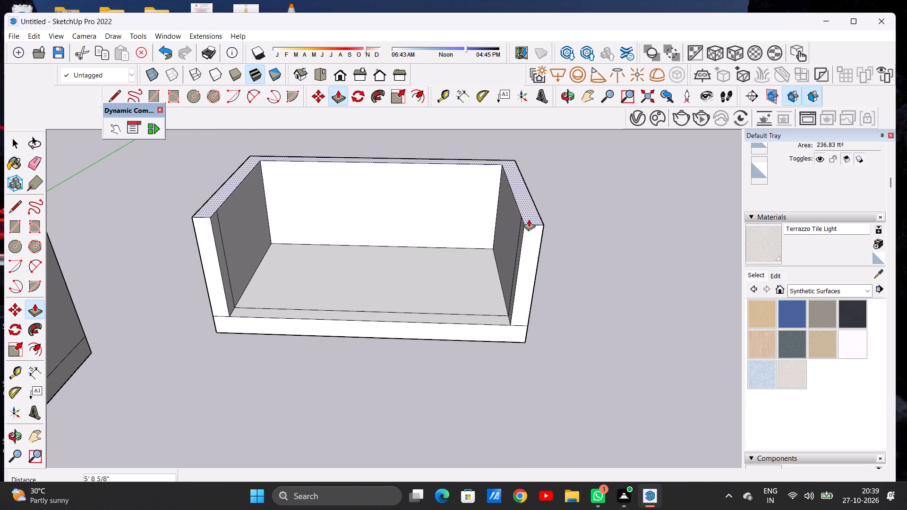
pyautogui.press('space')
# Draw two closely spaced parallel lines, about 41' 2" long, across the room's floor from side wall to side wall.
pyautogui.write('L')
pyautogui.scroll(4, 265, 253)
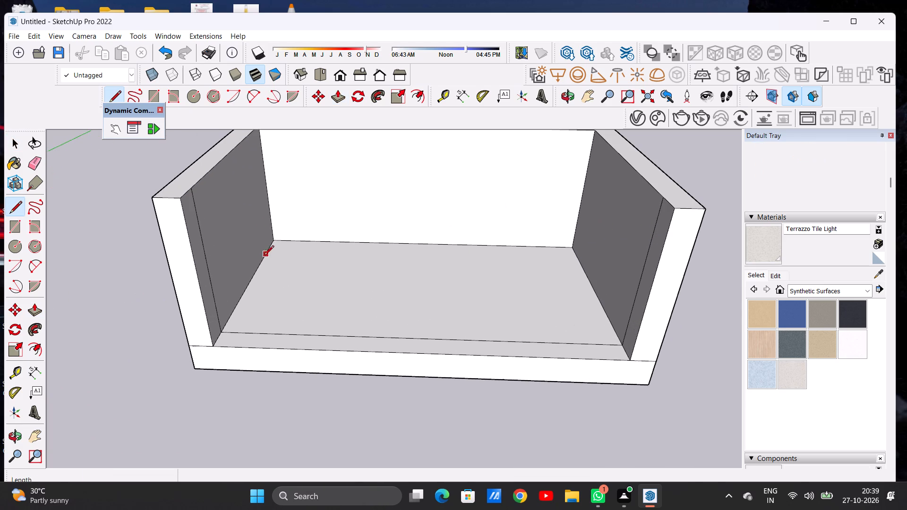
pyautogui.click(253, 276)
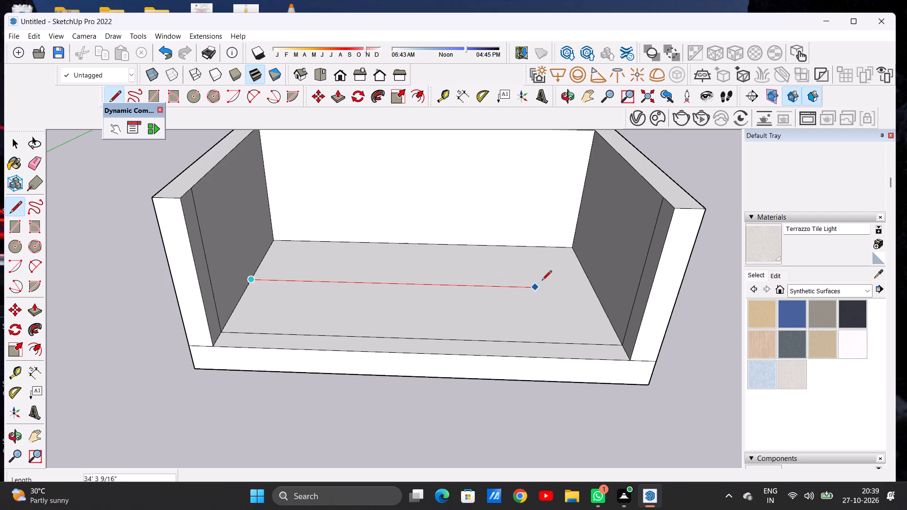
pyautogui.click(593, 288)
pyautogui.scroll(4, 596, 309)
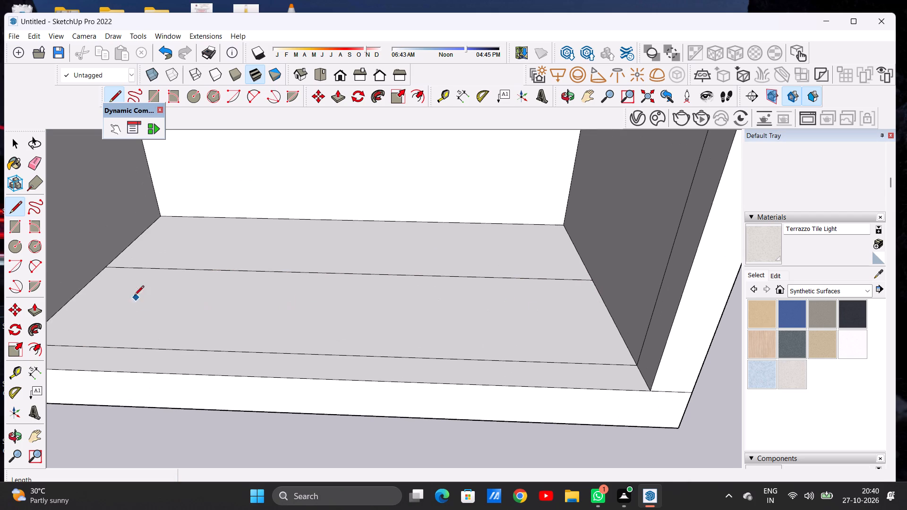
pyautogui.click(94, 276)
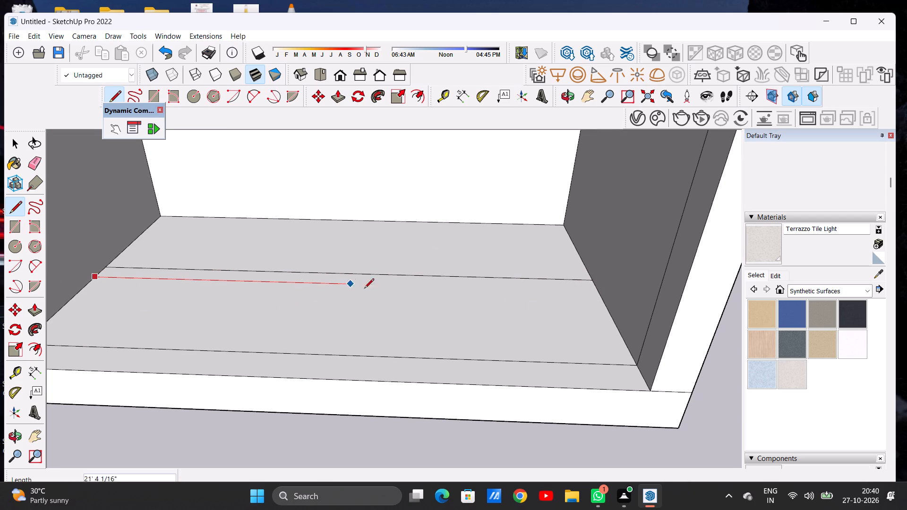
pyautogui.click(599, 289)
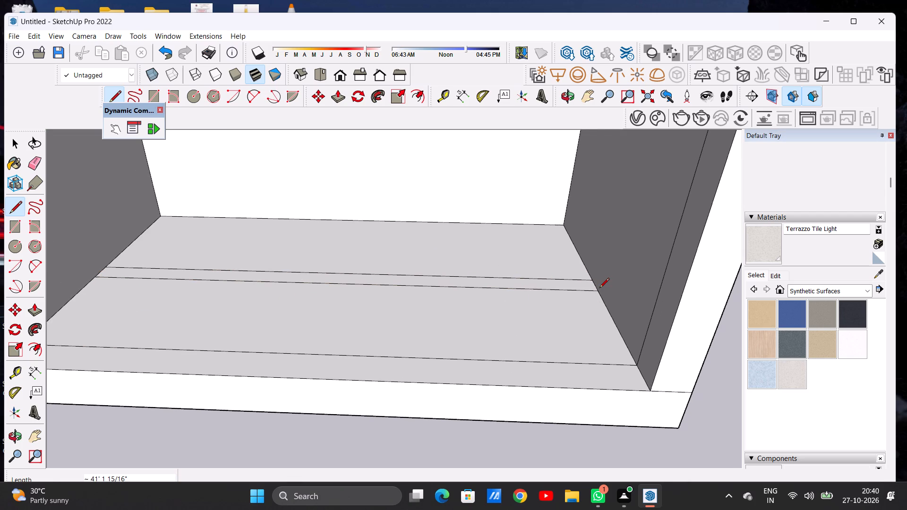
pyautogui.press('space')
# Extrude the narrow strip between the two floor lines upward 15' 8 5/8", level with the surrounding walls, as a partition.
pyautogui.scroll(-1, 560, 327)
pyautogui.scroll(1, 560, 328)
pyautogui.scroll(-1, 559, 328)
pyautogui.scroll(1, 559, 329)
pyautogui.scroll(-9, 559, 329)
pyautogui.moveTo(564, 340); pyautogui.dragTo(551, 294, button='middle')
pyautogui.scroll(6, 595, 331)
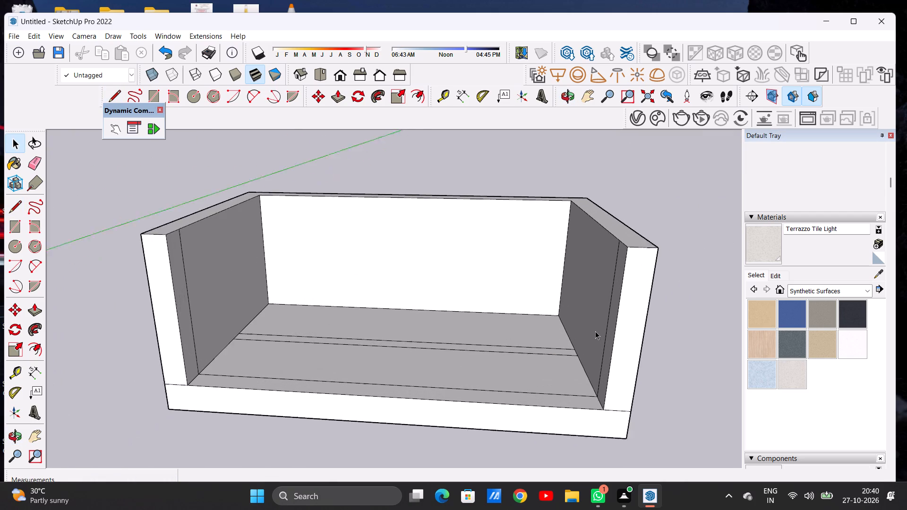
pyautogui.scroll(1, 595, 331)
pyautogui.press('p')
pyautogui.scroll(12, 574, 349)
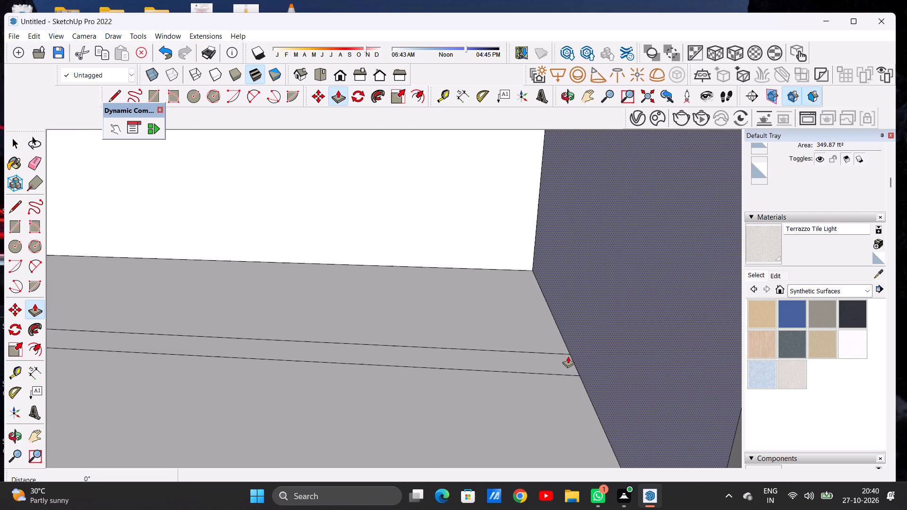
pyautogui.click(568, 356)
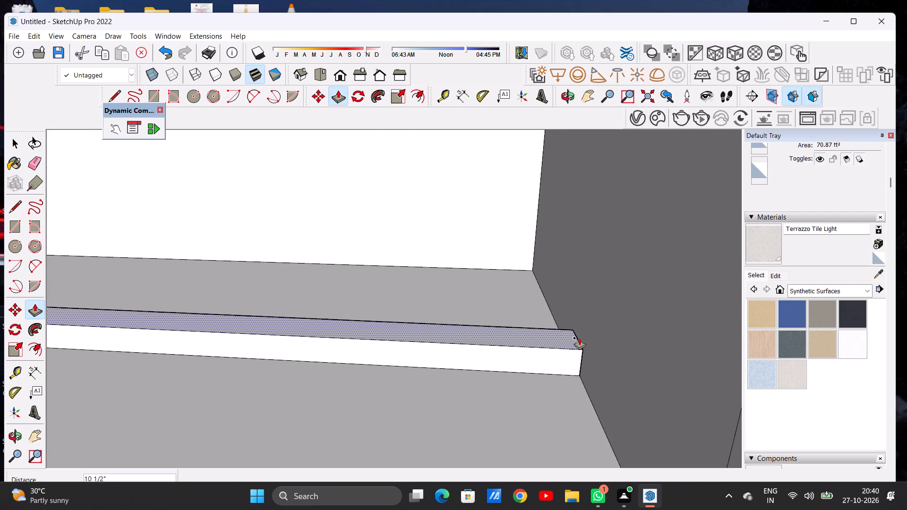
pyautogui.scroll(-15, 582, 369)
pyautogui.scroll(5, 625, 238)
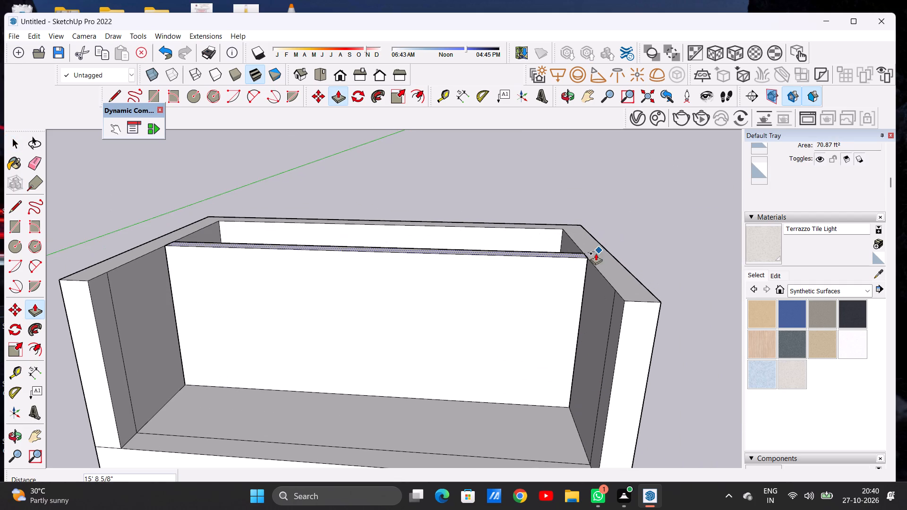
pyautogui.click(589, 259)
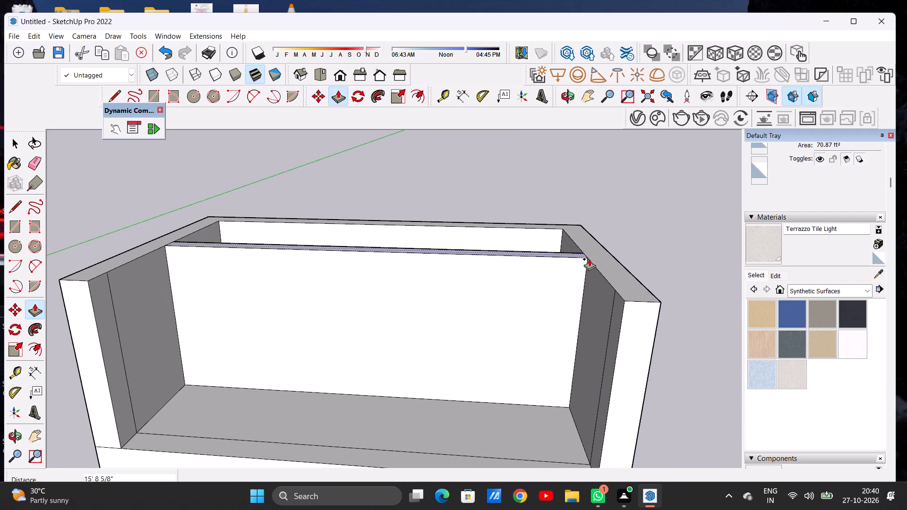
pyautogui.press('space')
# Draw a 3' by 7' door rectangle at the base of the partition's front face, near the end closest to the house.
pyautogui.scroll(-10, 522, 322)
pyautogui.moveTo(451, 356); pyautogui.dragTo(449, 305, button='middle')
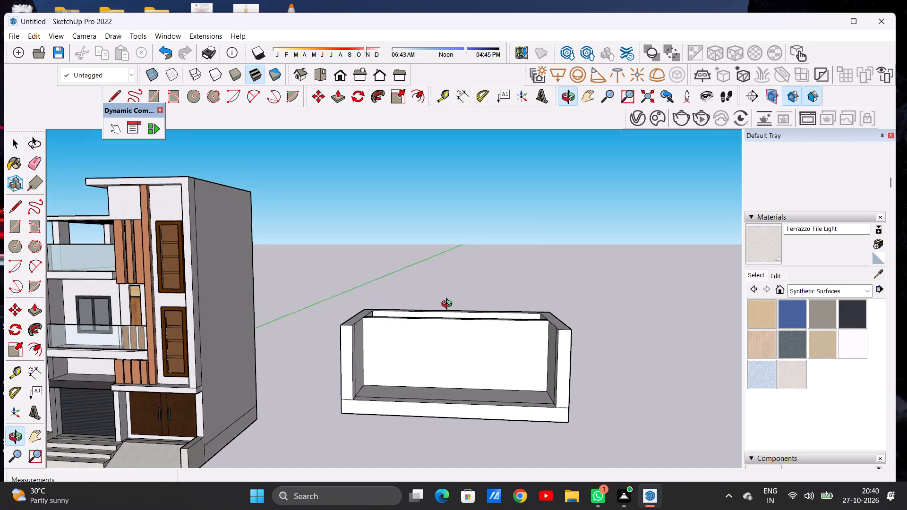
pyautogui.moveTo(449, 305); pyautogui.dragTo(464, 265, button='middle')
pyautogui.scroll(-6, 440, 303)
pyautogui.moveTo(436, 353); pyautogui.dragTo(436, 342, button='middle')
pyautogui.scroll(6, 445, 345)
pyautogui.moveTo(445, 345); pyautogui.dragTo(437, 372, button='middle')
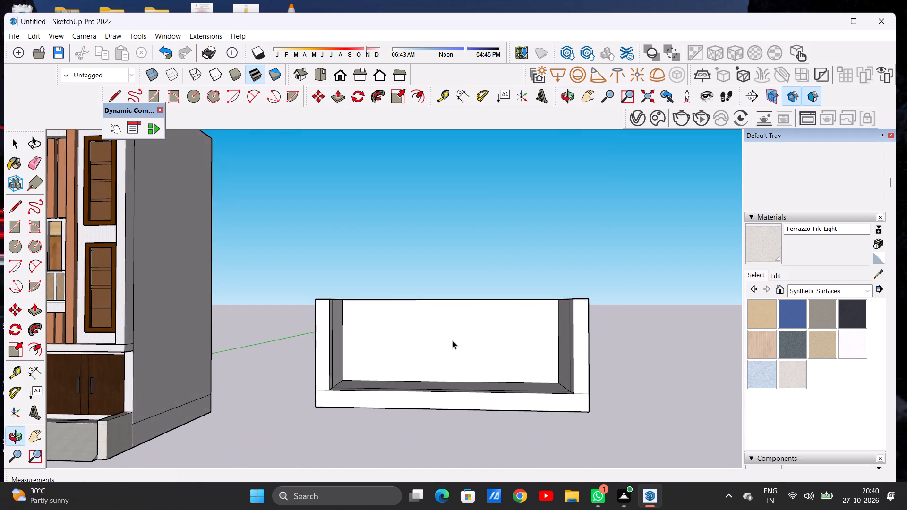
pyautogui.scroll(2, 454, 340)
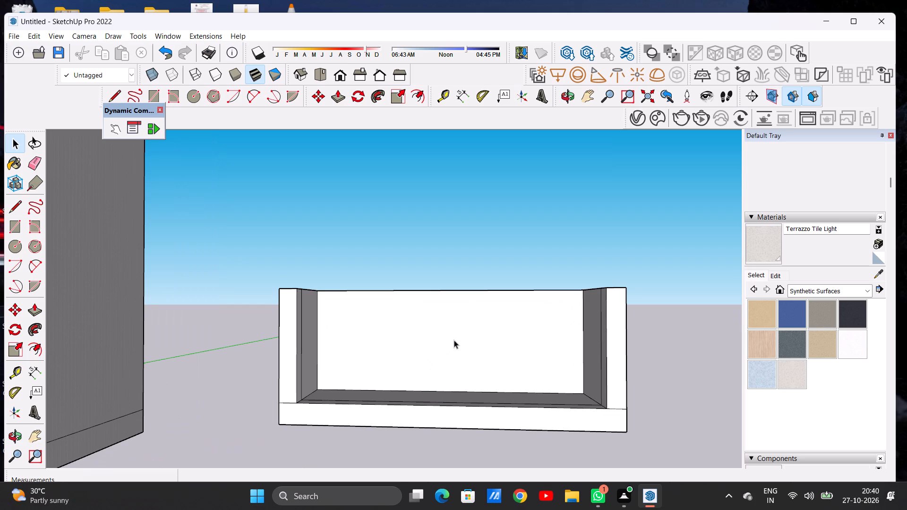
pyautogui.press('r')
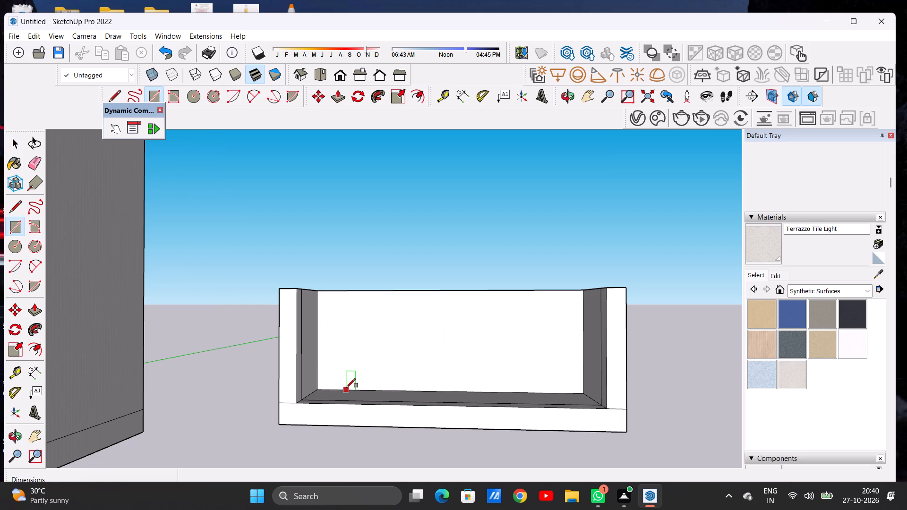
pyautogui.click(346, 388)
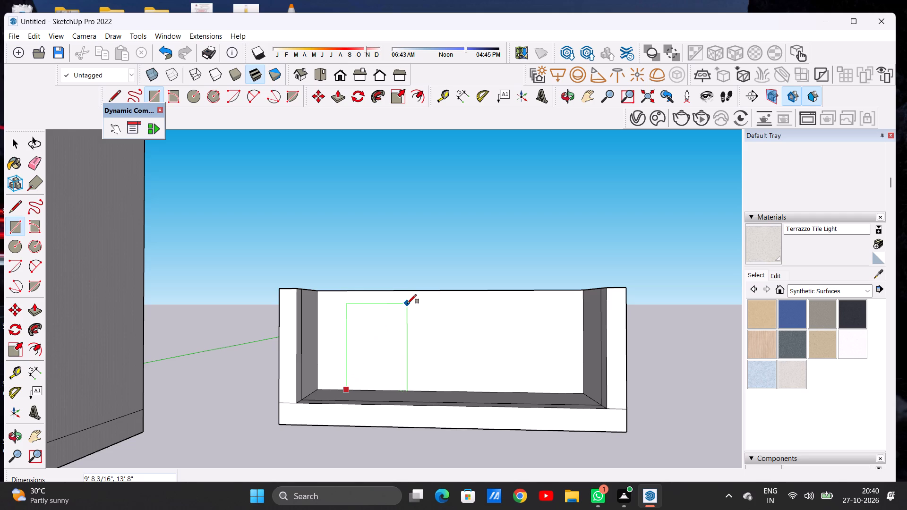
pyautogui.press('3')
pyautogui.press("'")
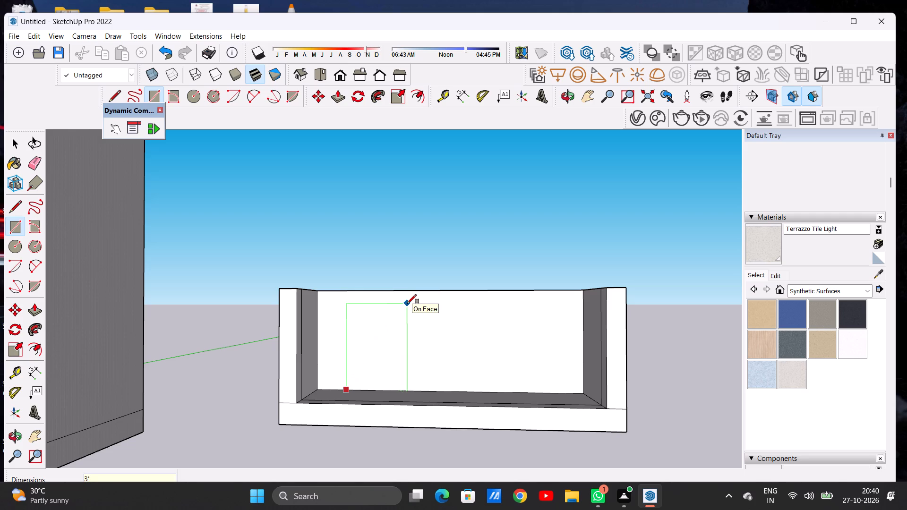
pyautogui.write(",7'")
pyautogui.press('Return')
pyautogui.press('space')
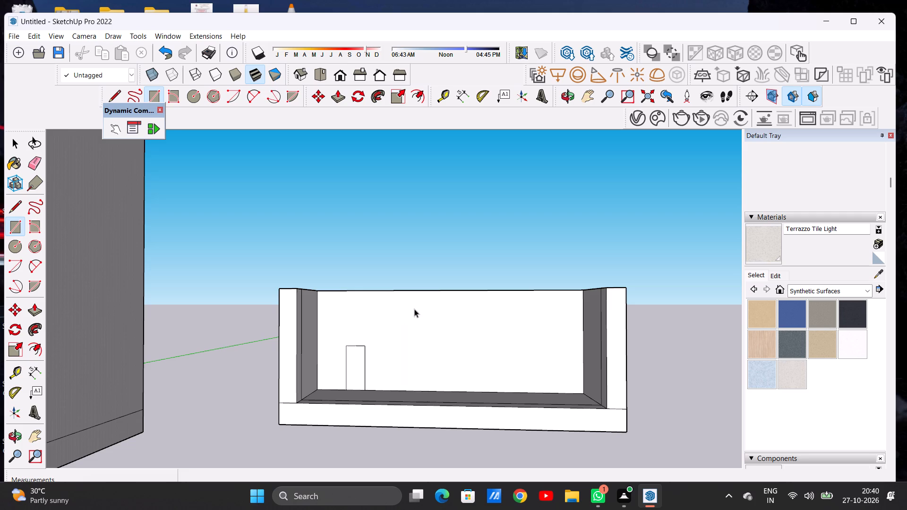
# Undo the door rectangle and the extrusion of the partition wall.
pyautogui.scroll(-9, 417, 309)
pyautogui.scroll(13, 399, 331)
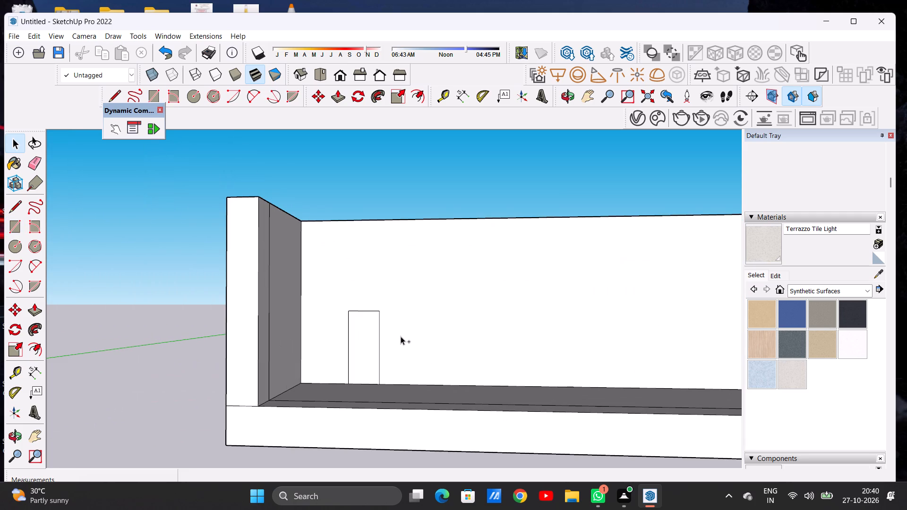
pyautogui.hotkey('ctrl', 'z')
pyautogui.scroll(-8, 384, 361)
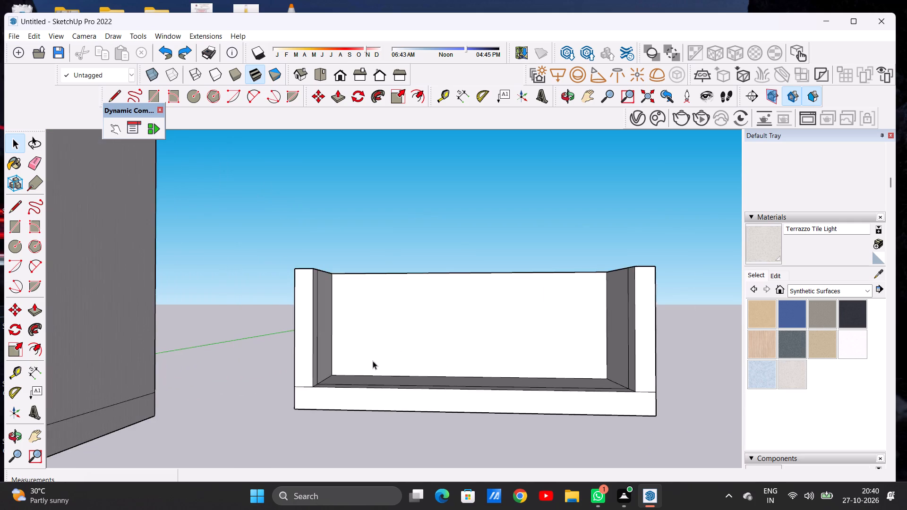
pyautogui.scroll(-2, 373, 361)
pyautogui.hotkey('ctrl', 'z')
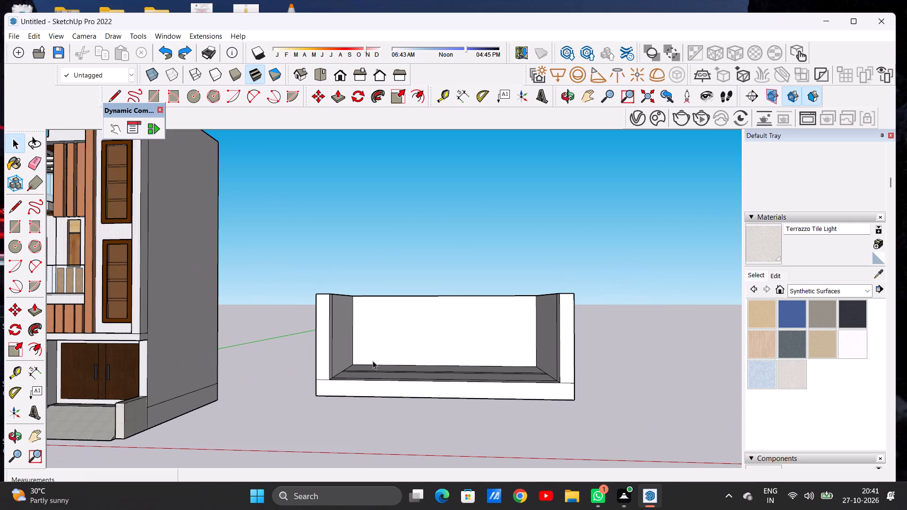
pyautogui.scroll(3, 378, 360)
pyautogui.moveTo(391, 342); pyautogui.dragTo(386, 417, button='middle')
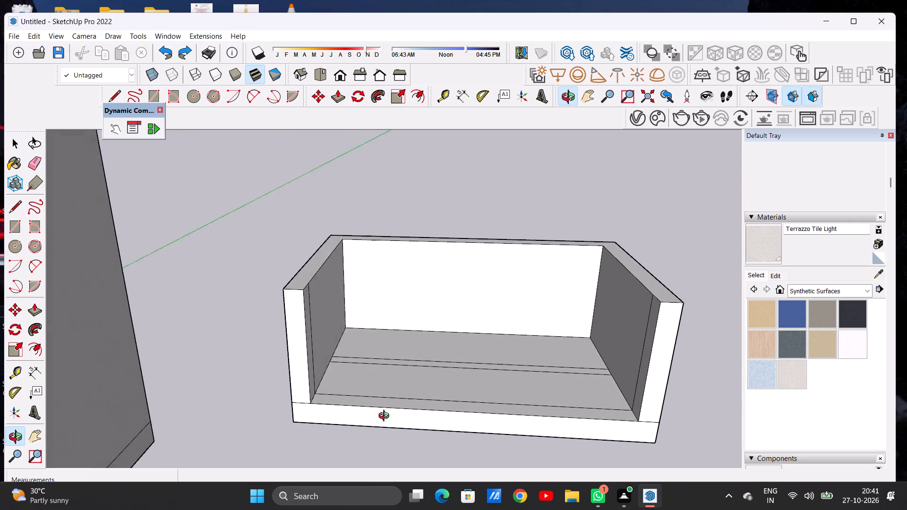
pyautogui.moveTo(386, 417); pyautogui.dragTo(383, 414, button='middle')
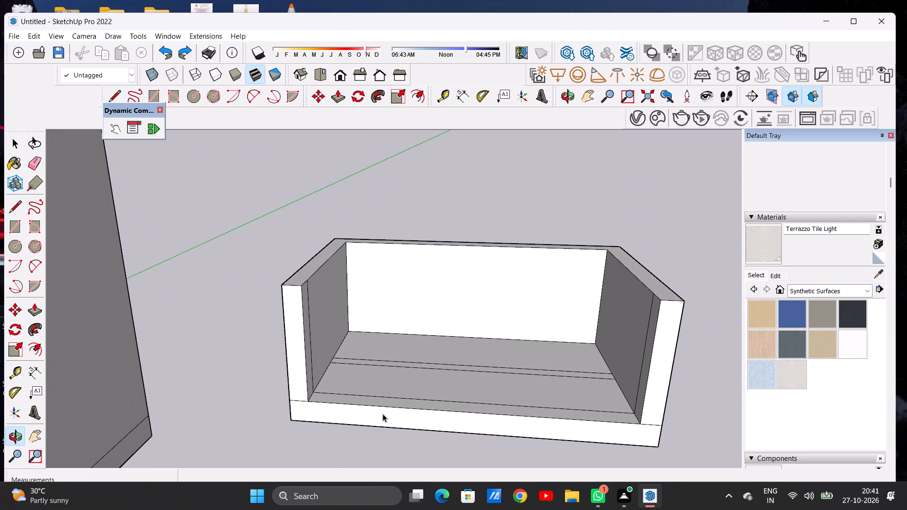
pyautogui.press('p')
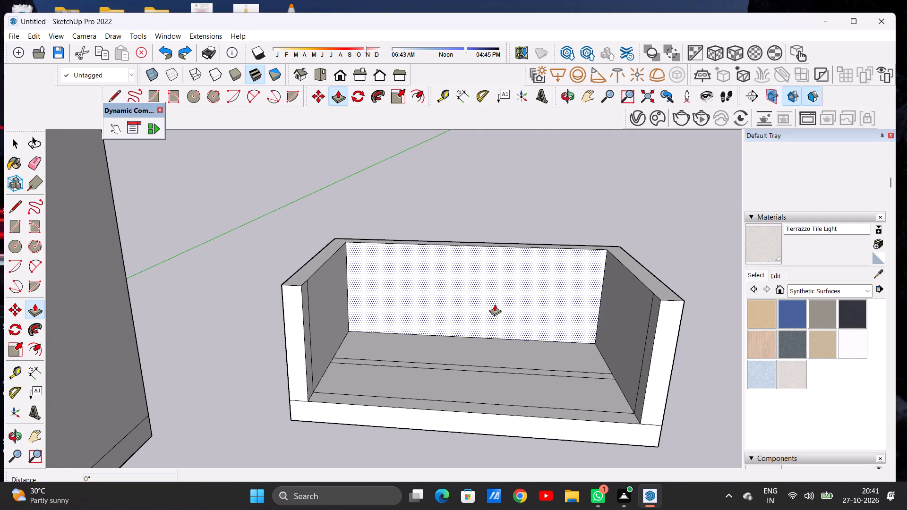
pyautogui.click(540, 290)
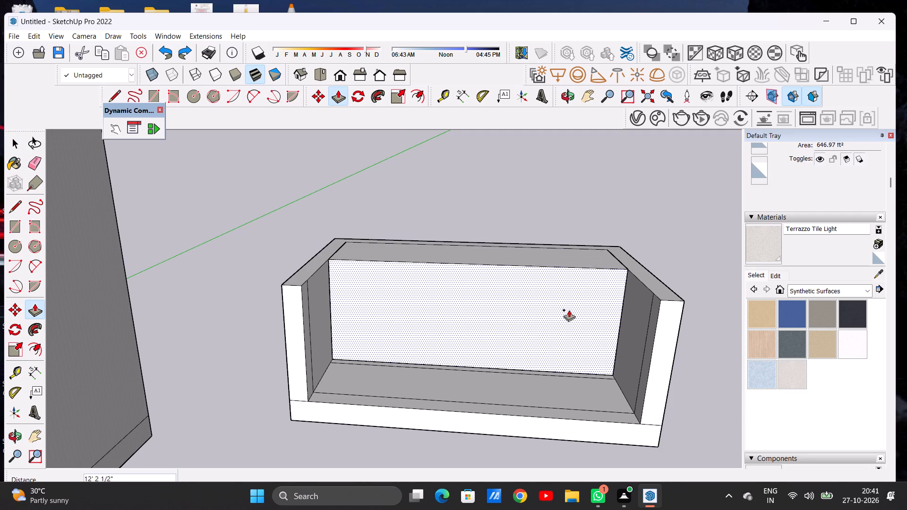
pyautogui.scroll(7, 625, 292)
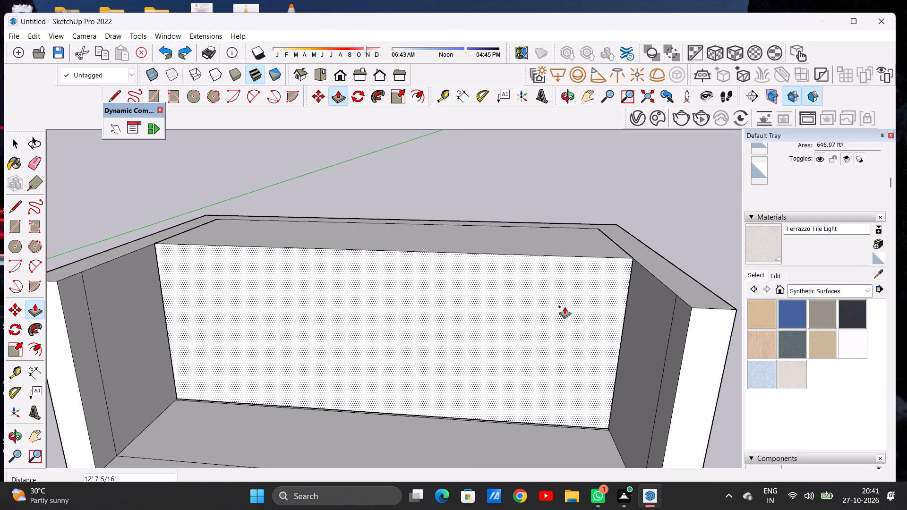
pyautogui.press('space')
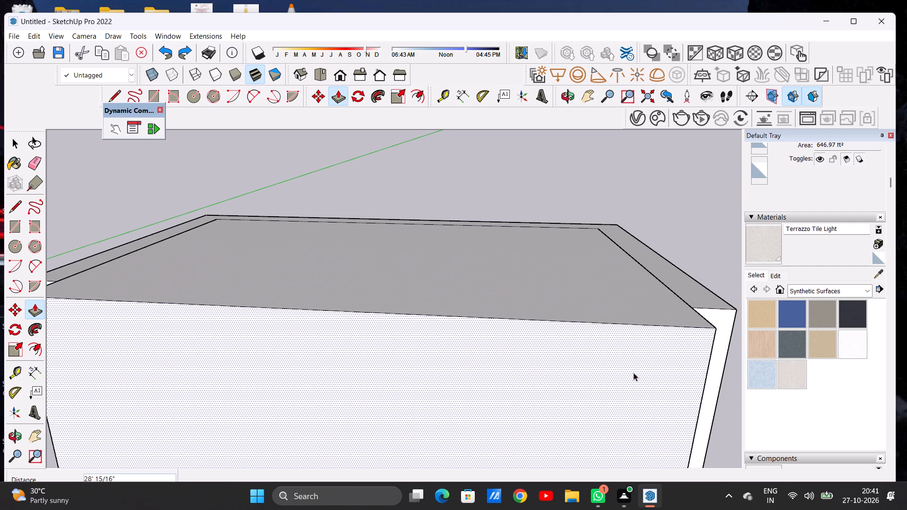
# Extrude the back wall's inner face forward about 12' 10" to the front line of the narrow floor strip.
pyautogui.scroll(-5, 542, 301)
pyautogui.moveTo(486, 317); pyautogui.dragTo(573, 311, button='middle')
pyautogui.scroll(4, 517, 295)
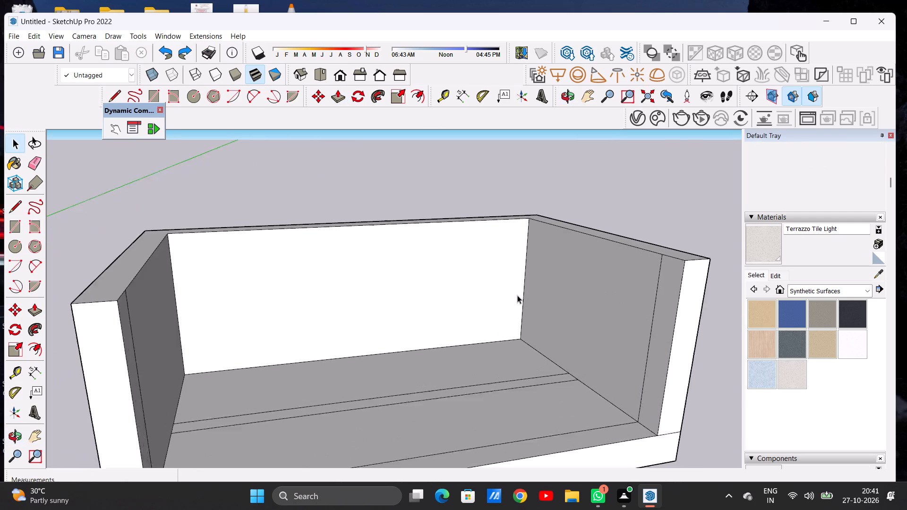
pyautogui.scroll(1, 517, 295)
pyautogui.press('p')
pyautogui.scroll(4, 497, 310)
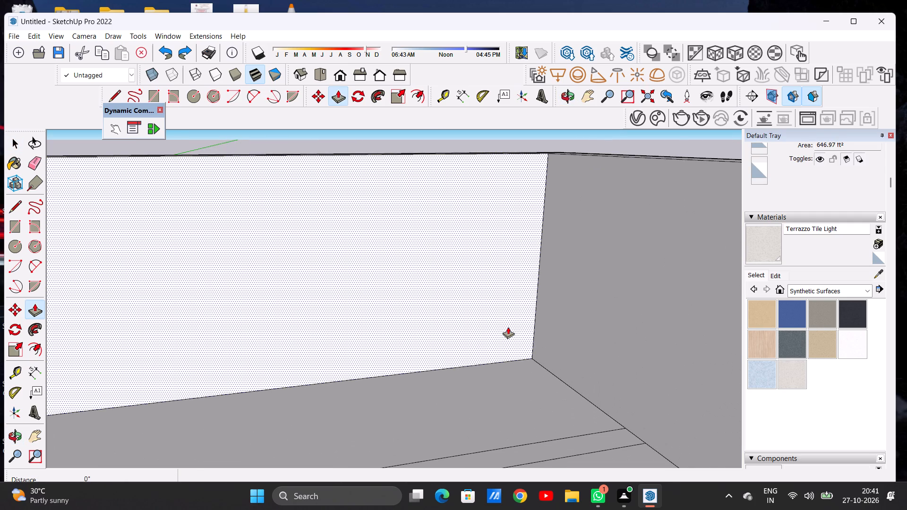
pyautogui.click(508, 327)
pyautogui.scroll(-6, 538, 321)
pyautogui.scroll(7, 584, 373)
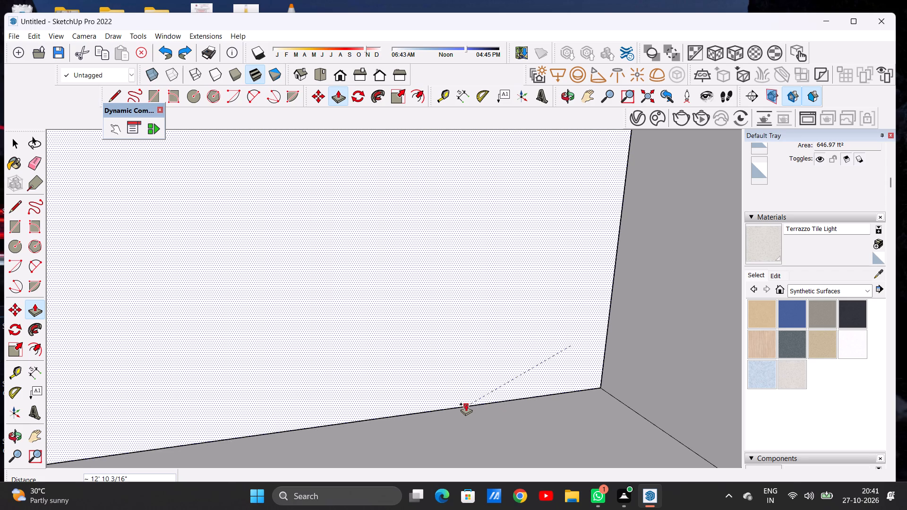
pyautogui.click(466, 404)
pyautogui.press('space')
# Examine the open-fronted room with its thickened back wall from the front, together with the neighbouring house.
pyautogui.scroll(-7, 484, 404)
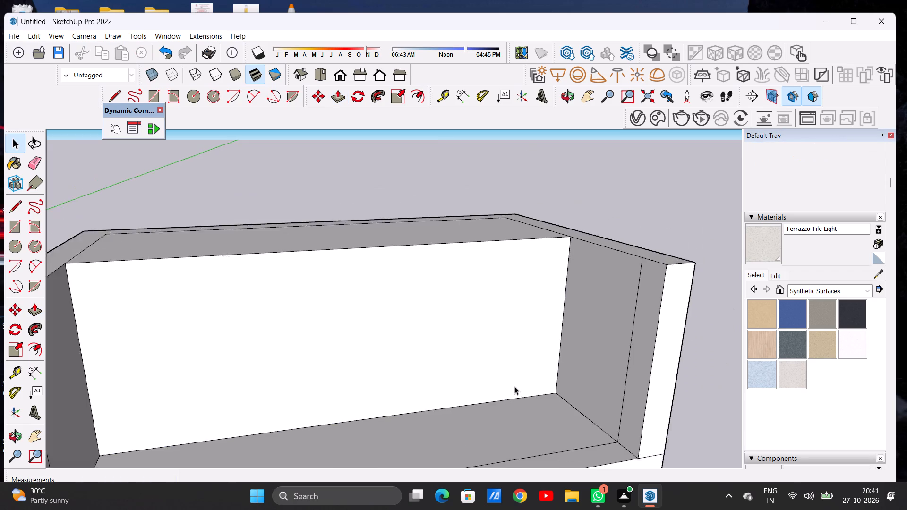
pyautogui.scroll(-11, 514, 386)
pyautogui.scroll(1, 537, 349)
pyautogui.scroll(-2, 537, 349)
pyautogui.moveTo(508, 386); pyautogui.dragTo(435, 320, button='middle')
pyautogui.scroll(-7, 440, 335)
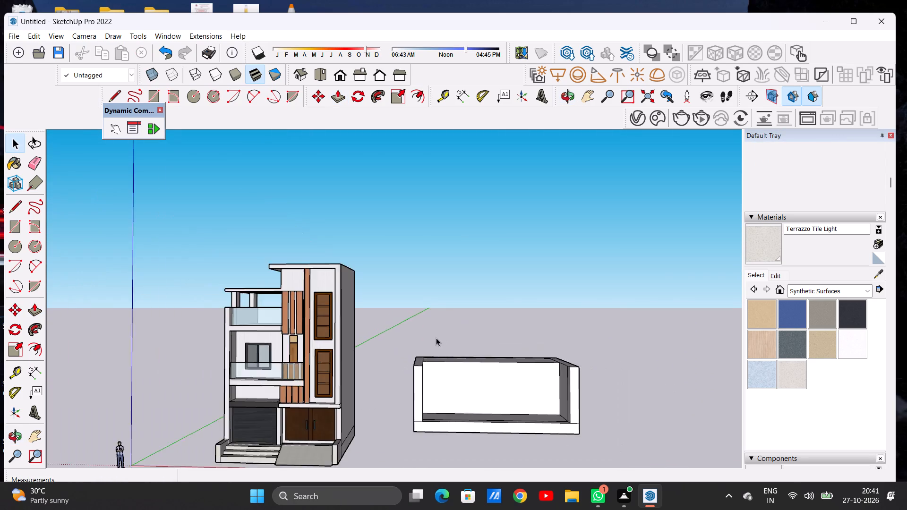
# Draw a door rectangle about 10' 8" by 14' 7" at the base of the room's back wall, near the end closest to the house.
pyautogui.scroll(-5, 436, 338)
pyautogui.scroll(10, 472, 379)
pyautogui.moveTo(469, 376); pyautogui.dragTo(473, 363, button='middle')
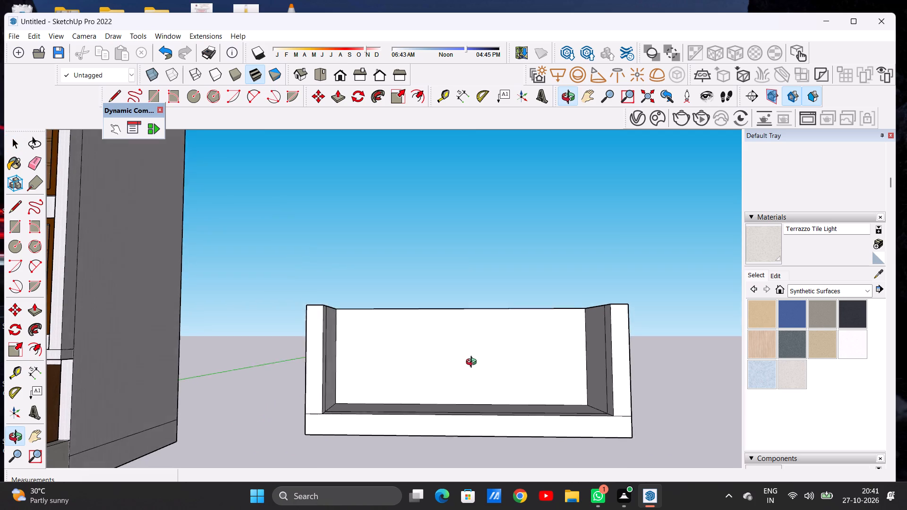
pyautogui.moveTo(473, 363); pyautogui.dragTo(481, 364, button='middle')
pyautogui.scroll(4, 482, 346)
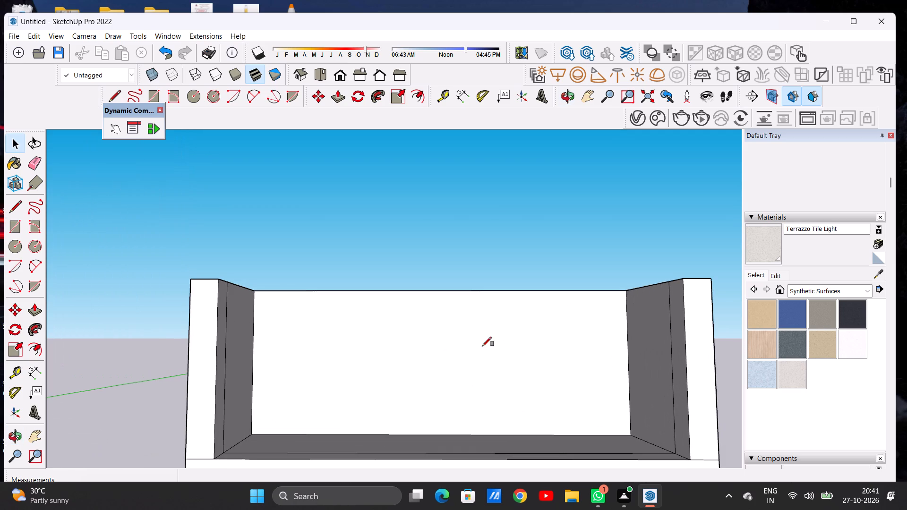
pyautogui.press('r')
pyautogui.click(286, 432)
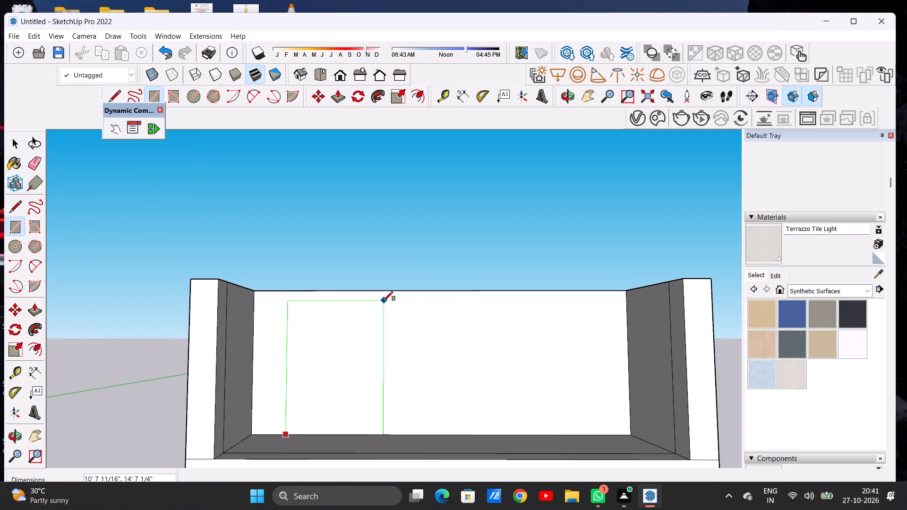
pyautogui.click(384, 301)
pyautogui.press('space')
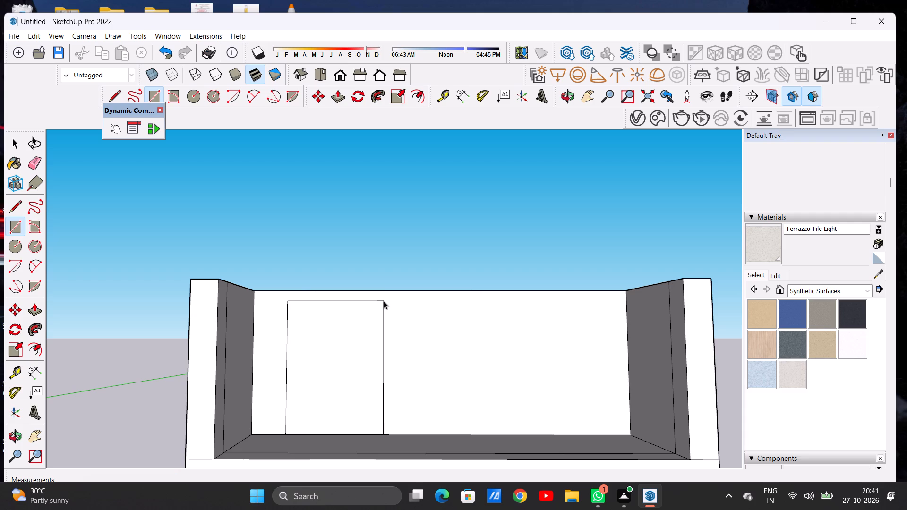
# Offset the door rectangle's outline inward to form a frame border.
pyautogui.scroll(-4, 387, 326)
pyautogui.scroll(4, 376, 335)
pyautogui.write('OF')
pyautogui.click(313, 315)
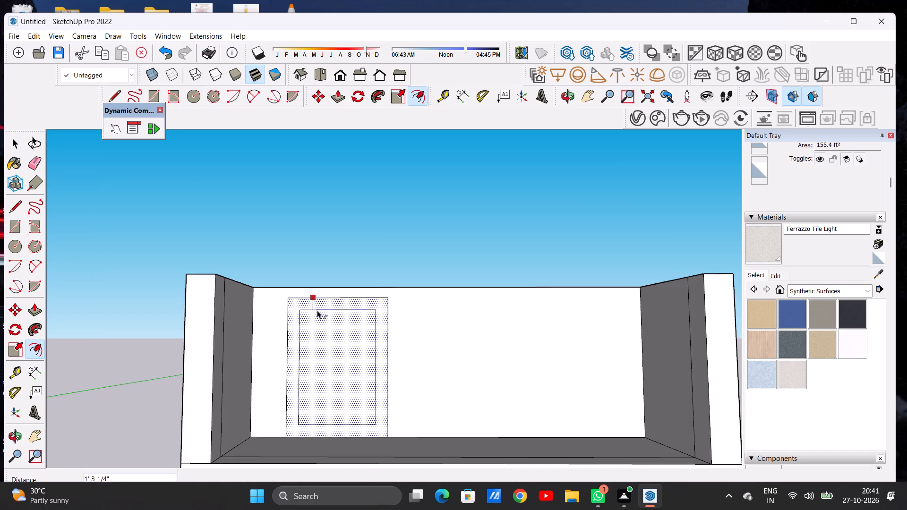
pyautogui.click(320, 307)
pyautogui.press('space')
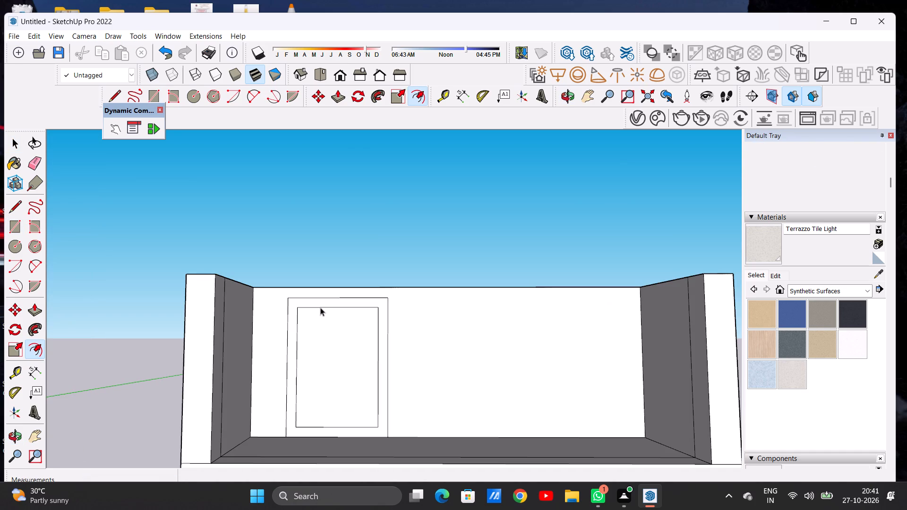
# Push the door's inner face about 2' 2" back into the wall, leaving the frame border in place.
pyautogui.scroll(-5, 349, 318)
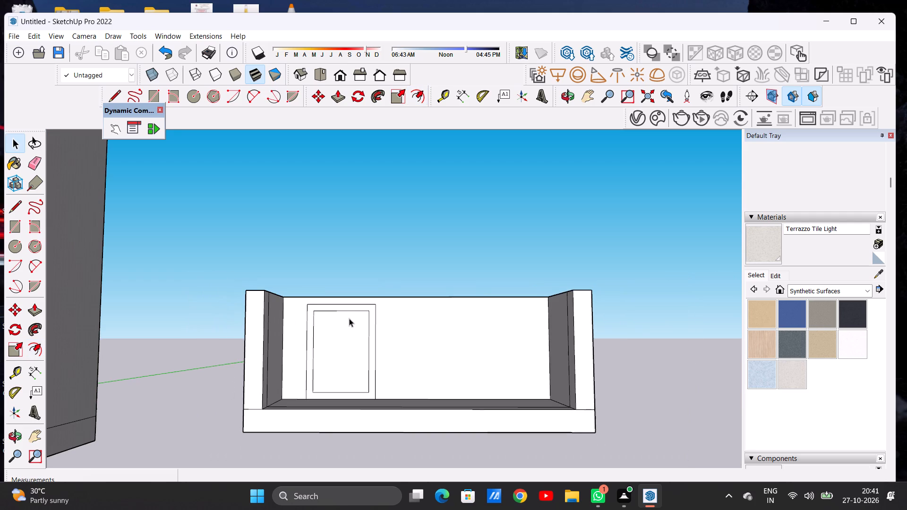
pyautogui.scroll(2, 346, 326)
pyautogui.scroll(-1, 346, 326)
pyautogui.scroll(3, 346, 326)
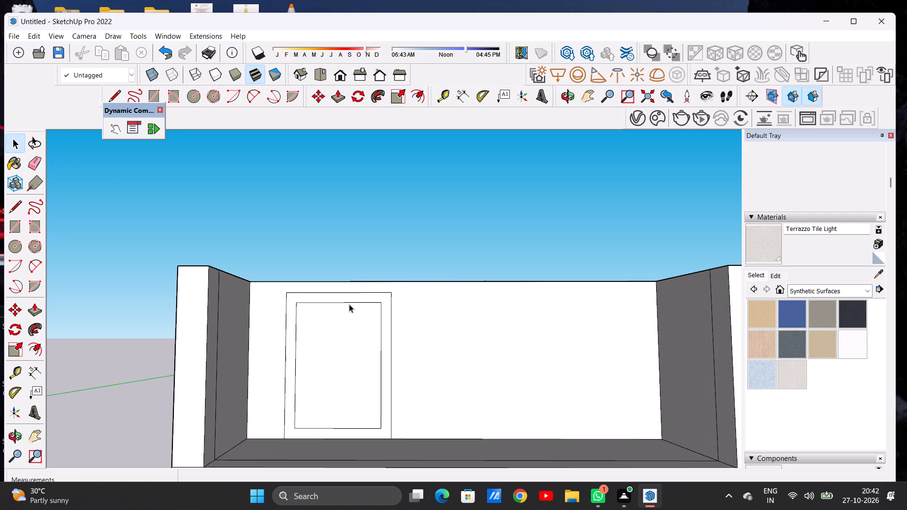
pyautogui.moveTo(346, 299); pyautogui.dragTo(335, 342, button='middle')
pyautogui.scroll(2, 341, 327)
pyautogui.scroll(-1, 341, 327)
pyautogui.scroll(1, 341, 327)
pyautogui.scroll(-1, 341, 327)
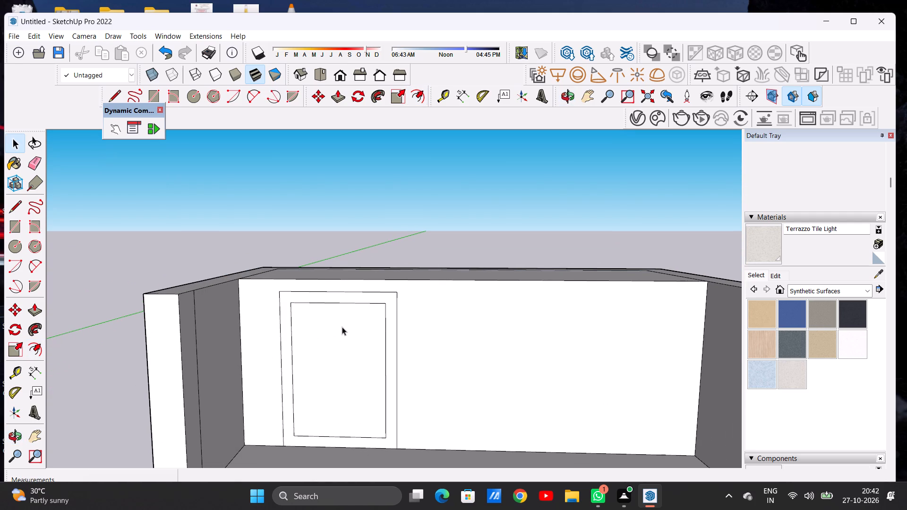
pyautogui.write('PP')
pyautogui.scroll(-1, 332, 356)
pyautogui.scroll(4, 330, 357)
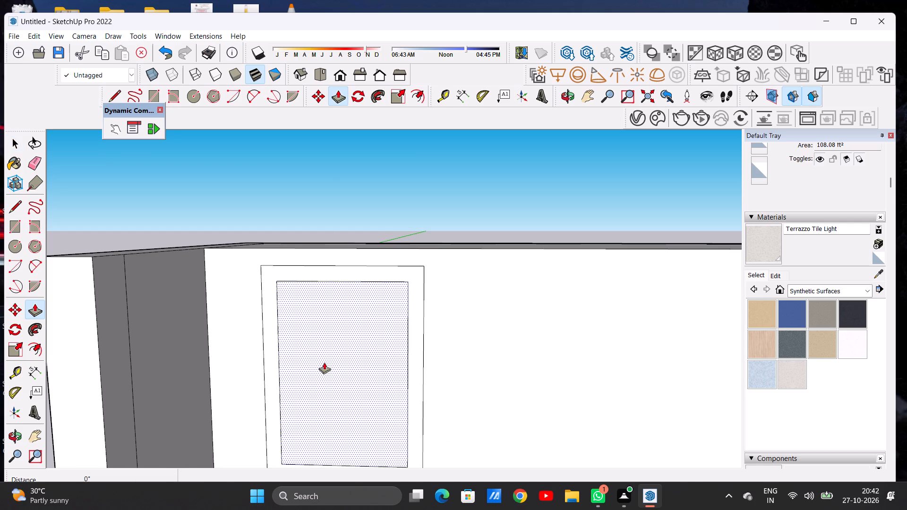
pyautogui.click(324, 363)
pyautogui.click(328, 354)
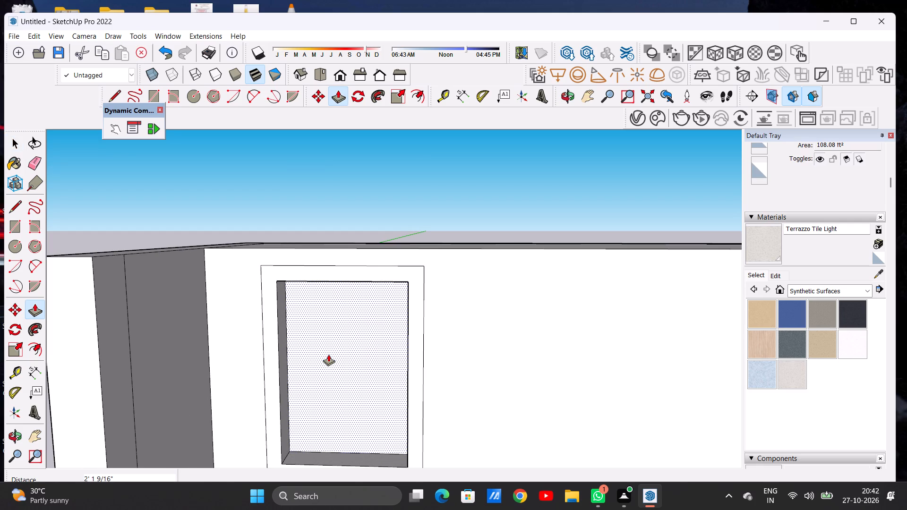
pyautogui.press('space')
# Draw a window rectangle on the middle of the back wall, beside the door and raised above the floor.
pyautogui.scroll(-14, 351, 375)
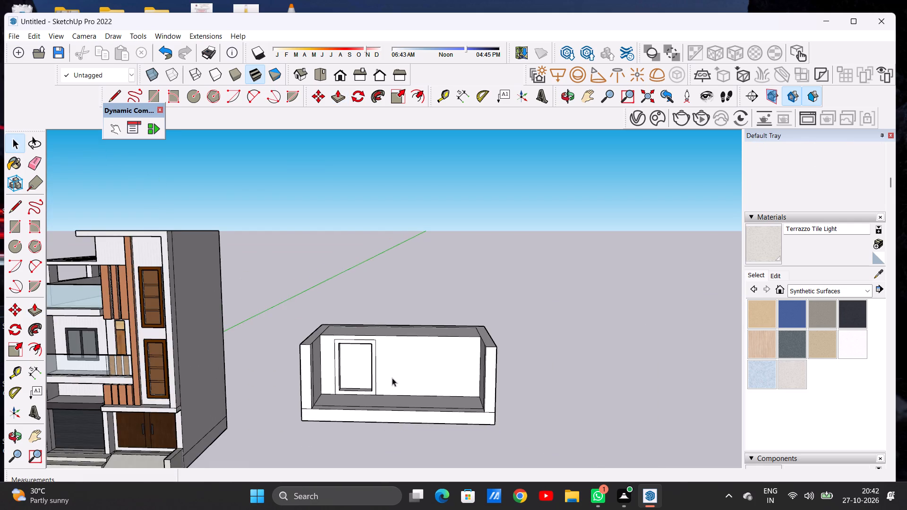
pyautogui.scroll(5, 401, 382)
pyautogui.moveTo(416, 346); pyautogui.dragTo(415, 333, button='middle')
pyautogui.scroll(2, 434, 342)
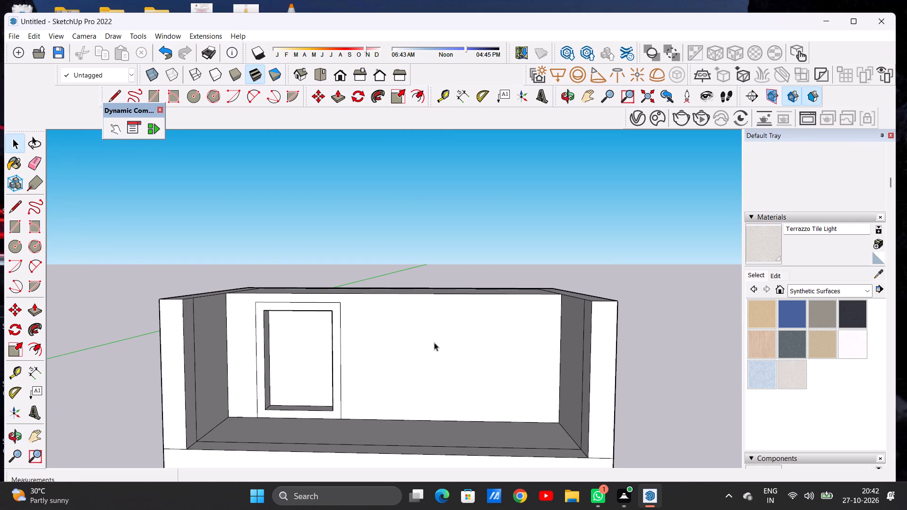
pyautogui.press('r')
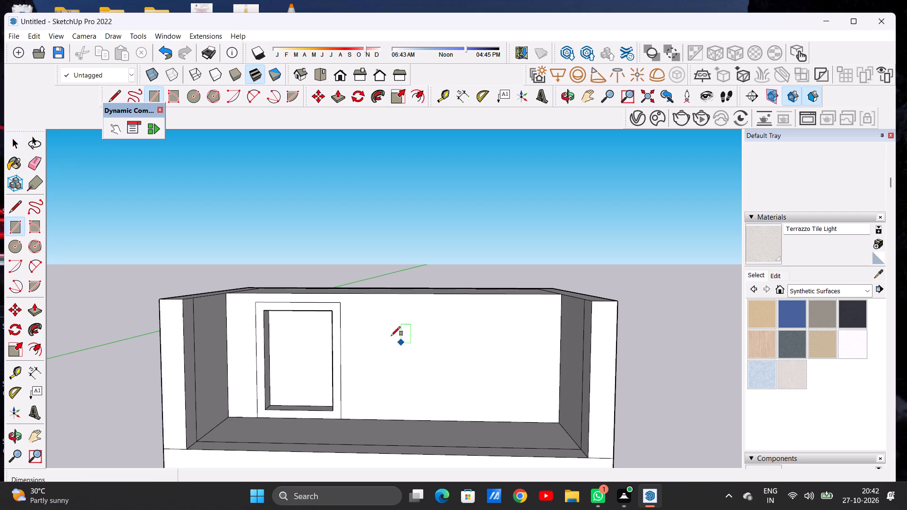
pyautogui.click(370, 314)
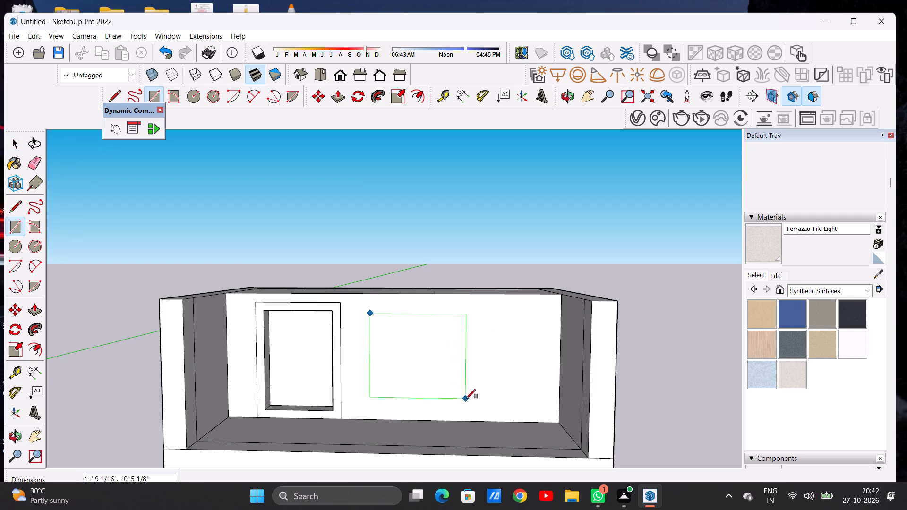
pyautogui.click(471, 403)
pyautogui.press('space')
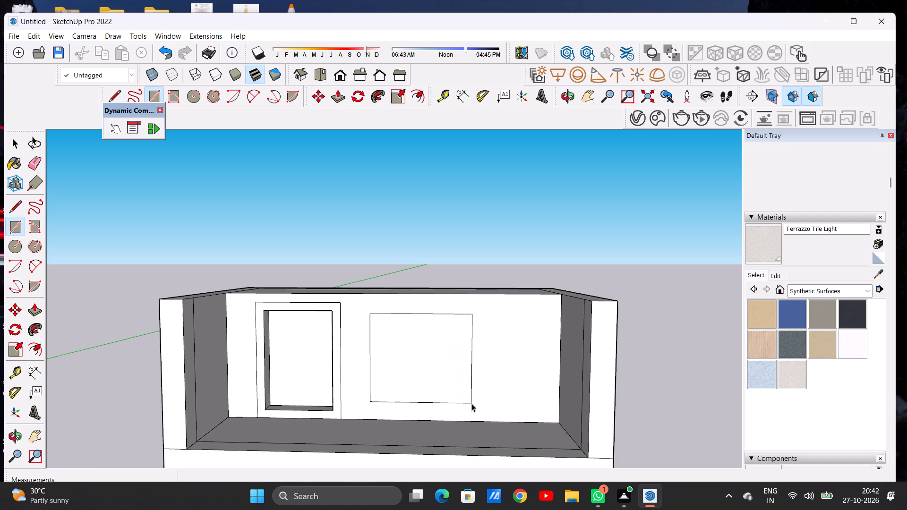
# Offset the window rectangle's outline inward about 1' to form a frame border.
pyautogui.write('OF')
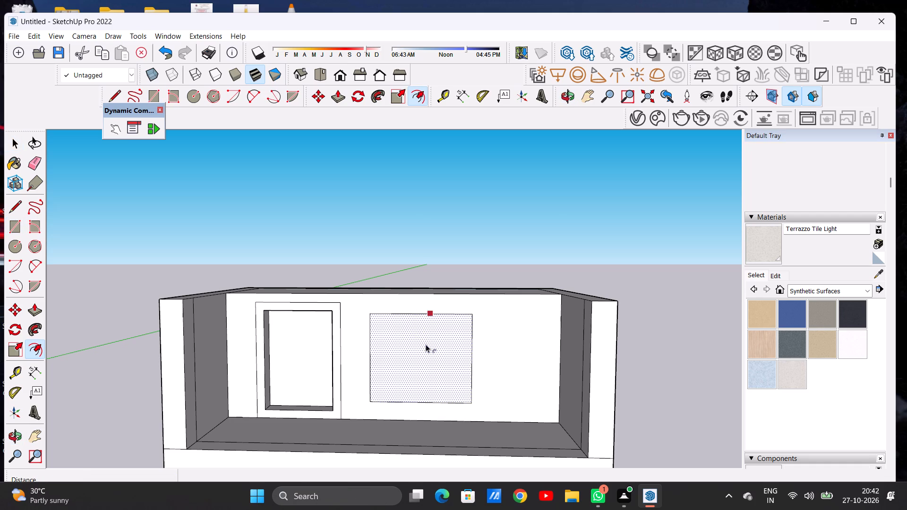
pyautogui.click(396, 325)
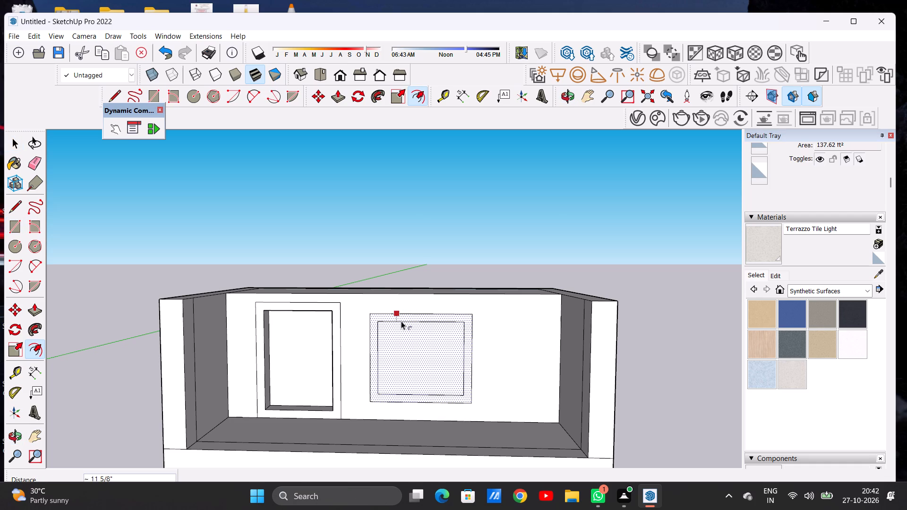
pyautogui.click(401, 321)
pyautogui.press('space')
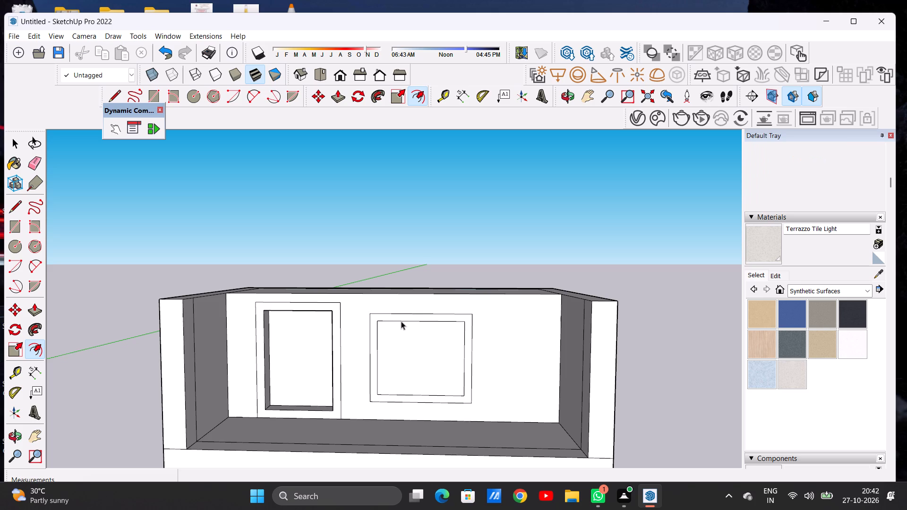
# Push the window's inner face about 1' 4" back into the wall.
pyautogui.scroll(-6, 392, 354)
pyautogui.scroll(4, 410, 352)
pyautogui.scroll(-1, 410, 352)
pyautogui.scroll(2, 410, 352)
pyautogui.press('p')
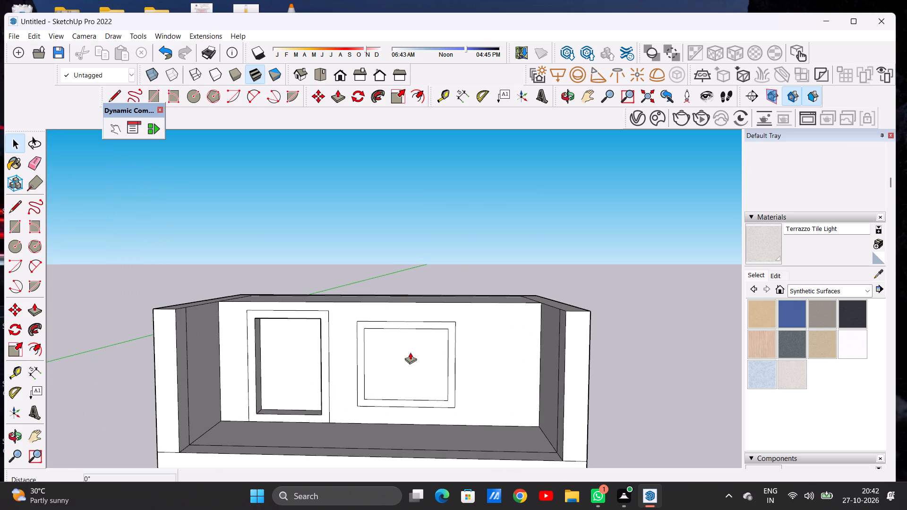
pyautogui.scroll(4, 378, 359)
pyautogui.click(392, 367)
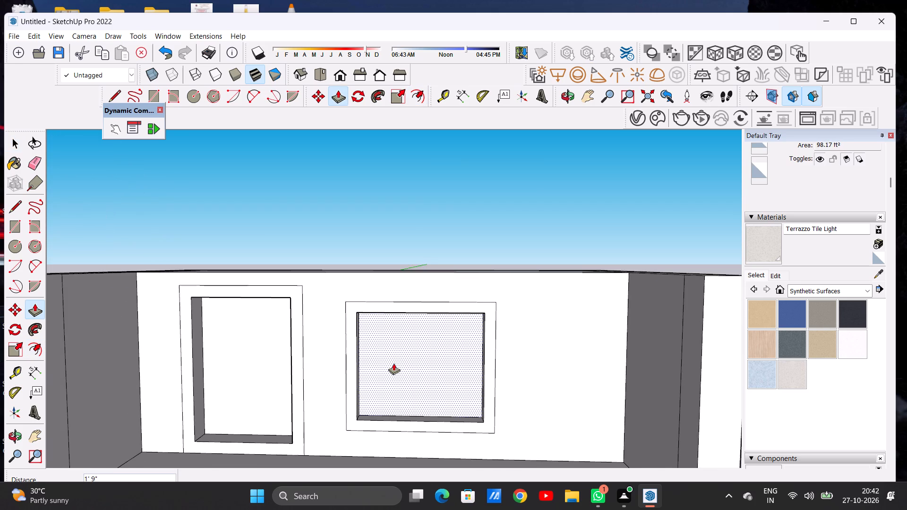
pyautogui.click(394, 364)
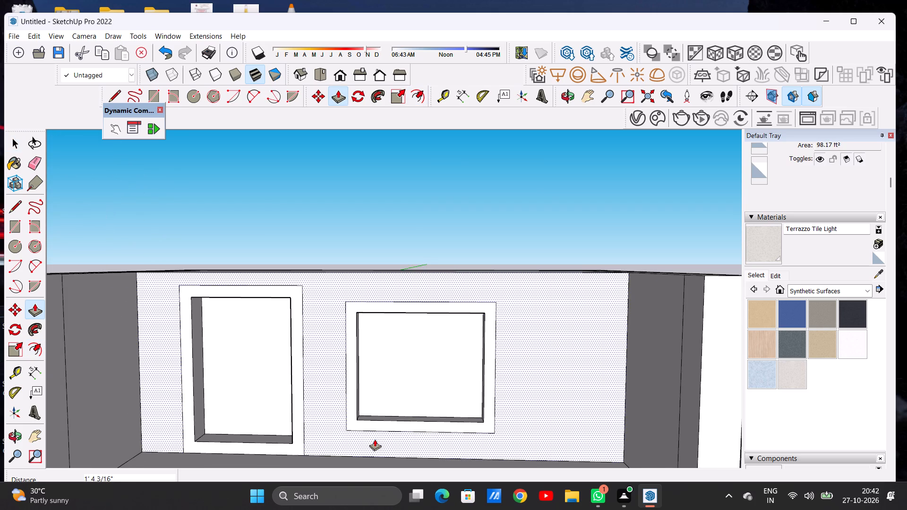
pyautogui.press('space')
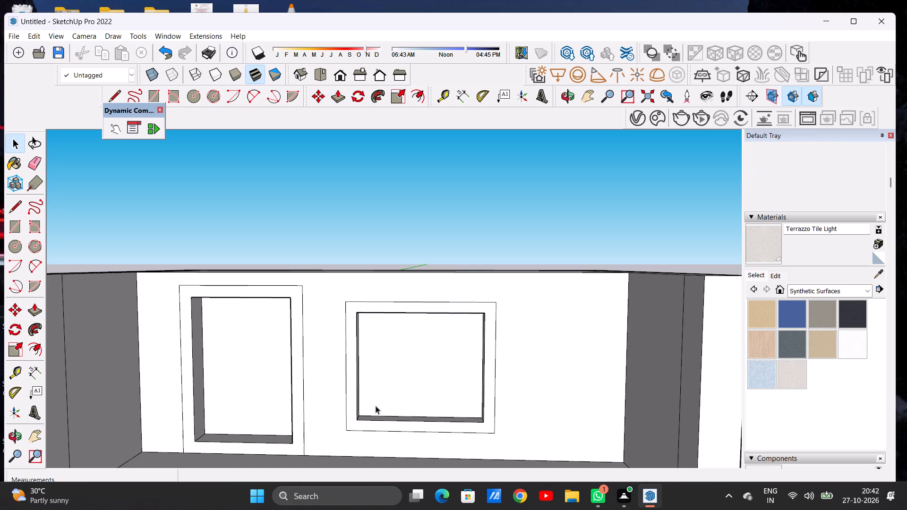
# Examine the room with its recessed door and window from the front and above, together with the neighbouring house.
pyautogui.scroll(-6, 392, 376)
pyautogui.scroll(2, 411, 375)
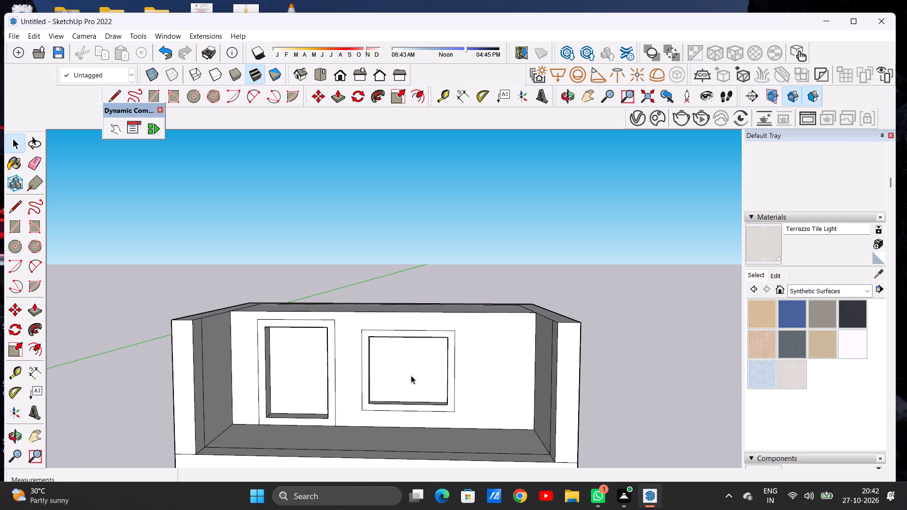
pyautogui.scroll(-9, 409, 371)
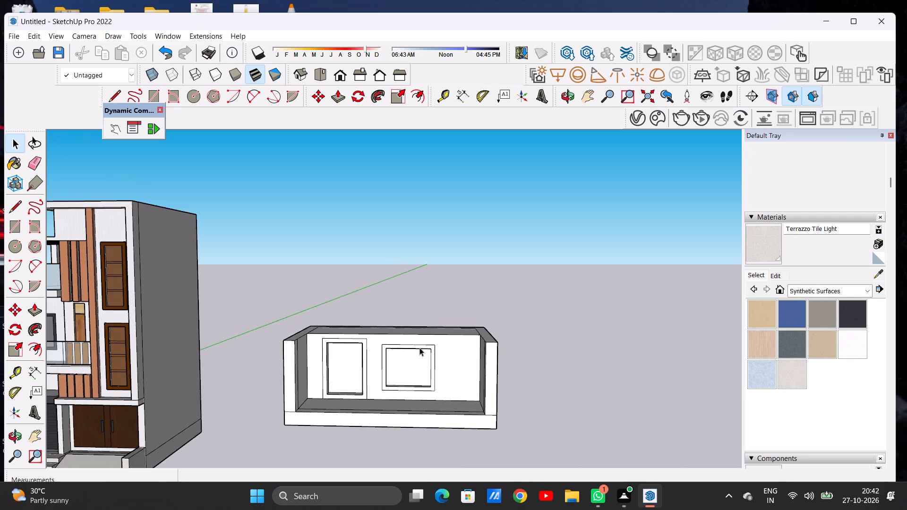
pyautogui.scroll(8, 427, 371)
pyautogui.moveTo(438, 376); pyautogui.dragTo(458, 360, button='middle')
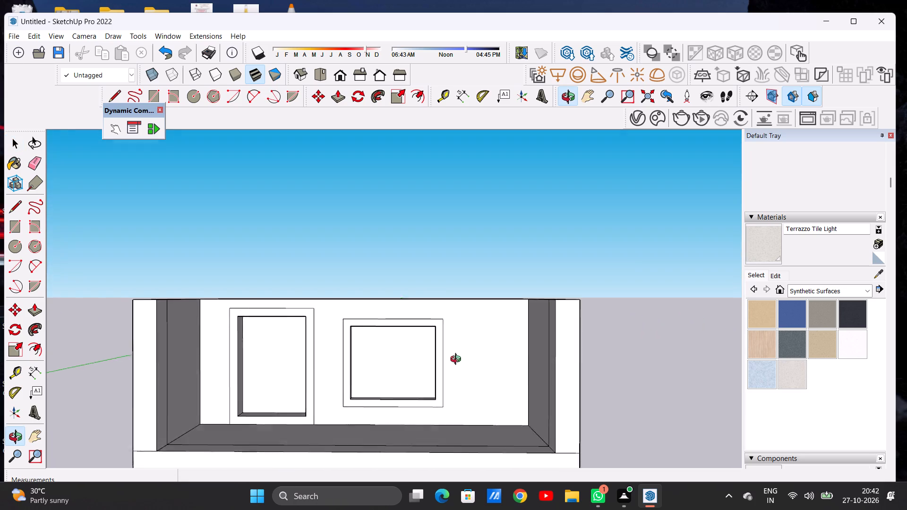
pyautogui.moveTo(458, 360); pyautogui.dragTo(445, 346, button='middle')
pyautogui.scroll(1, 445, 346)
pyautogui.scroll(1, 394, 354)
pyautogui.scroll(-1, 394, 354)
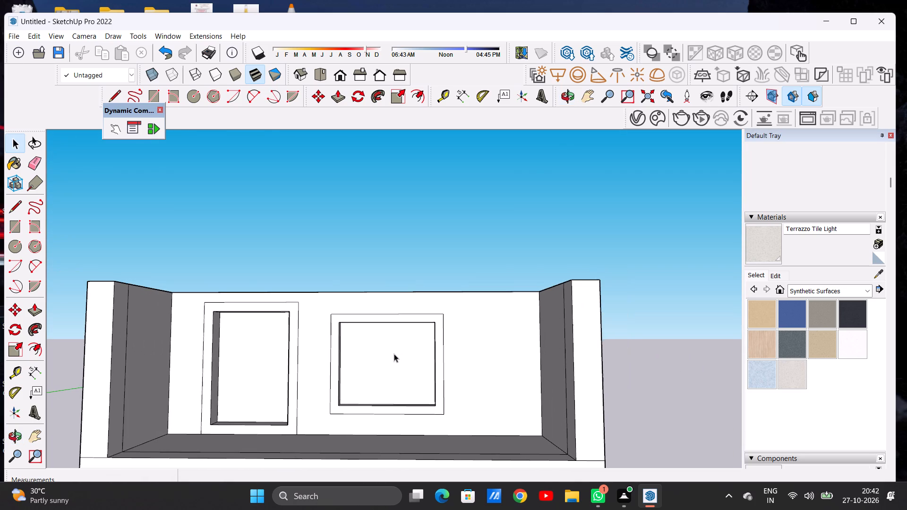
pyautogui.scroll(-5, 403, 343)
pyautogui.moveTo(433, 340); pyautogui.dragTo(389, 508, button='middle')
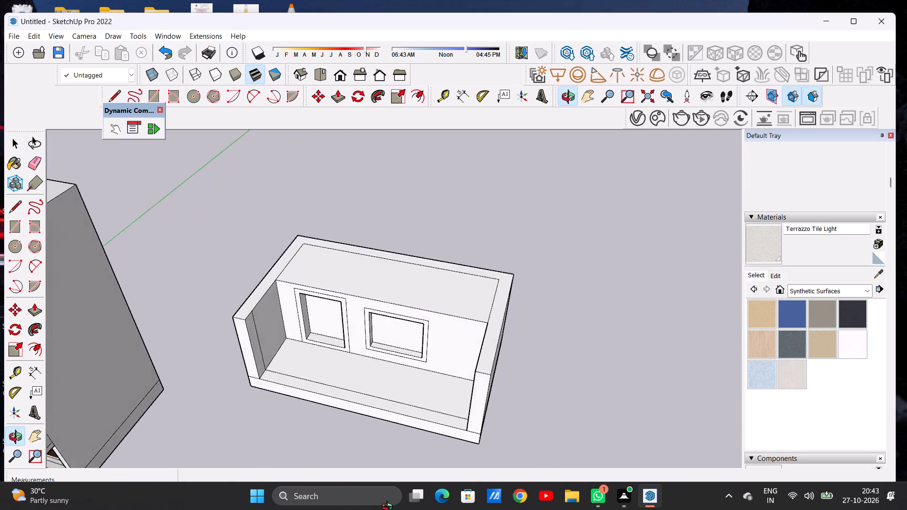
pyautogui.moveTo(389, 508); pyautogui.dragTo(416, 437, button='middle')
pyautogui.scroll(-9, 448, 309)
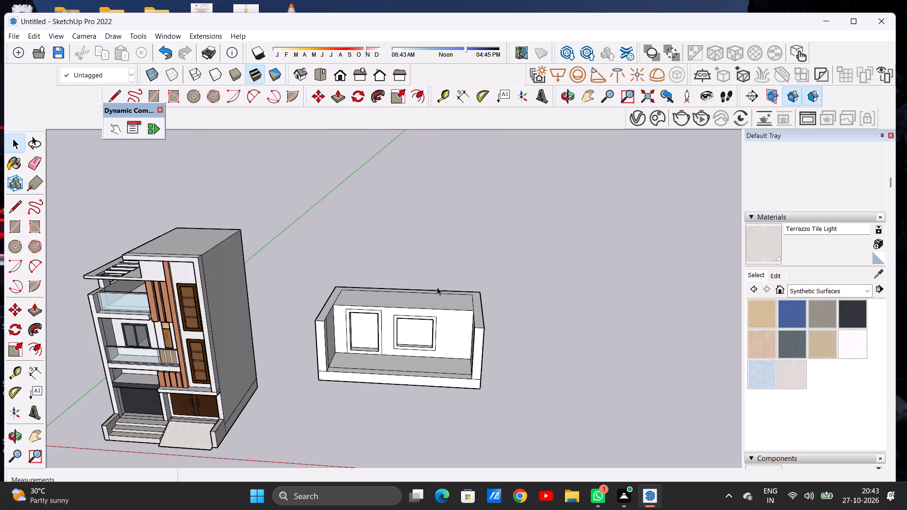
pyautogui.moveTo(434, 299); pyautogui.dragTo(428, 335, button='middle')
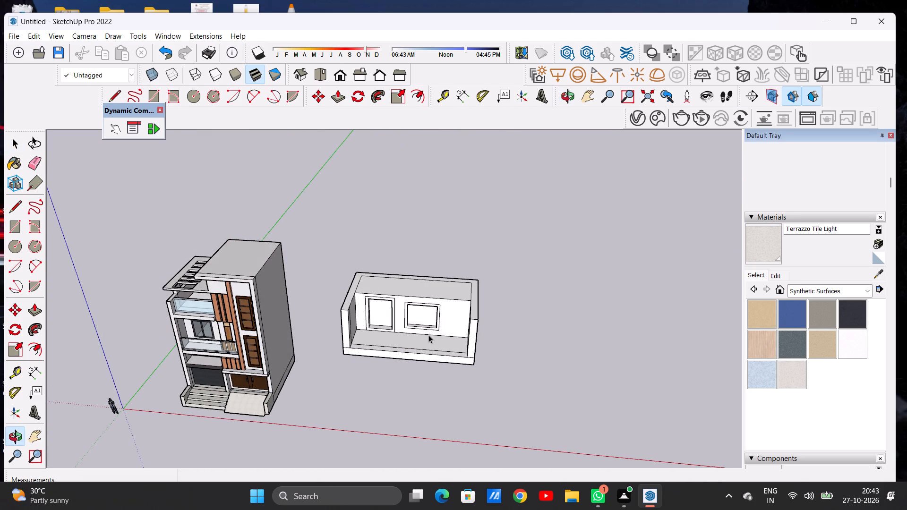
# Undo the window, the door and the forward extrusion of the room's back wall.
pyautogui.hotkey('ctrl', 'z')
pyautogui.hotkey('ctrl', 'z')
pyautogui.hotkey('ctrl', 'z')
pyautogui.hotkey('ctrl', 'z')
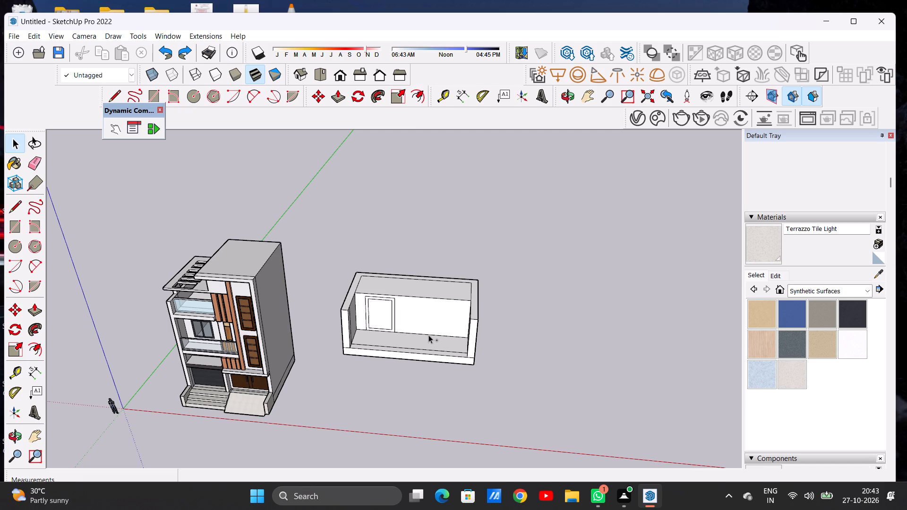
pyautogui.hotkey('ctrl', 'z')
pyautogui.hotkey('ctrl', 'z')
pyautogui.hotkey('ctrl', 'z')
# Delete the entire three-walled room and its slab beside the house.
pyautogui.tripleClick(432, 345)
pyautogui.doubleClick(432, 345)
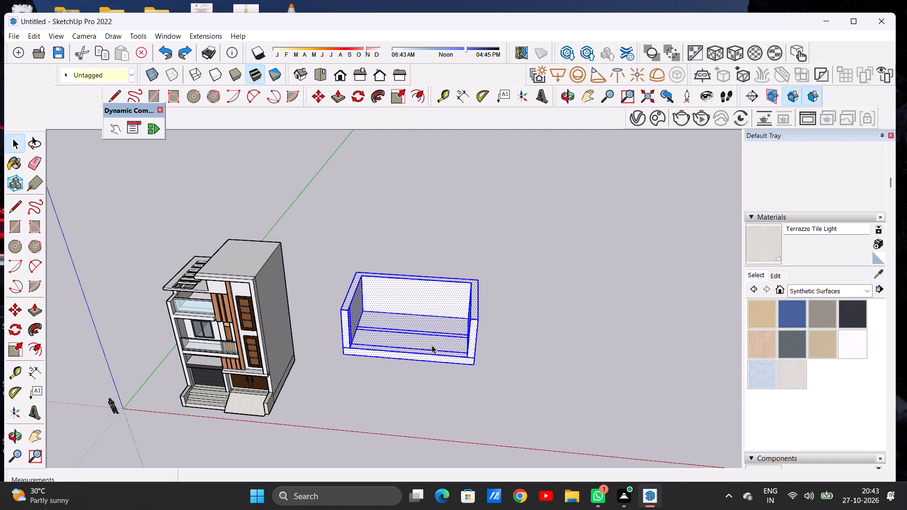
pyautogui.press('Delete')
# Examine the multi-storey house's front facade, entrance steps and ramp from eye level and from above.
pyautogui.scroll(-8, 435, 335)
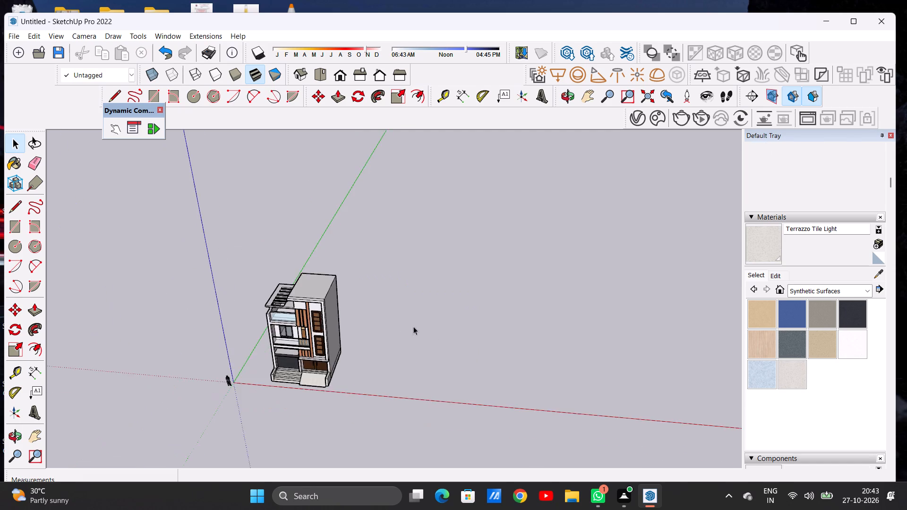
pyautogui.scroll(-3, 413, 326)
pyautogui.scroll(17, 355, 374)
pyautogui.moveTo(329, 380); pyautogui.dragTo(365, 263, button='middle')
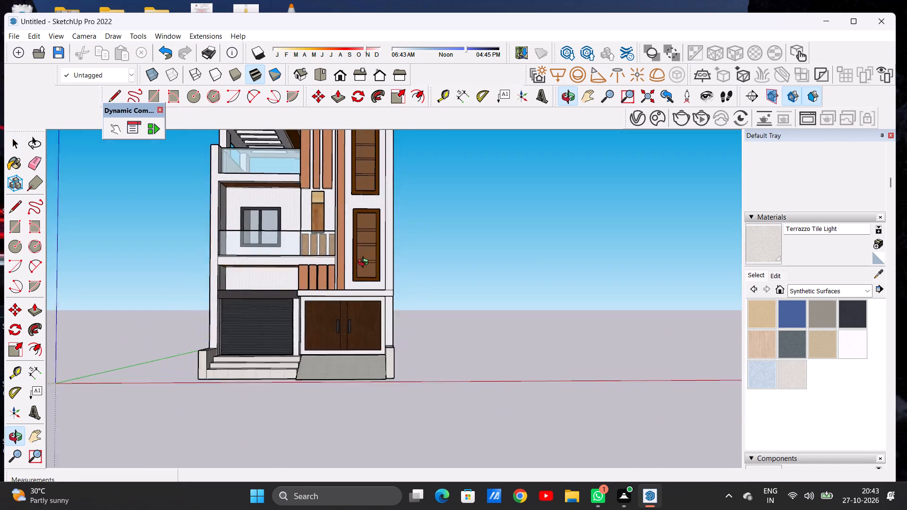
pyautogui.moveTo(365, 263); pyautogui.dragTo(359, 287, button='middle')
pyautogui.scroll(-6, 509, 280)
pyautogui.moveTo(408, 300); pyautogui.dragTo(371, 372, button='middle')
pyautogui.scroll(5, 413, 361)
pyautogui.scroll(-1, 413, 361)
pyautogui.scroll(3, 413, 361)
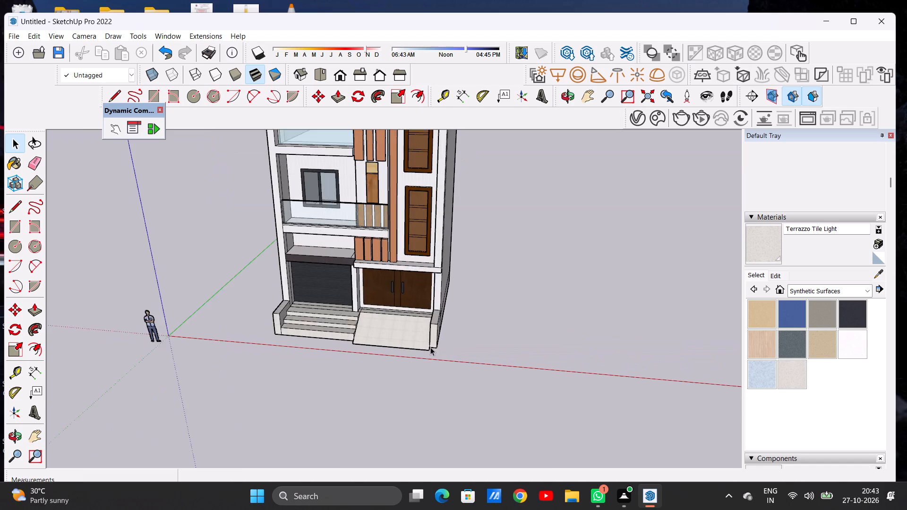
# Move the whole multi-storey house about 26' 5" back, away from the red axis.
pyautogui.scroll(3, 430, 347)
pyautogui.tripleClick(431, 341)
pyautogui.tripleClick(431, 341)
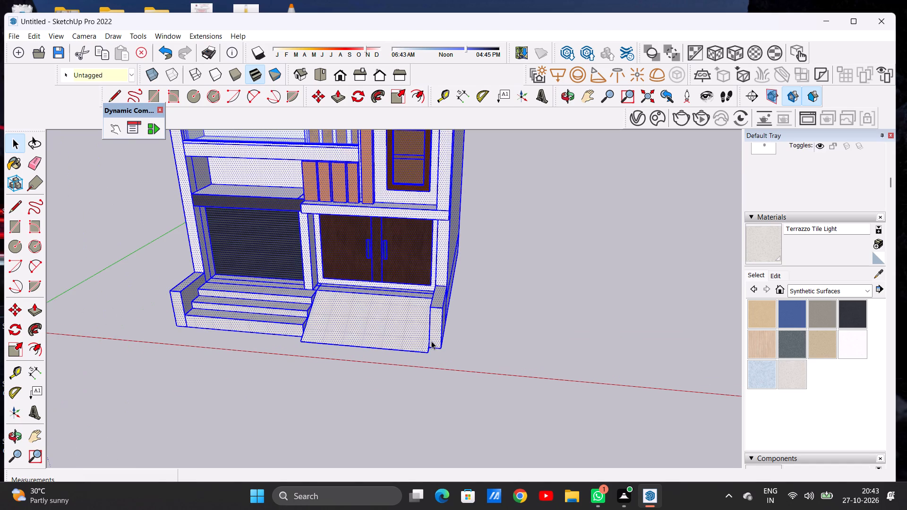
pyautogui.press('m')
pyautogui.click(439, 348)
pyautogui.scroll(-3, 493, 330)
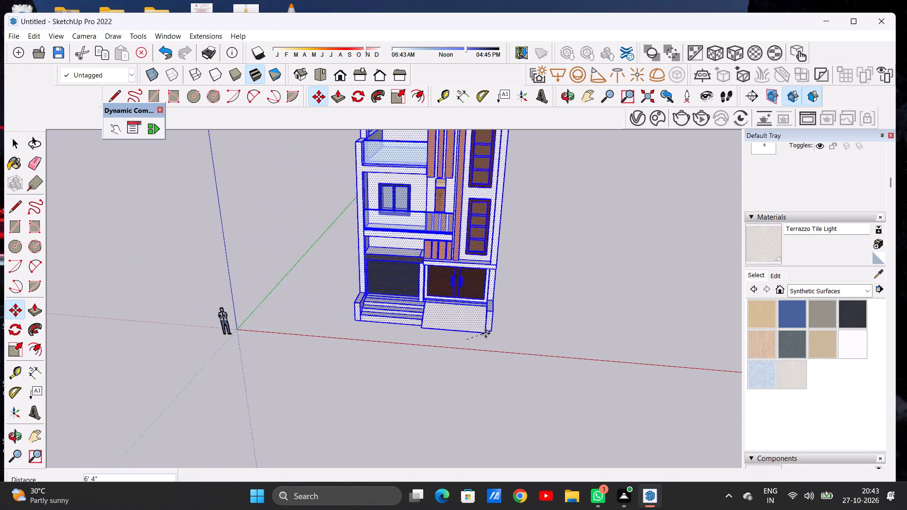
pyautogui.scroll(-6, 486, 333)
pyautogui.scroll(1, 466, 338)
pyautogui.scroll(-1, 466, 338)
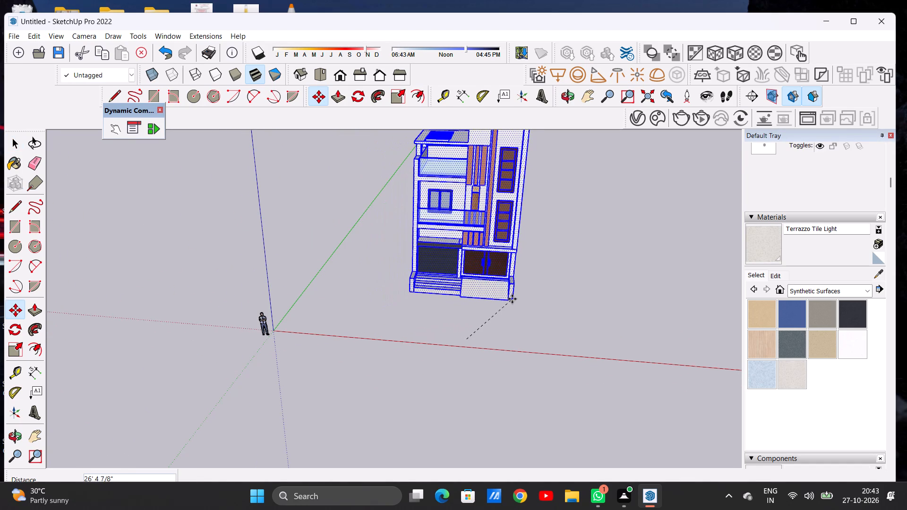
pyautogui.click(512, 299)
pyautogui.press('space')
pyautogui.click(561, 285)
# Draw a road rectangle about 38' 7" by 9' 4" on the ground in front of the house's steps and ramp.
pyautogui.scroll(6, 506, 295)
pyautogui.scroll(-1, 506, 295)
pyautogui.scroll(1, 506, 295)
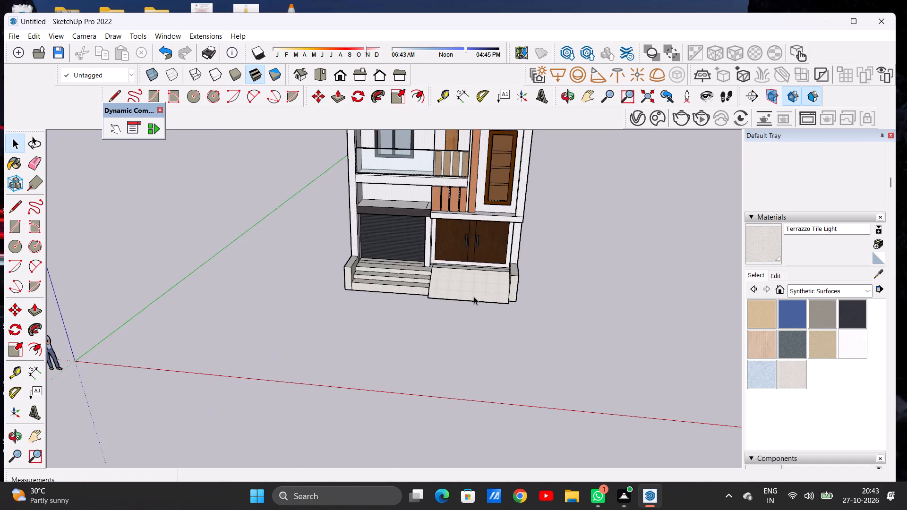
pyautogui.moveTo(473, 297); pyautogui.dragTo(462, 362, button='middle')
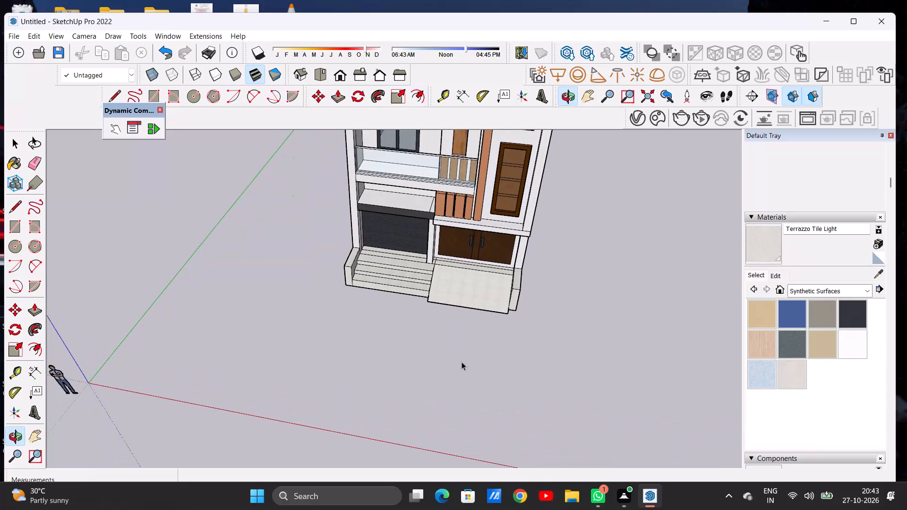
pyautogui.press('r')
pyautogui.scroll(-6, 411, 280)
pyautogui.moveTo(385, 302); pyautogui.dragTo(407, 323, button='middle')
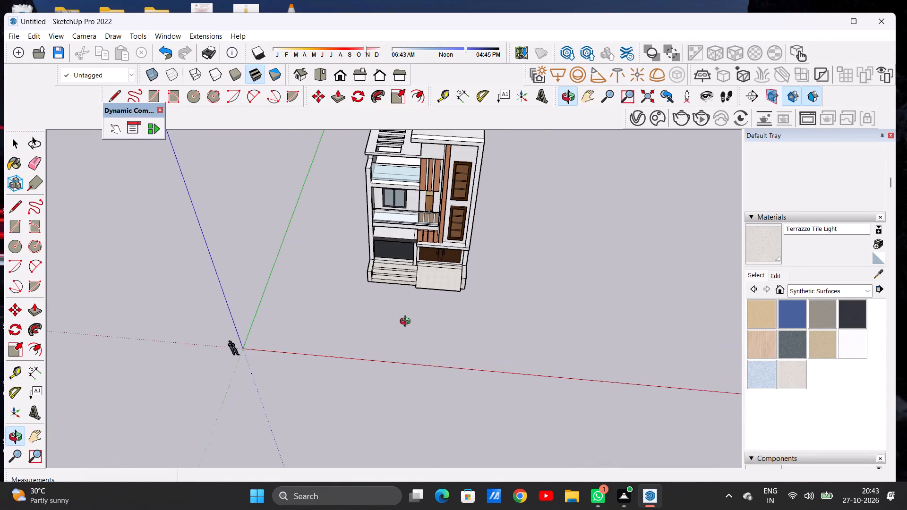
pyautogui.moveTo(407, 323); pyautogui.dragTo(419, 332, button='middle')
pyautogui.scroll(4, 372, 297)
pyautogui.scroll(-1, 370, 296)
pyautogui.scroll(7, 370, 296)
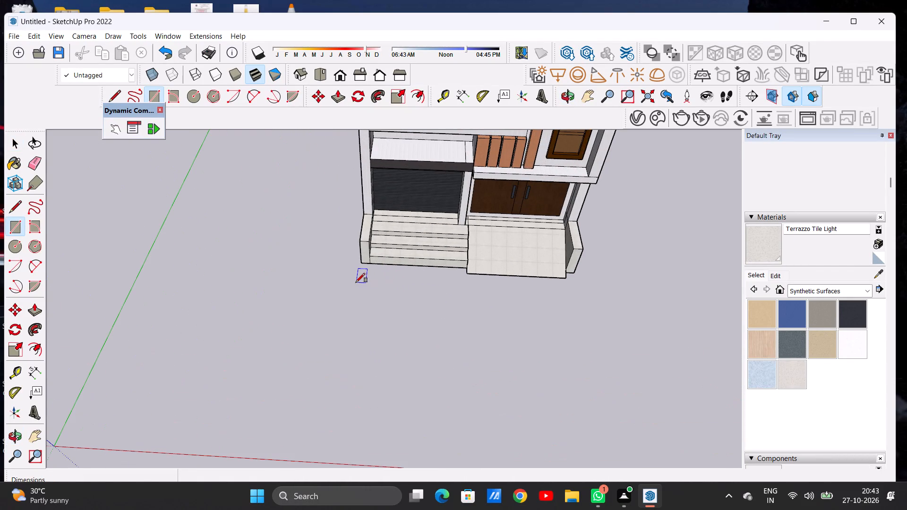
pyautogui.click(333, 281)
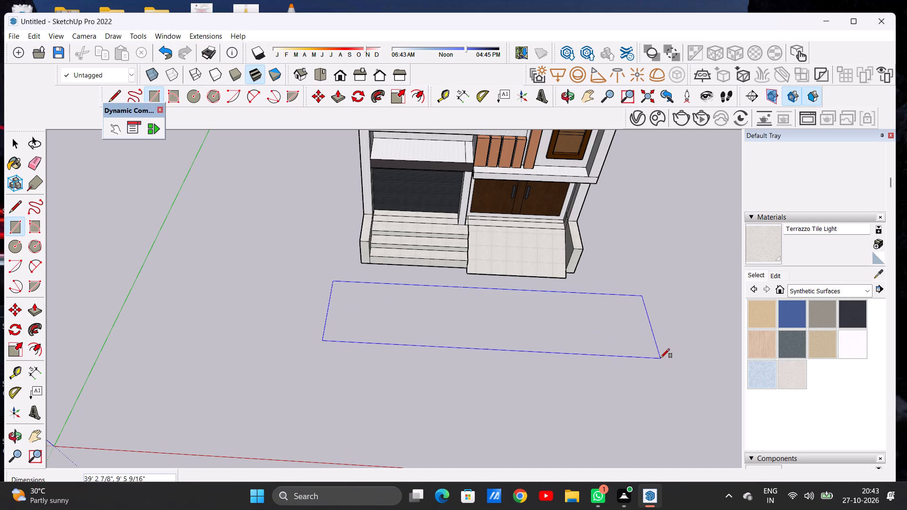
pyautogui.click(654, 358)
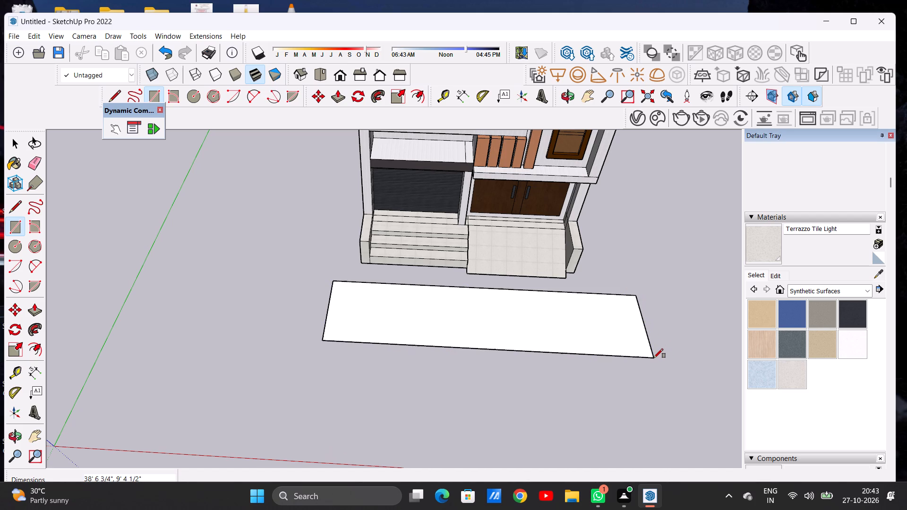
pyautogui.press('space')
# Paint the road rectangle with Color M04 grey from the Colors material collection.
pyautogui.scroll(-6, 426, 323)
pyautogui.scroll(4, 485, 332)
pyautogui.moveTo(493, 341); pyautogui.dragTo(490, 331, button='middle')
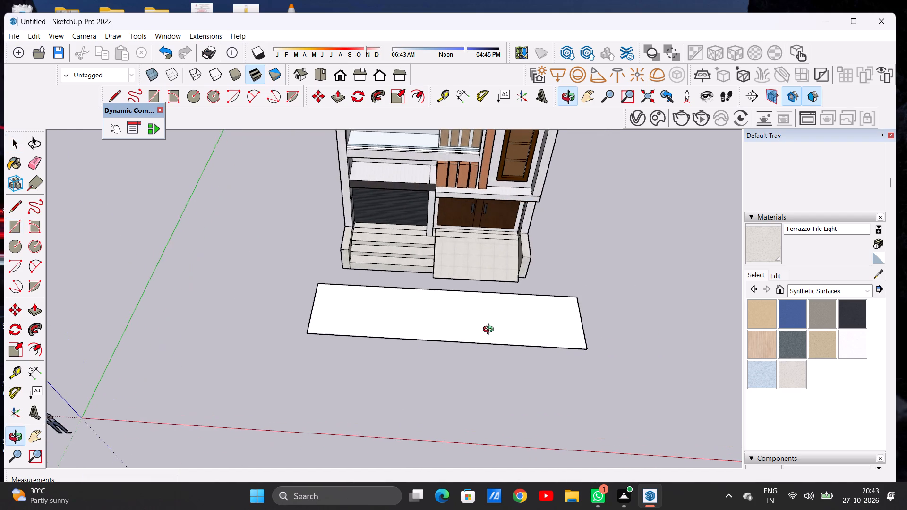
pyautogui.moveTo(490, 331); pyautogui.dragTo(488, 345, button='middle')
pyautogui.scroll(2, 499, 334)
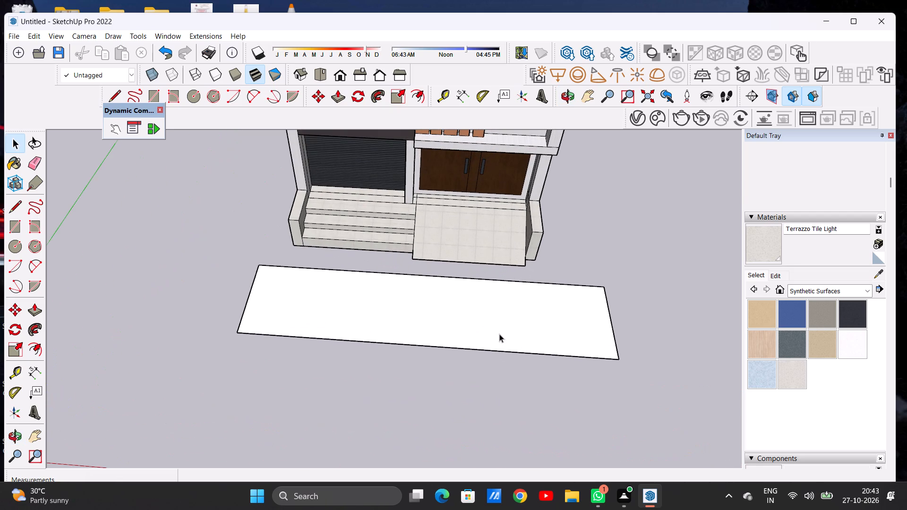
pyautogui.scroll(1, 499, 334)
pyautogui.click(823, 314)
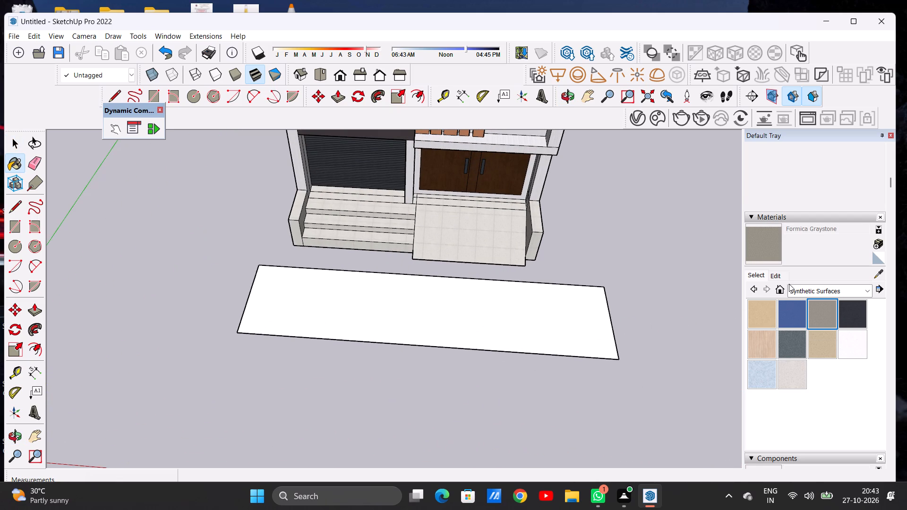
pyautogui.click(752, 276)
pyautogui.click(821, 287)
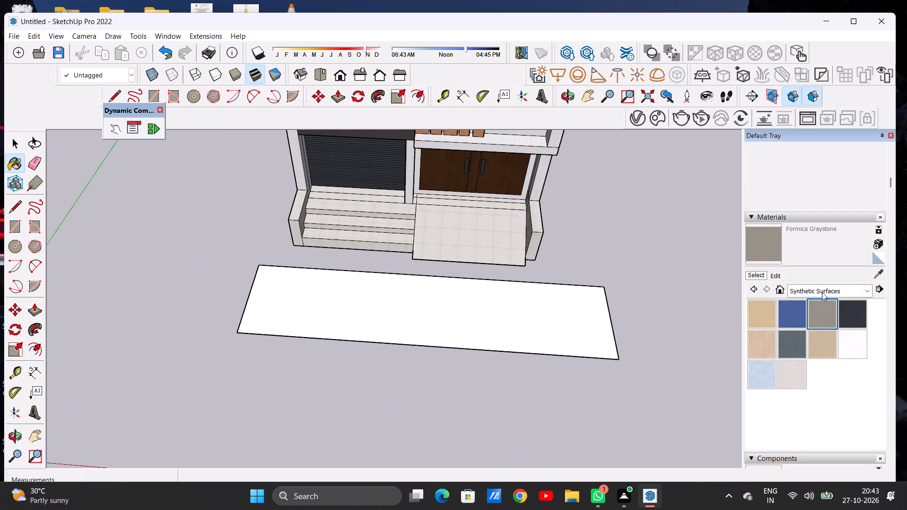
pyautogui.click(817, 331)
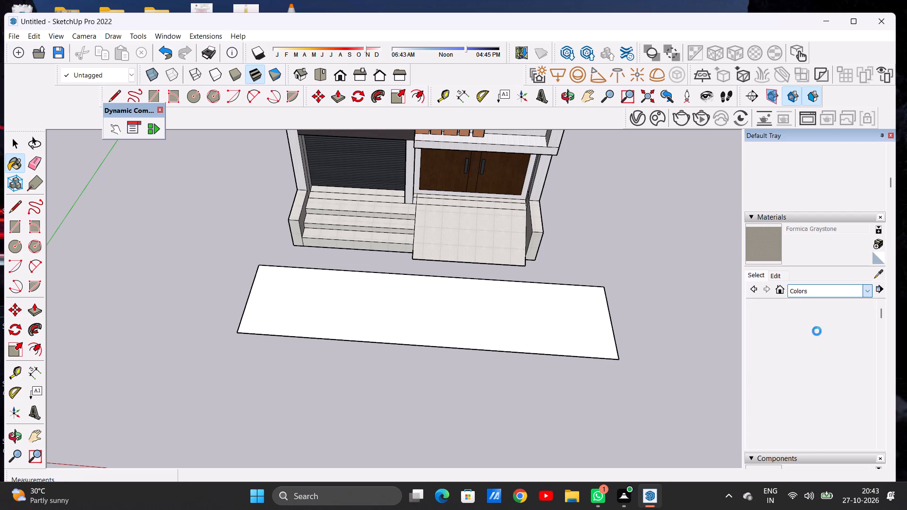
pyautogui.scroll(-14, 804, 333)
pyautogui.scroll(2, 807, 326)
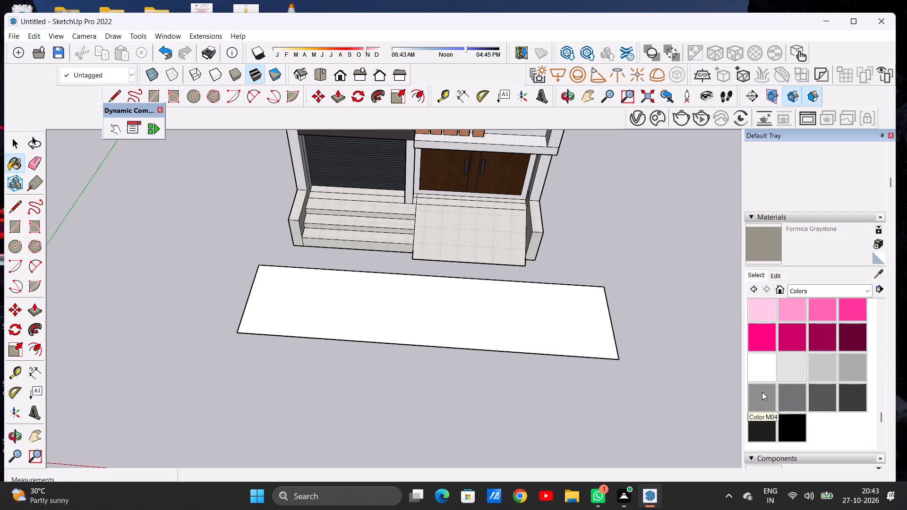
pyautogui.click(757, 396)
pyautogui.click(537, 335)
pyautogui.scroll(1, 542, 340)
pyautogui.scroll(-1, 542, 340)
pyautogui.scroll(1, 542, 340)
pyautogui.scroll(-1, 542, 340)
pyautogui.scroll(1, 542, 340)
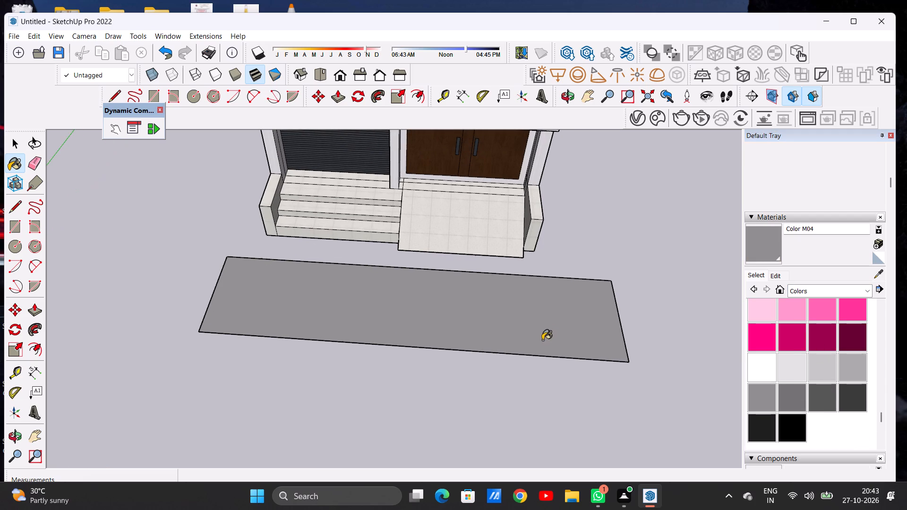
# Draw a narrow lane-marking rectangle about 8' 6" by 1' 9" near the road's left end.
pyautogui.press('space')
pyautogui.scroll(-4, 320, 287)
pyautogui.moveTo(363, 286); pyautogui.dragTo(359, 334, button='middle')
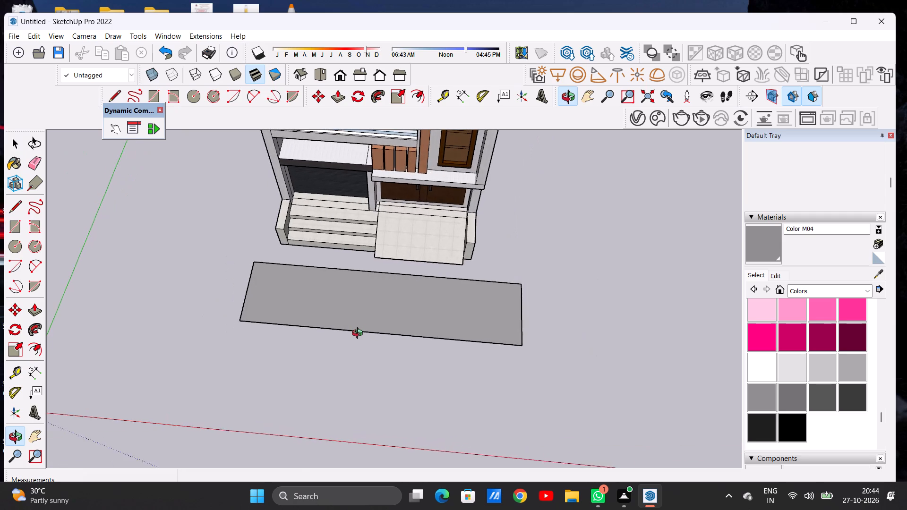
pyautogui.moveTo(359, 334); pyautogui.dragTo(368, 343, button='middle')
pyautogui.scroll(-6, 438, 313)
pyautogui.scroll(7, 402, 302)
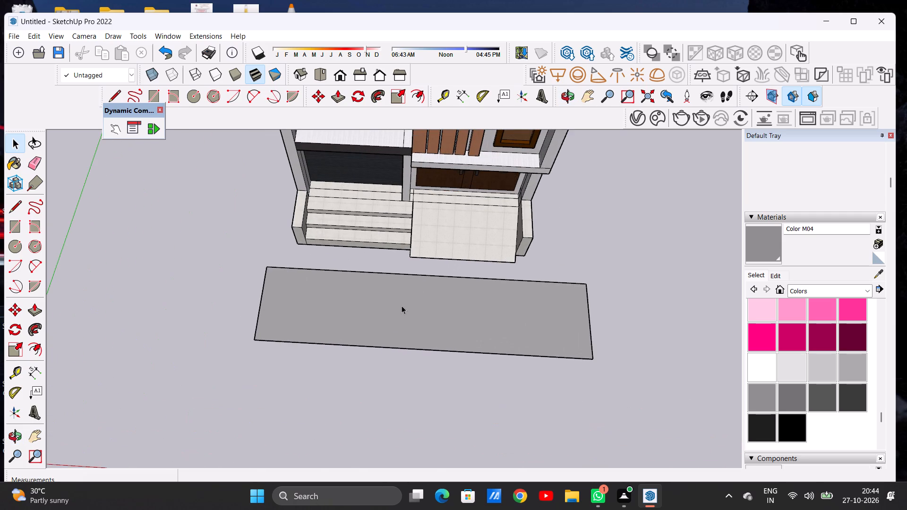
pyautogui.press('r')
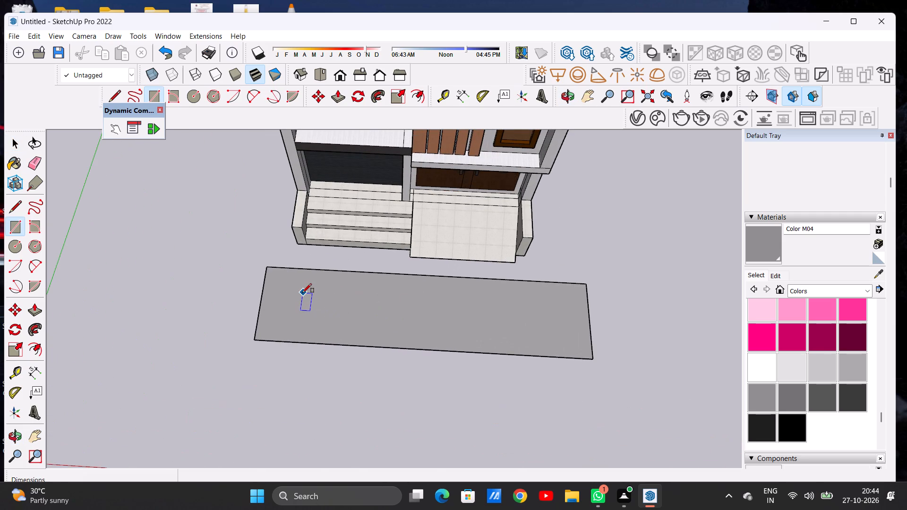
pyautogui.click(276, 292)
pyautogui.click(278, 305)
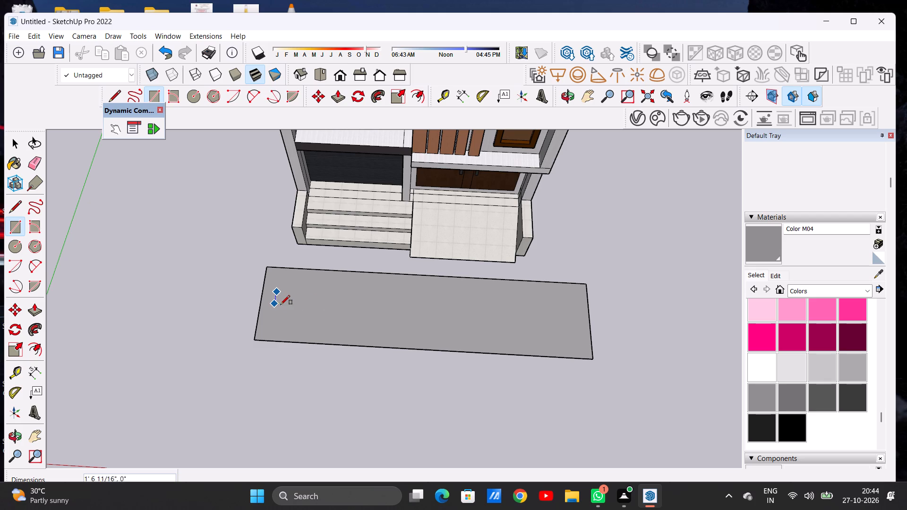
pyautogui.click(346, 309)
pyautogui.press('space')
# Copy the lane-marking rectangle twice along the road, placing the first copy about 13' 3" away and the second near the right end.
pyautogui.tripleClick(332, 301)
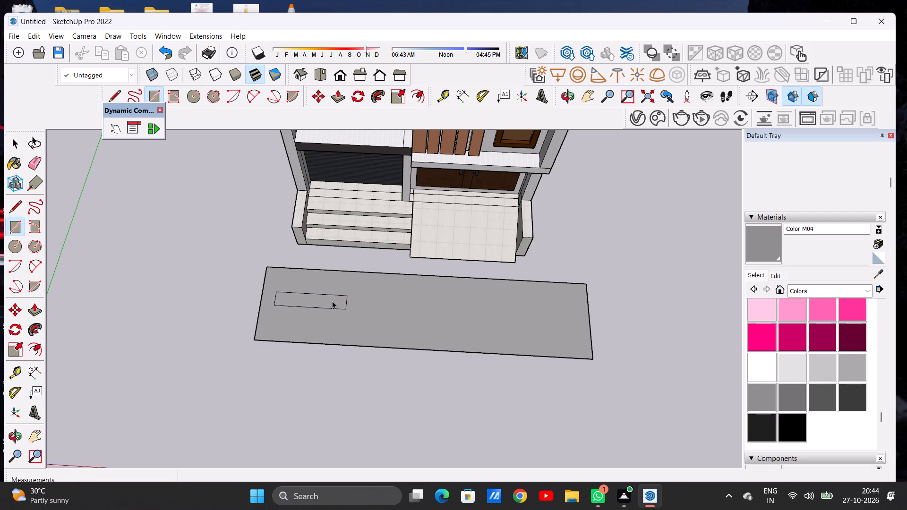
pyautogui.click(343, 261)
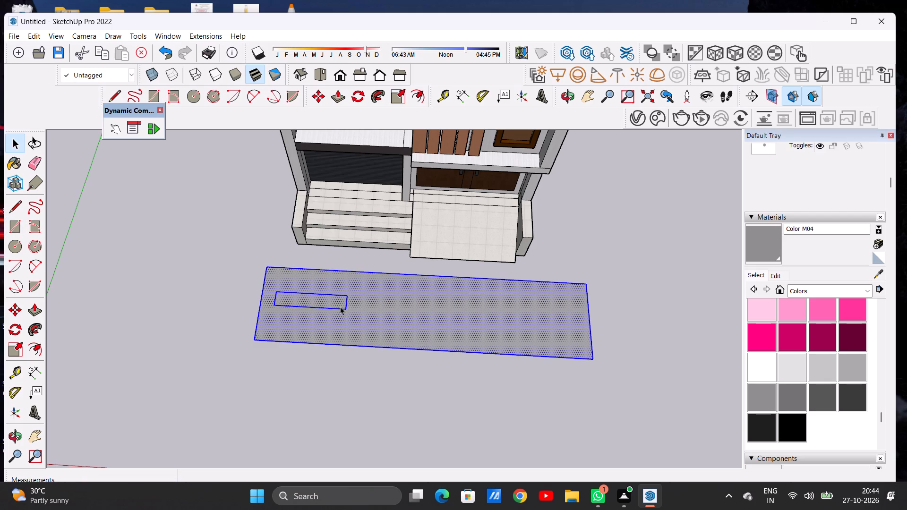
pyautogui.doubleClick(337, 306)
pyautogui.press('m')
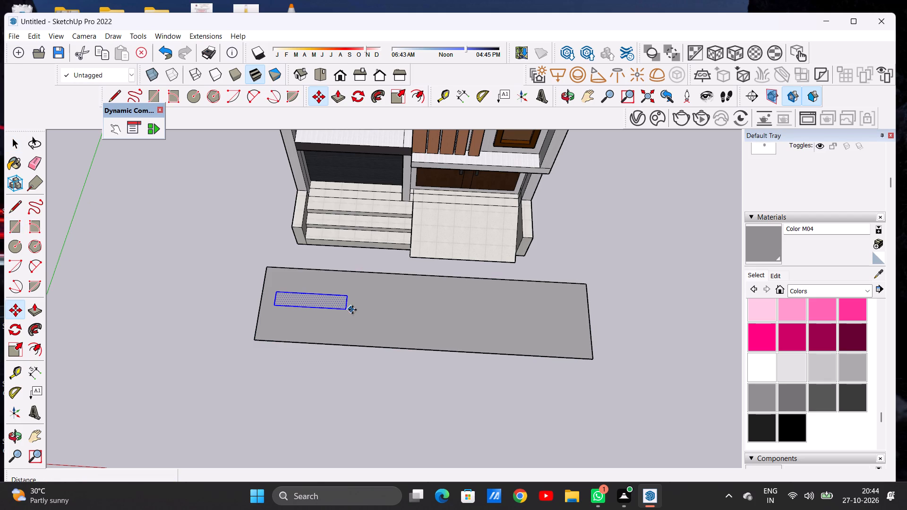
pyautogui.click(346, 309)
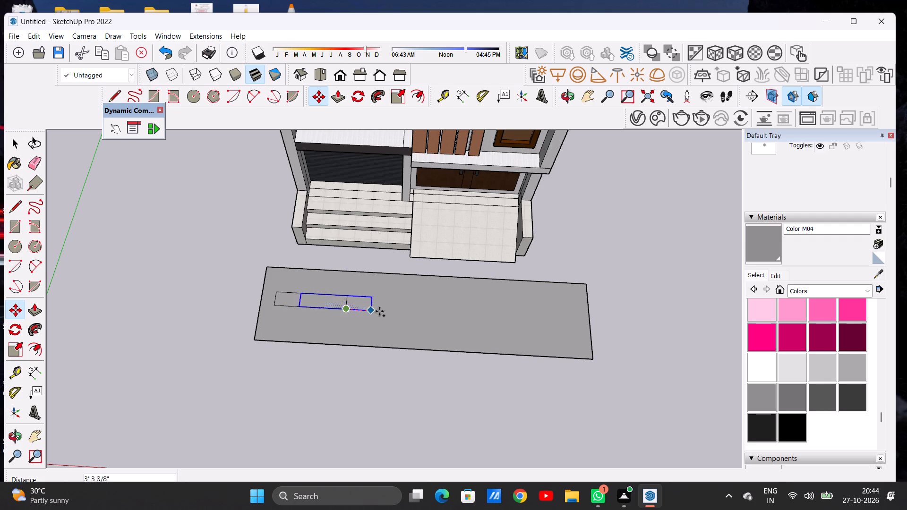
pyautogui.click(459, 314)
pyautogui.click(459, 314)
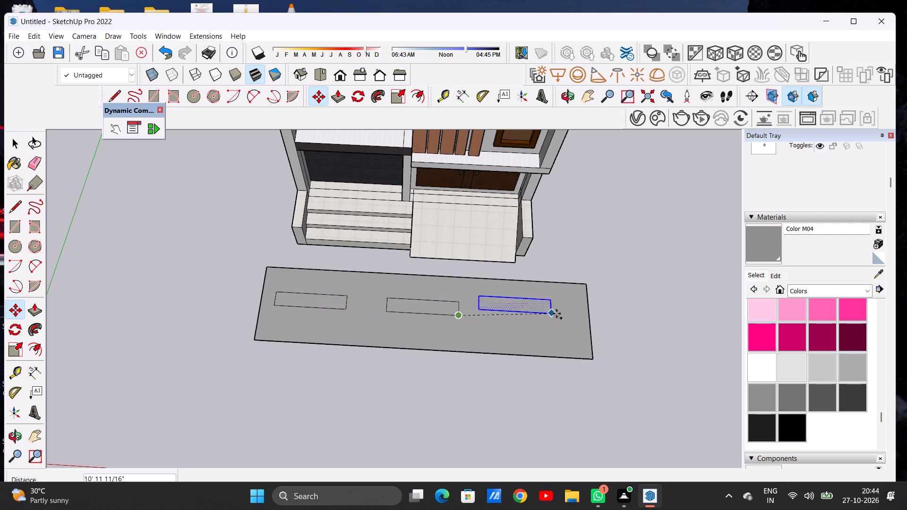
pyautogui.click(567, 320)
pyautogui.press('space')
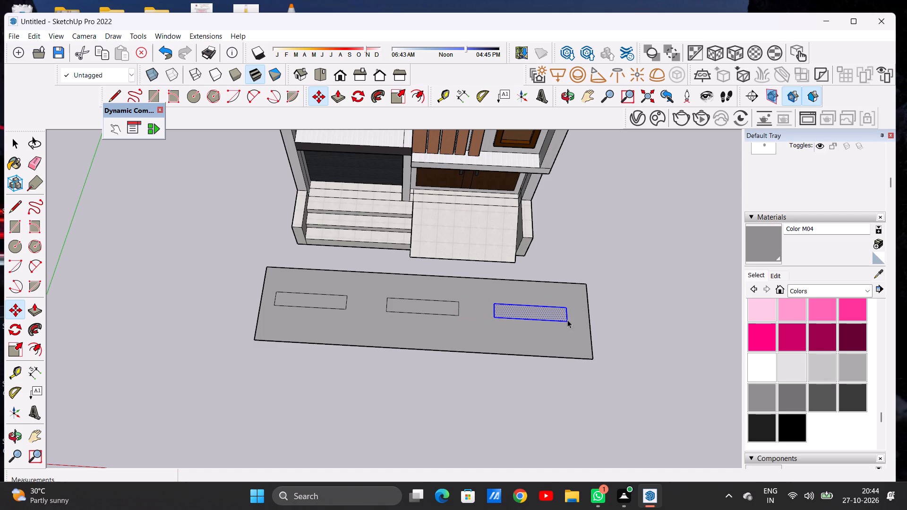
pyautogui.click(613, 270)
# Paint all three lane markings white with Color M00.
pyautogui.scroll(-4, 407, 312)
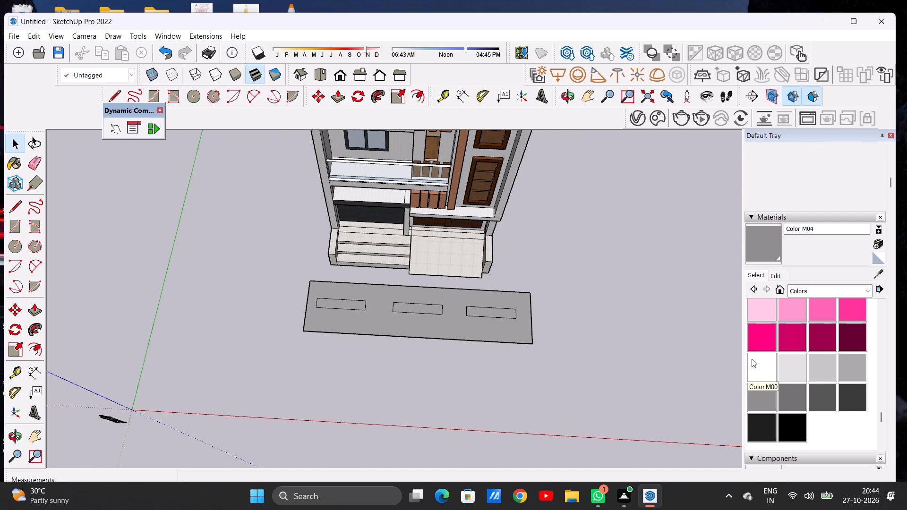
pyautogui.click(753, 360)
pyautogui.scroll(5, 360, 315)
pyautogui.click(358, 302)
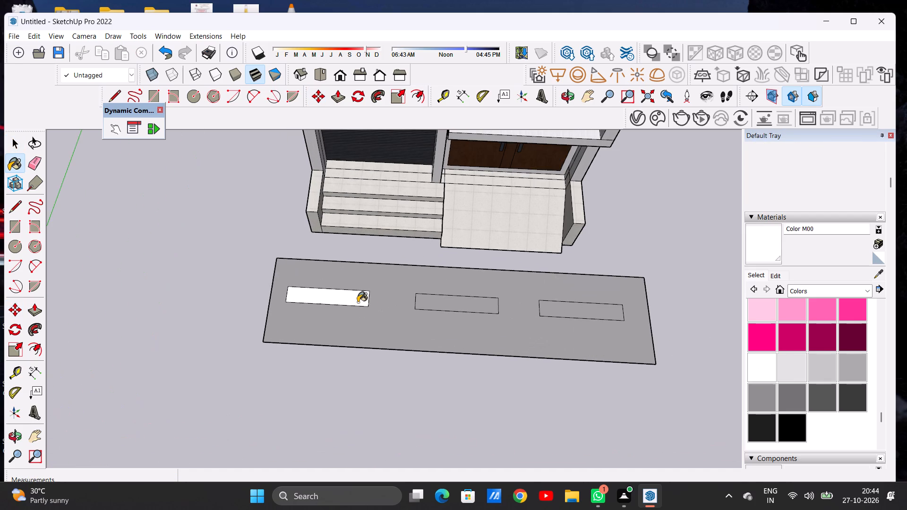
pyautogui.click(427, 303)
pyautogui.click(557, 306)
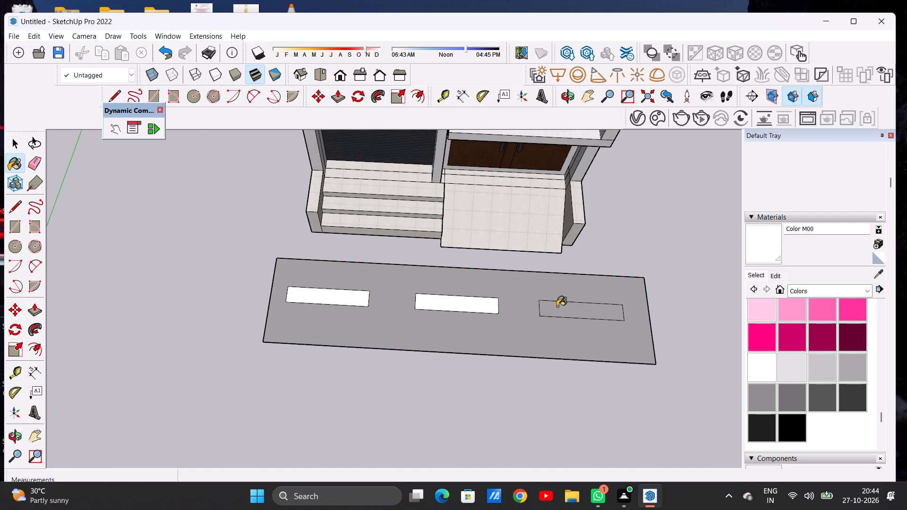
pyautogui.press('space')
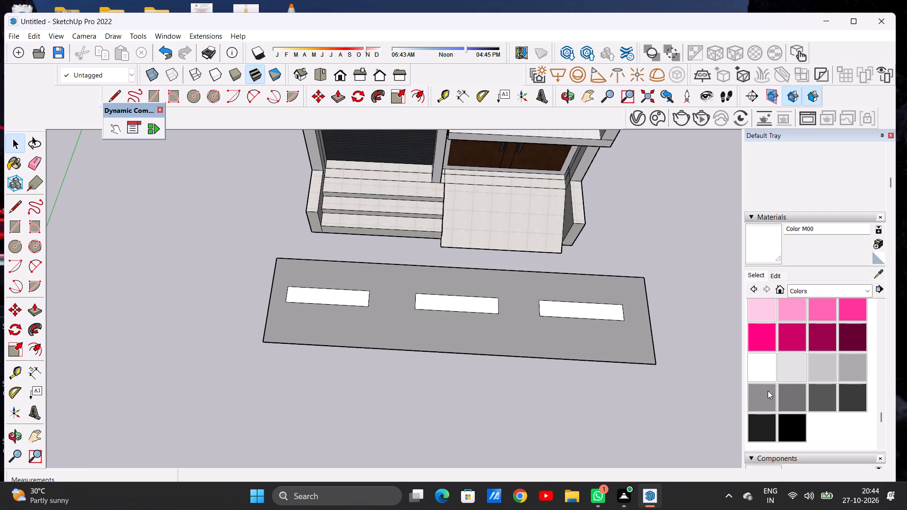
# Paint the road surface around the lane markings with the darker grey Color M05.
pyautogui.click(789, 401)
pyautogui.click(593, 345)
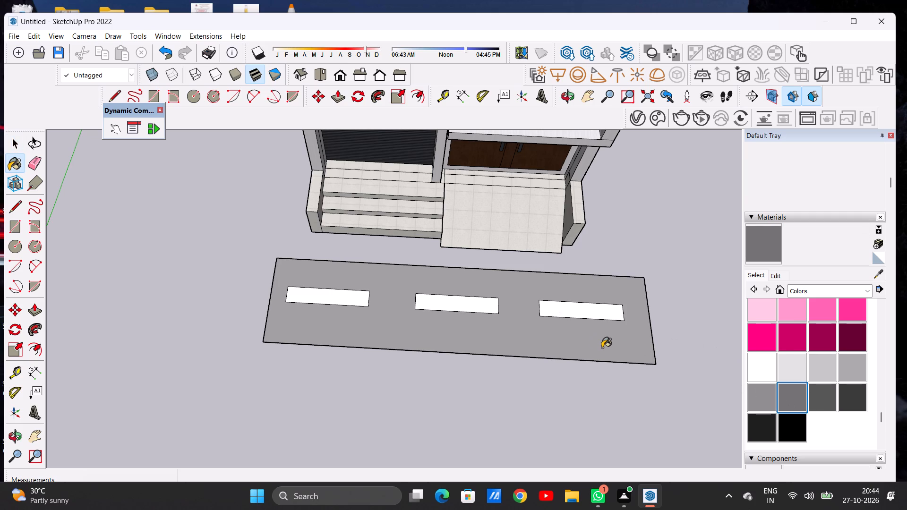
pyautogui.scroll(5, 401, 338)
pyautogui.scroll(-11, 297, 335)
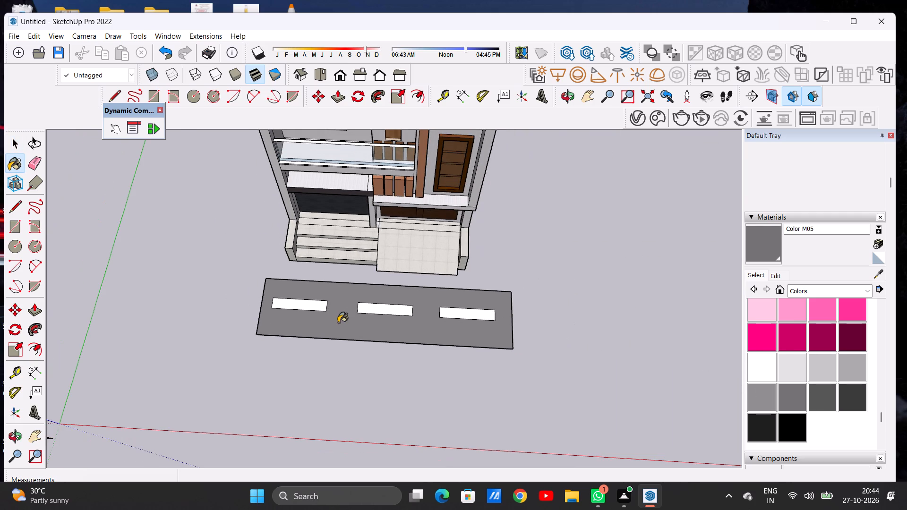
pyautogui.press('space')
# Examine the house together with its marked road from above and from a lower front angle.
pyautogui.scroll(-9, 395, 329)
pyautogui.moveTo(401, 344); pyautogui.dragTo(413, 232, button='middle')
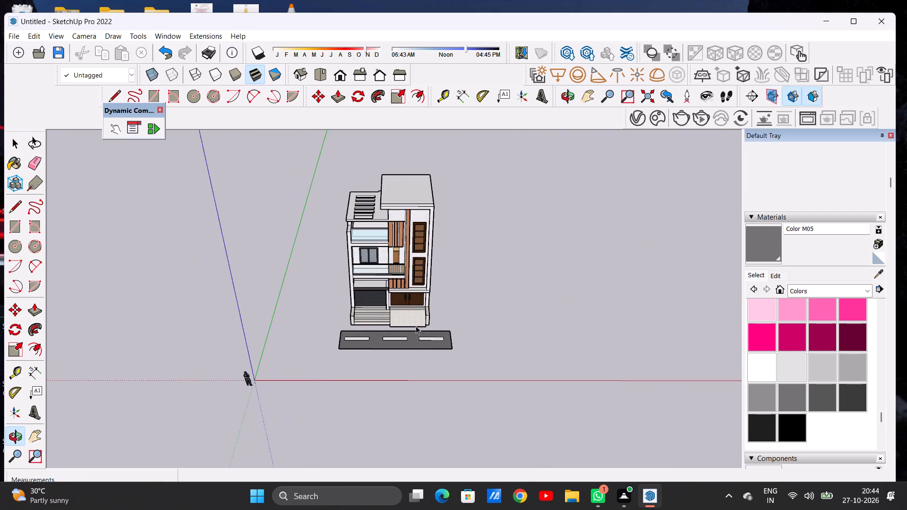
pyautogui.scroll(6, 436, 344)
pyautogui.scroll(-4, 451, 331)
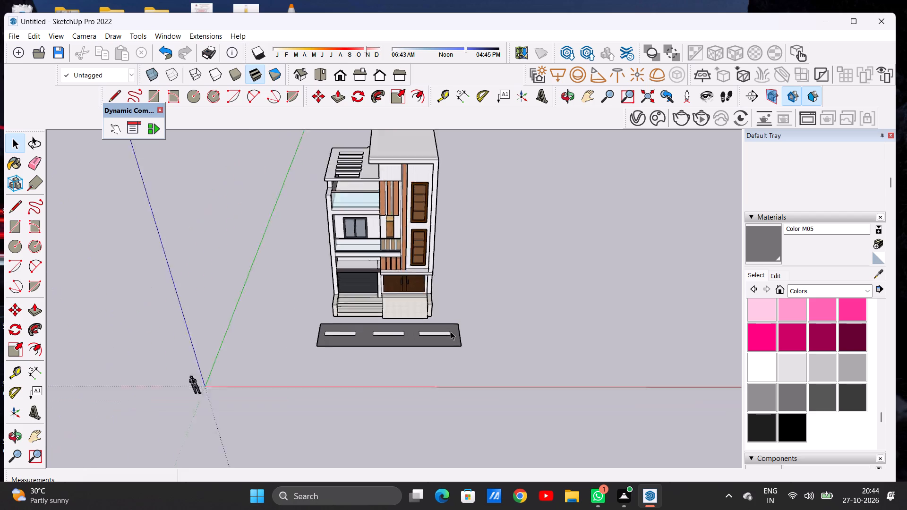
pyautogui.scroll(-2, 451, 331)
pyautogui.scroll(1, 449, 341)
pyautogui.moveTo(446, 338); pyautogui.dragTo(445, 295, button='middle')
pyautogui.scroll(-4, 460, 299)
pyautogui.moveTo(432, 313); pyautogui.dragTo(427, 281, button='middle')
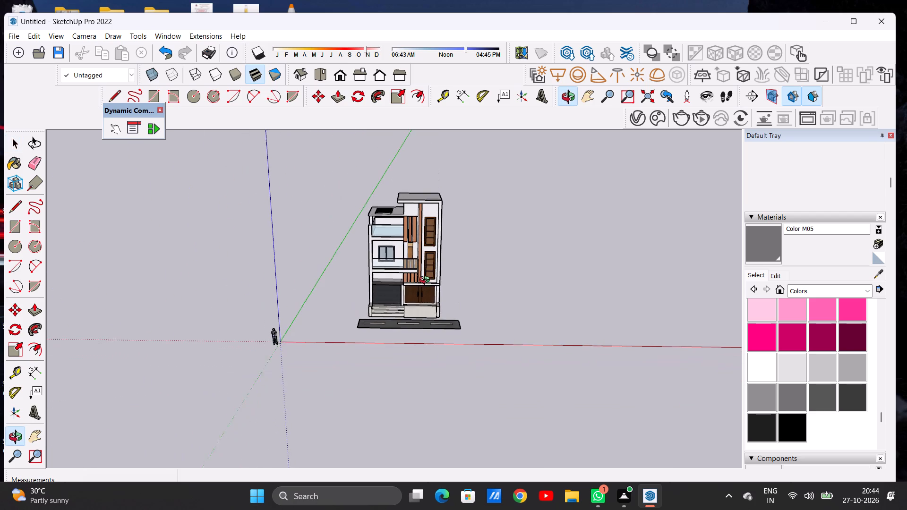
pyautogui.moveTo(427, 281); pyautogui.dragTo(426, 281, button='middle')
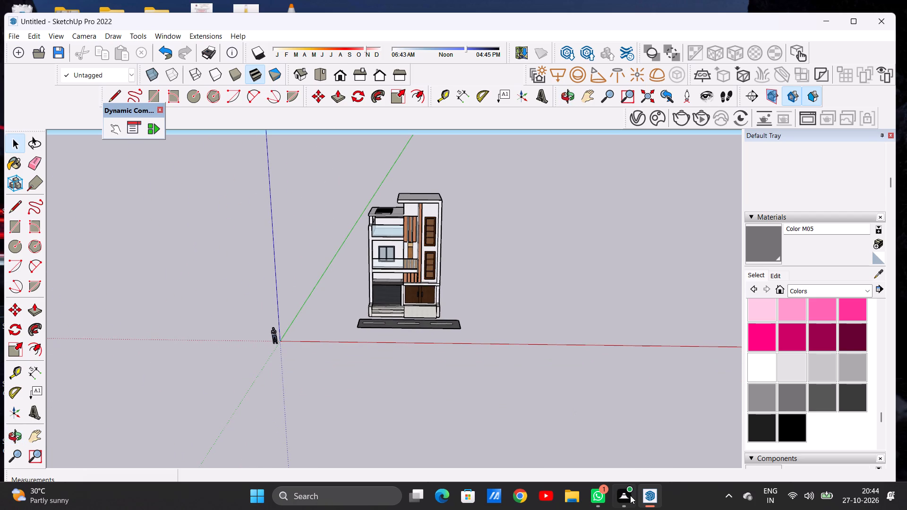
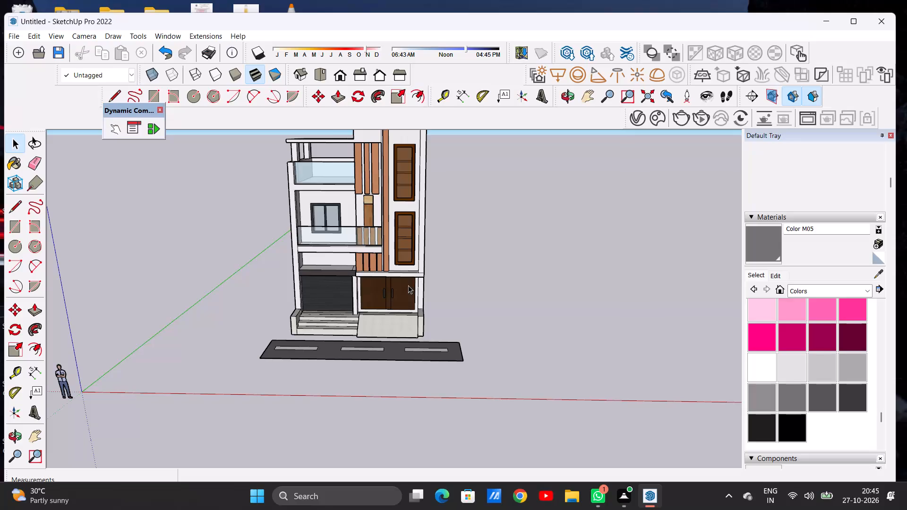
# Repaint the road surface around the white lane markings with the darker grey Color M06.
pyautogui.scroll(-4, 408, 285)
pyautogui.moveTo(399, 319); pyautogui.dragTo(402, 375, button='middle')
pyautogui.scroll(3, 380, 339)
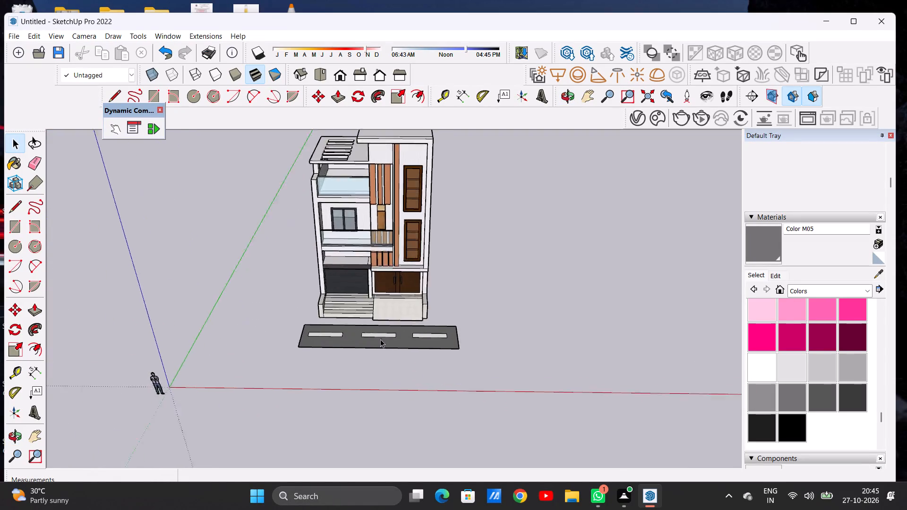
pyautogui.scroll(3, 380, 339)
pyautogui.moveTo(388, 330); pyautogui.dragTo(376, 399, button='middle')
pyautogui.scroll(6, 376, 341)
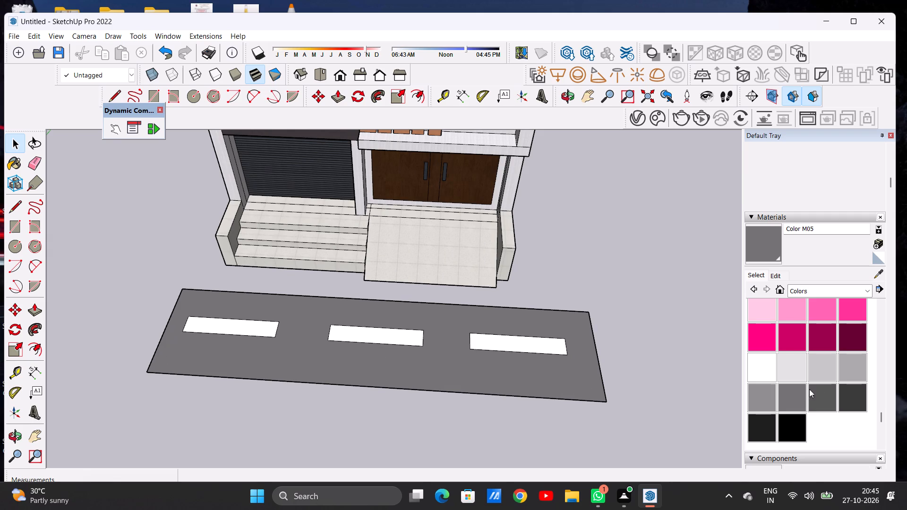
pyautogui.click(821, 399)
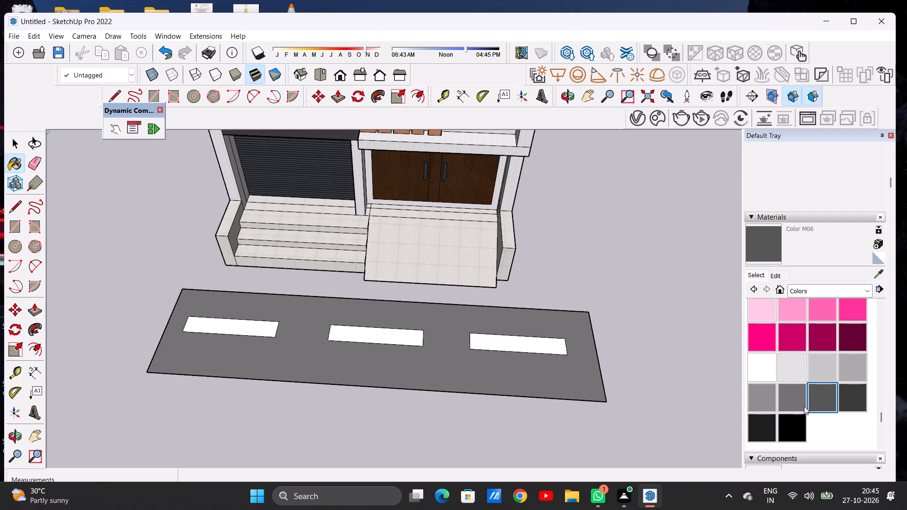
pyautogui.click(584, 385)
pyautogui.scroll(6, 573, 387)
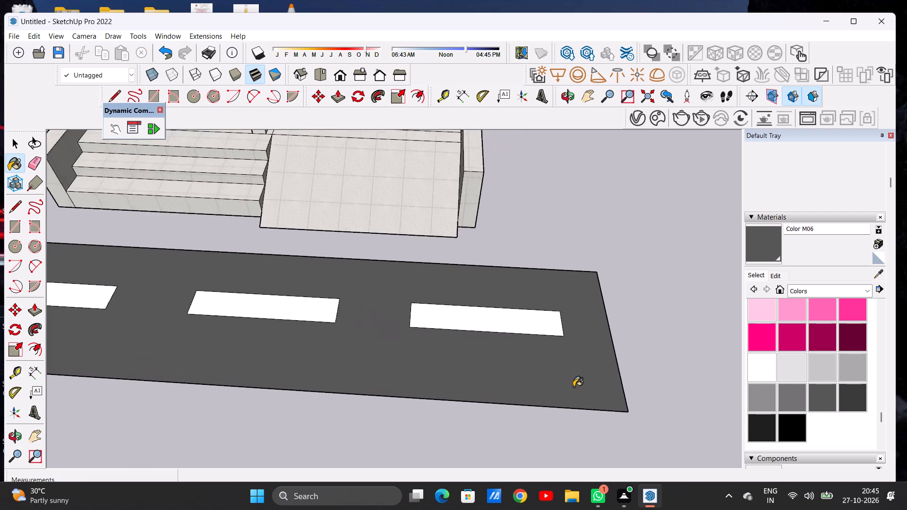
pyautogui.scroll(5, 573, 387)
pyautogui.scroll(-16, 582, 368)
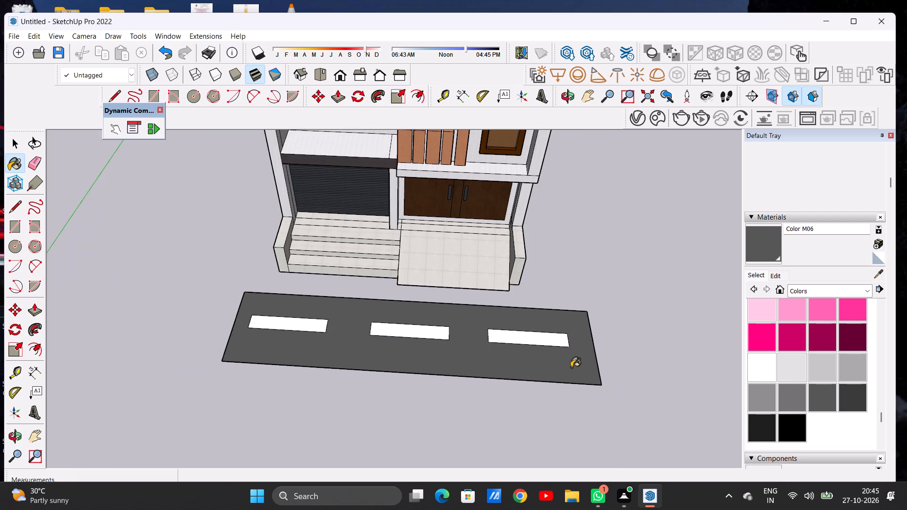
pyautogui.scroll(-6, 568, 365)
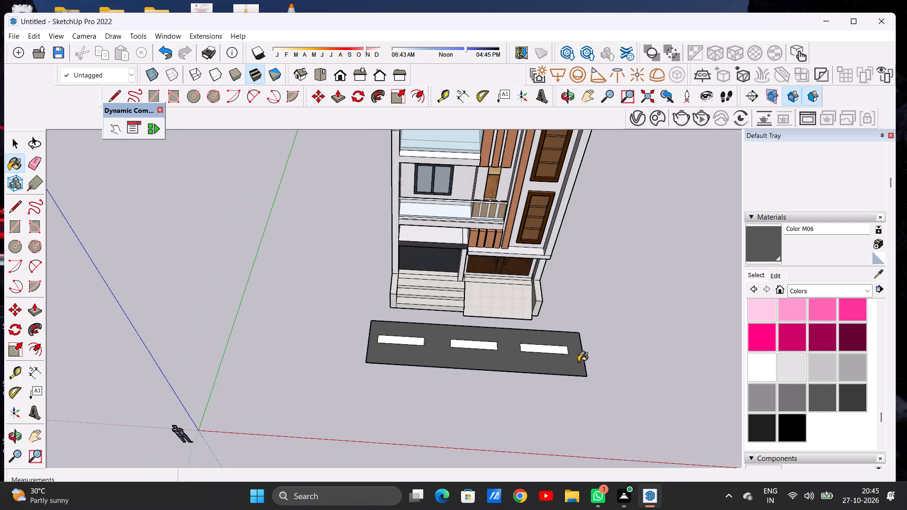
pyautogui.moveTo(574, 359); pyautogui.dragTo(480, 328, button='middle')
pyautogui.scroll(-4, 505, 335)
pyautogui.moveTo(560, 387); pyautogui.dragTo(555, 278, button='middle')
pyautogui.moveTo(539, 317); pyautogui.dragTo(598, 322, button='middle')
pyautogui.press('space')
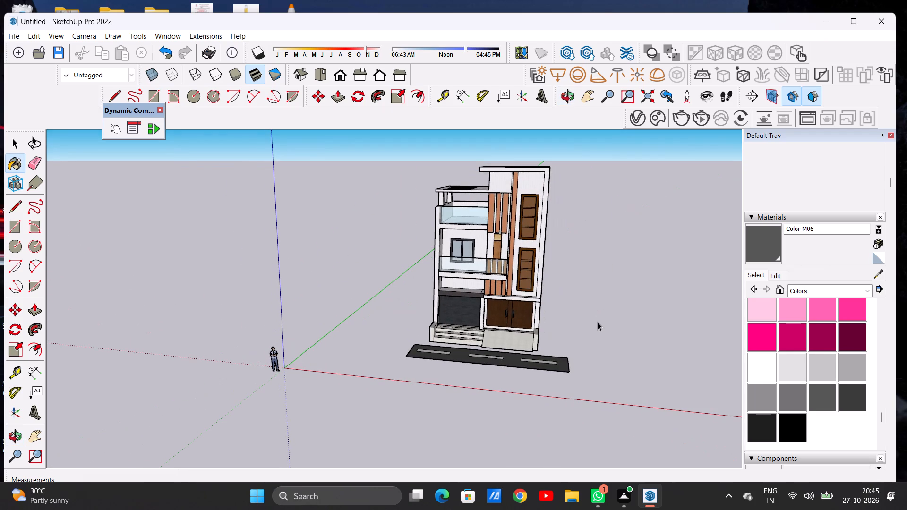
# Examine the house and road from a distance, then the upper balcony, roof slats and facade from low front angles.
pyautogui.scroll(-8, 385, 315)
pyautogui.moveTo(368, 315); pyautogui.dragTo(461, 258, button='middle')
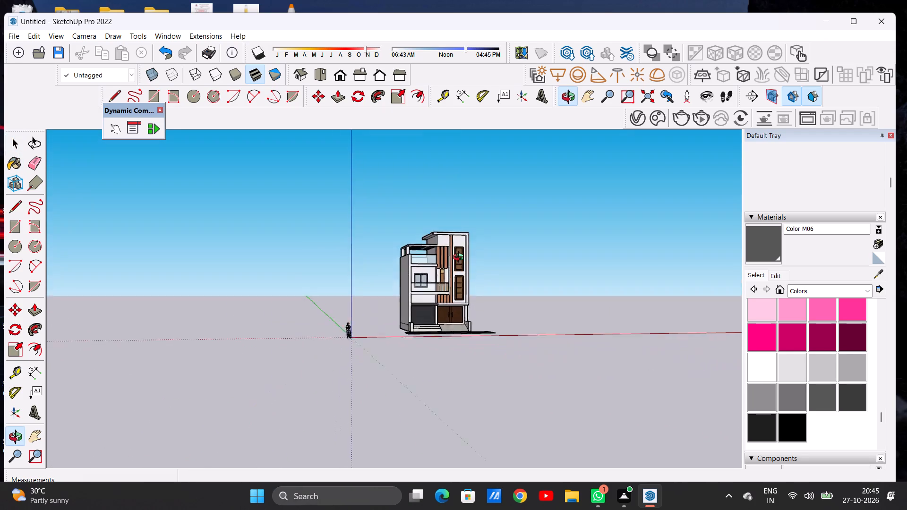
pyautogui.moveTo(461, 258); pyautogui.dragTo(412, 294, button='middle')
pyautogui.scroll(8, 437, 240)
pyautogui.scroll(-1, 428, 247)
pyautogui.scroll(3, 428, 249)
pyautogui.moveTo(456, 266); pyautogui.dragTo(458, 197, button='middle')
pyautogui.scroll(12, 458, 197)
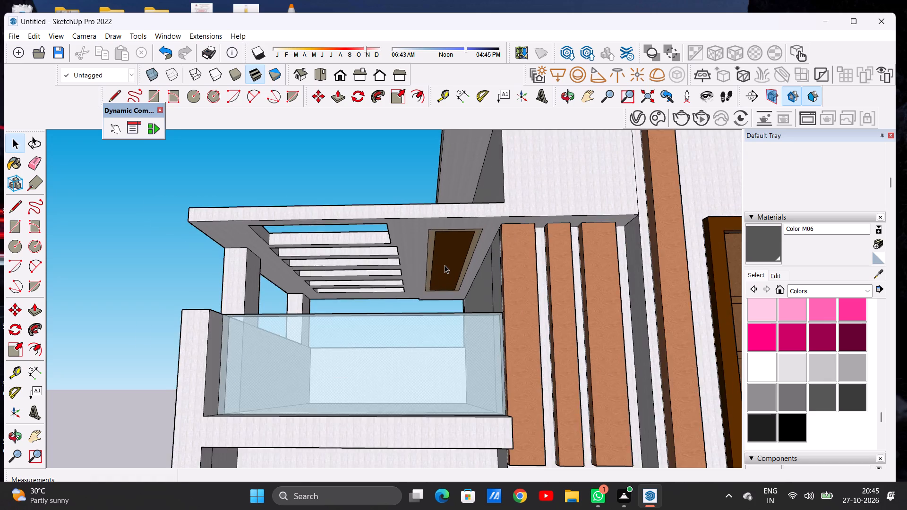
pyautogui.moveTo(445, 265); pyautogui.dragTo(447, 226, button='middle')
pyautogui.scroll(-8, 448, 260)
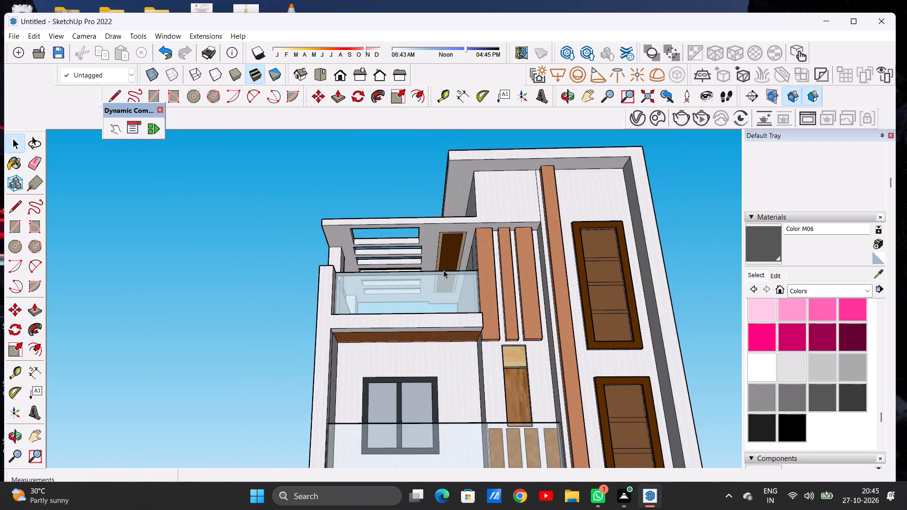
pyautogui.moveTo(453, 258); pyautogui.dragTo(463, 346, button='middle')
pyautogui.scroll(-8, 408, 352)
pyautogui.scroll(-3, 369, 353)
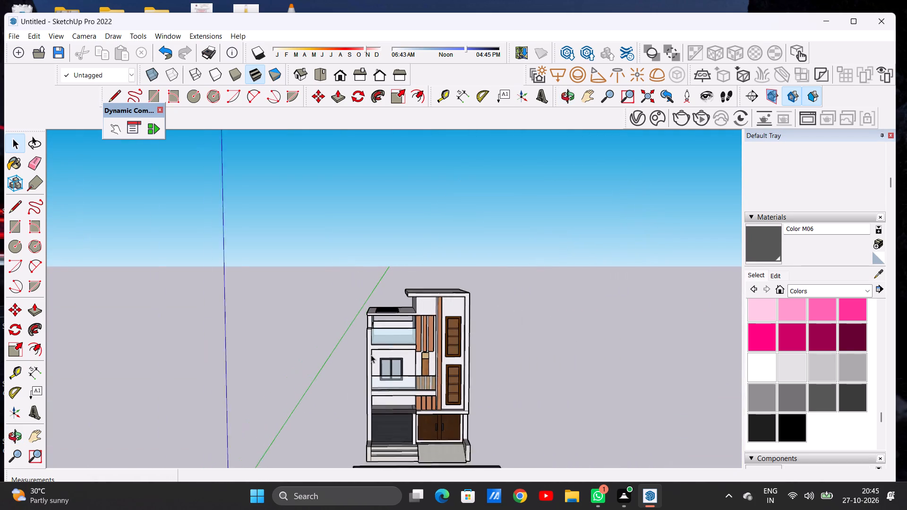
pyautogui.scroll(-2, 371, 355)
pyautogui.scroll(5, 403, 400)
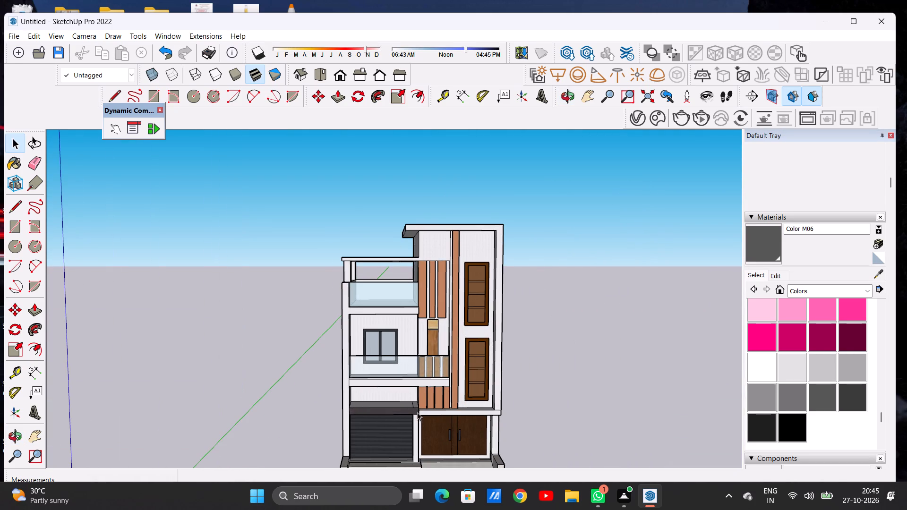
pyautogui.moveTo(414, 411); pyautogui.dragTo(415, 357, button='middle')
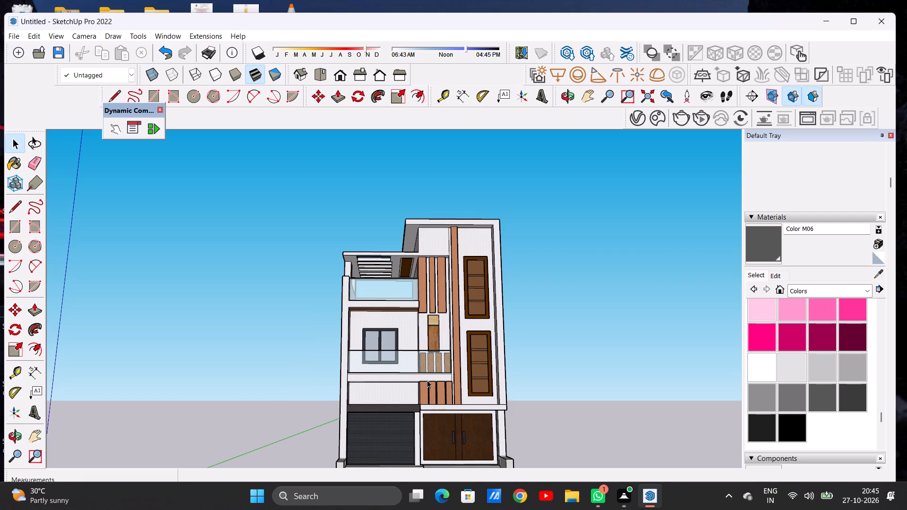
pyautogui.scroll(-7, 419, 365)
pyautogui.moveTo(428, 364); pyautogui.dragTo(417, 399, button='middle')
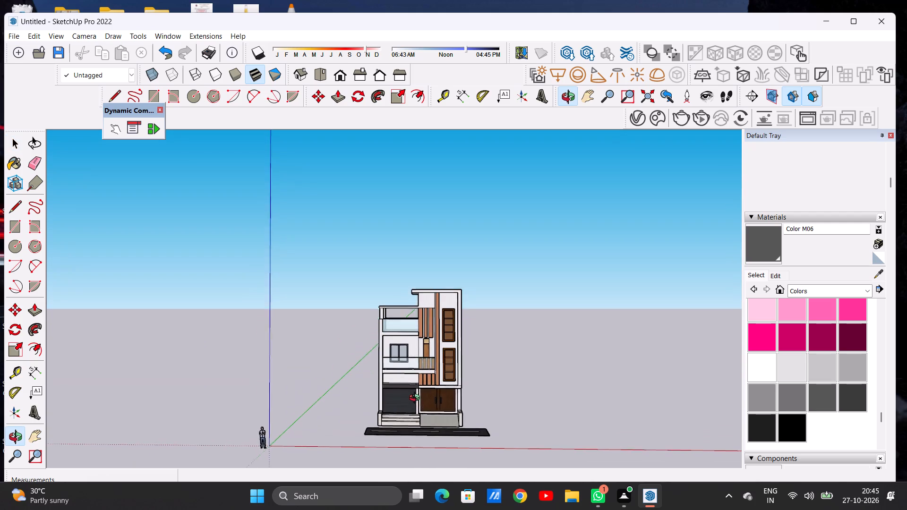
pyautogui.moveTo(417, 399); pyautogui.dragTo(414, 397, button='middle')
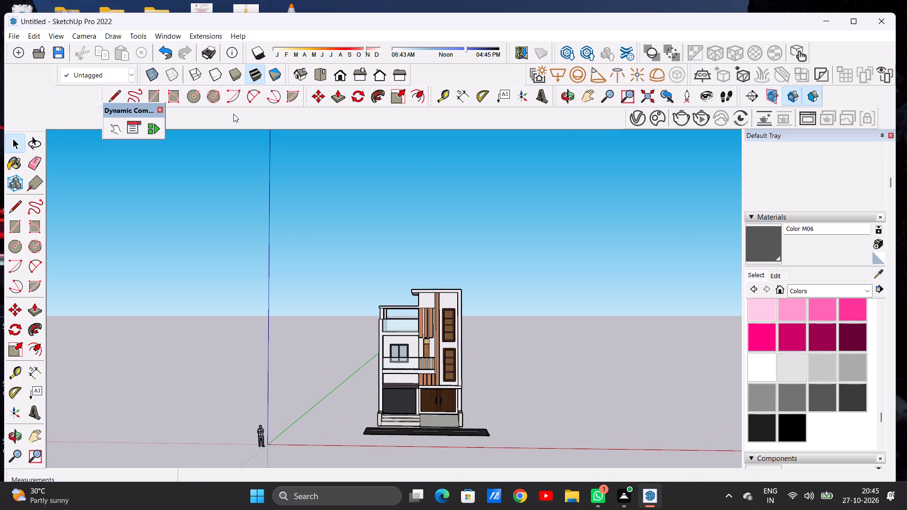
# Import the chau+cay potted plant model from Downloads and place it beside the shutter-side end of the front steps.
pyautogui.click(11, 40)
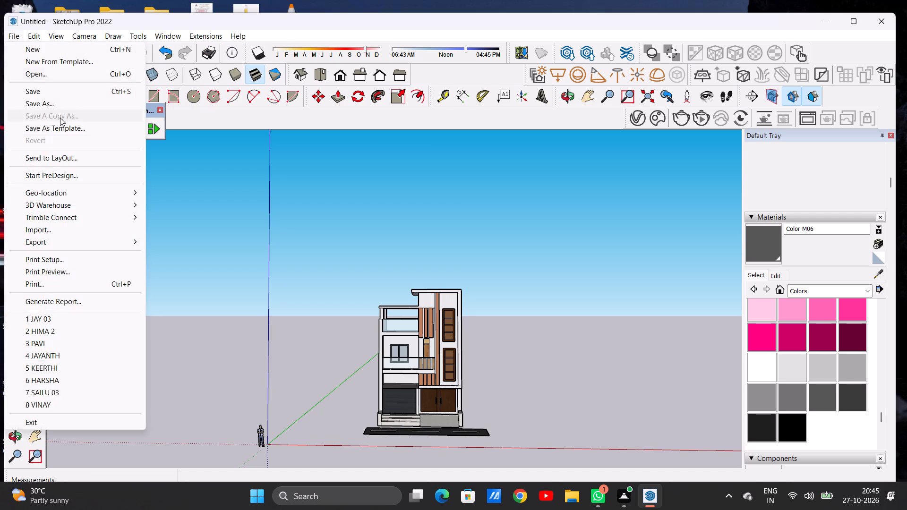
pyautogui.click(84, 235)
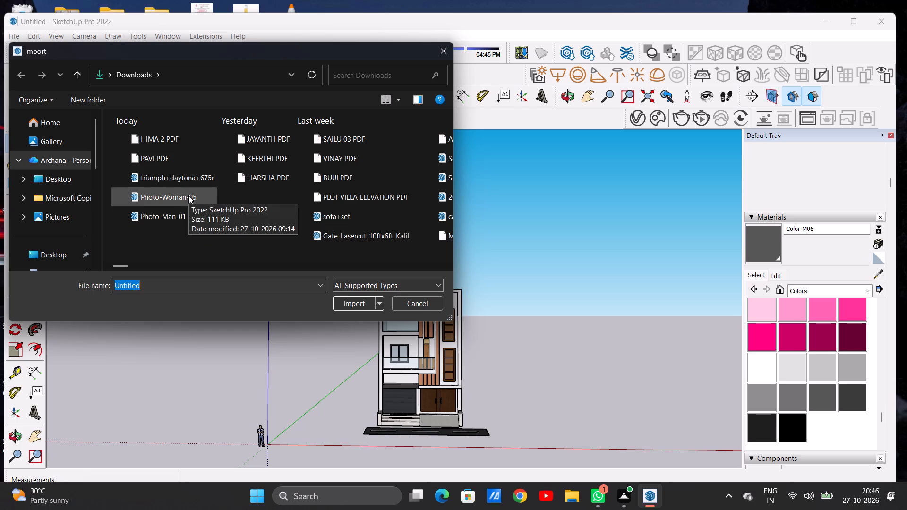
pyautogui.click(449, 265)
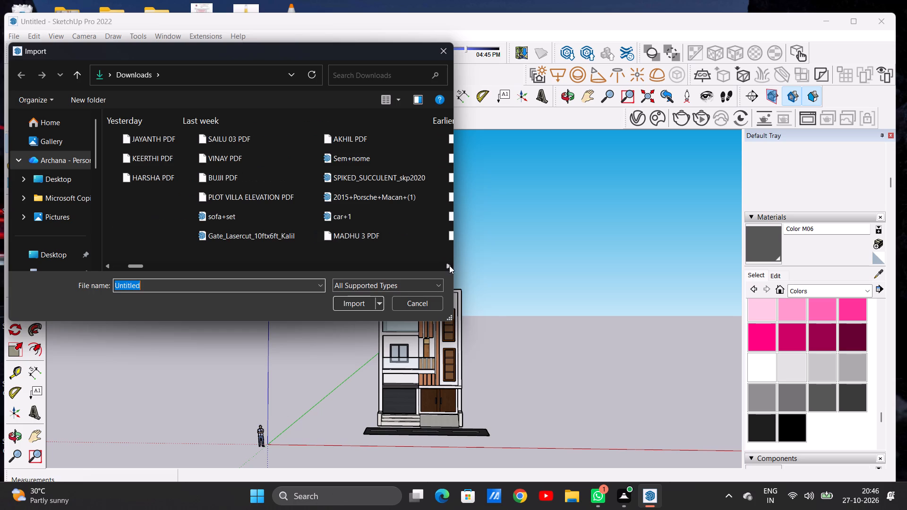
pyautogui.click(449, 265)
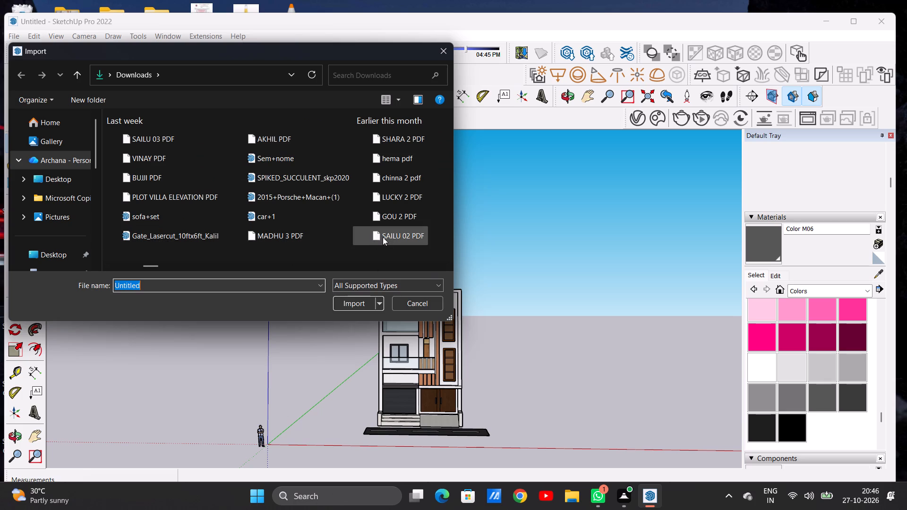
pyautogui.click(447, 267)
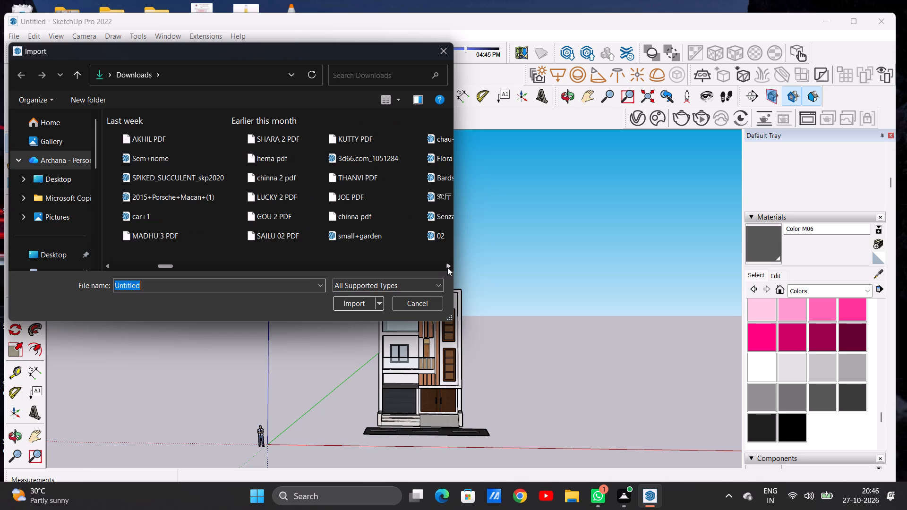
pyautogui.click(447, 267)
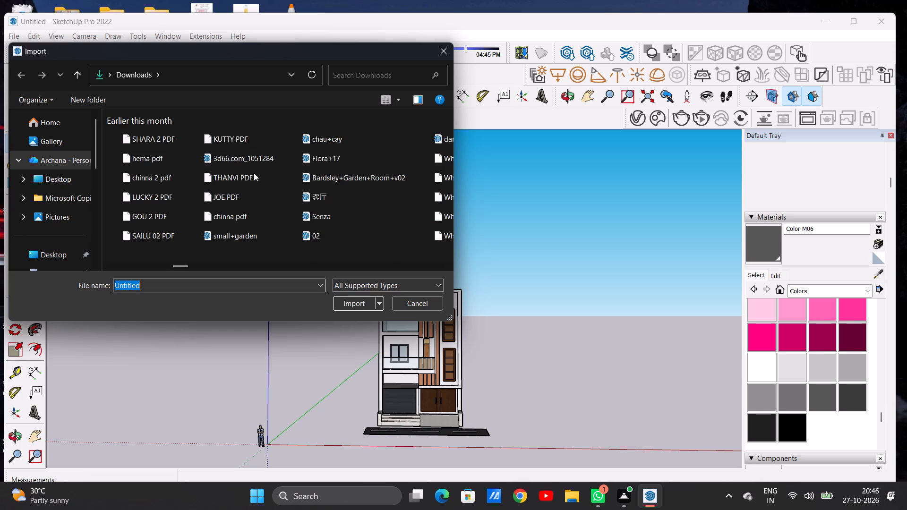
pyautogui.doubleClick(344, 142)
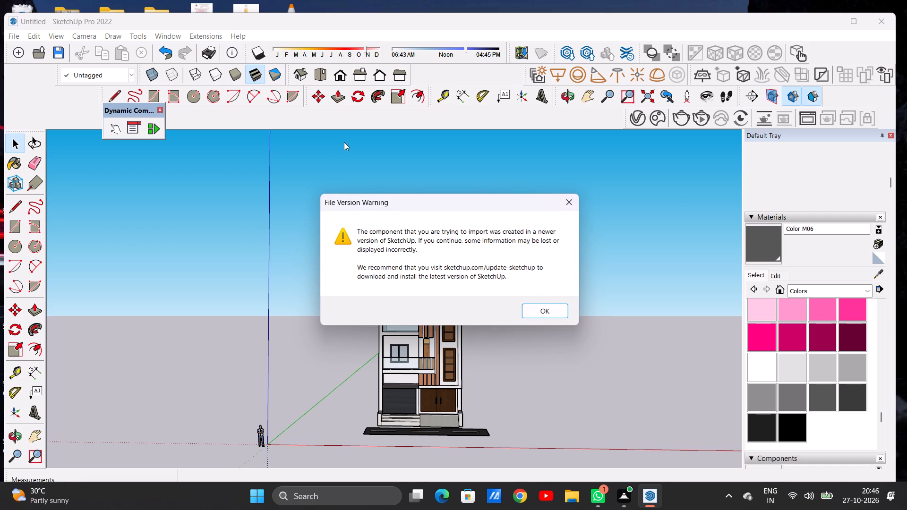
pyautogui.click(555, 312)
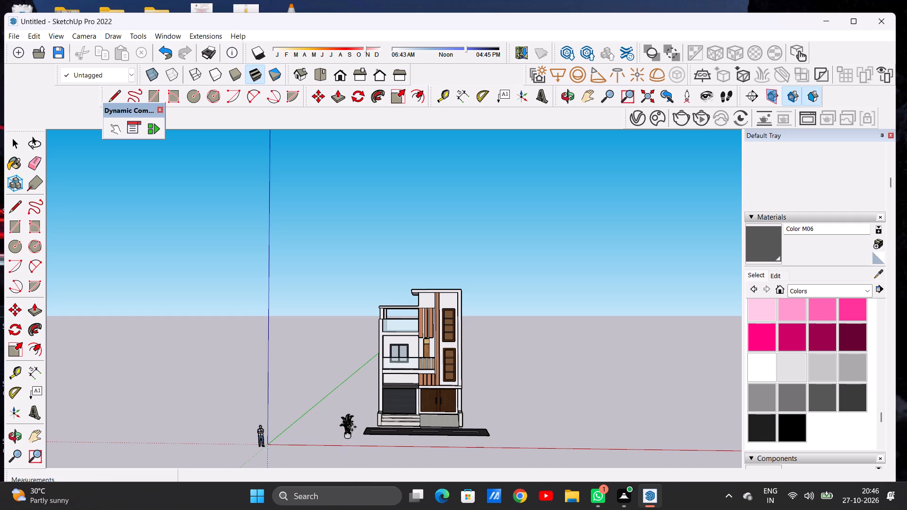
pyautogui.scroll(18, 361, 427)
pyautogui.moveTo(379, 407); pyautogui.dragTo(379, 420, button='middle')
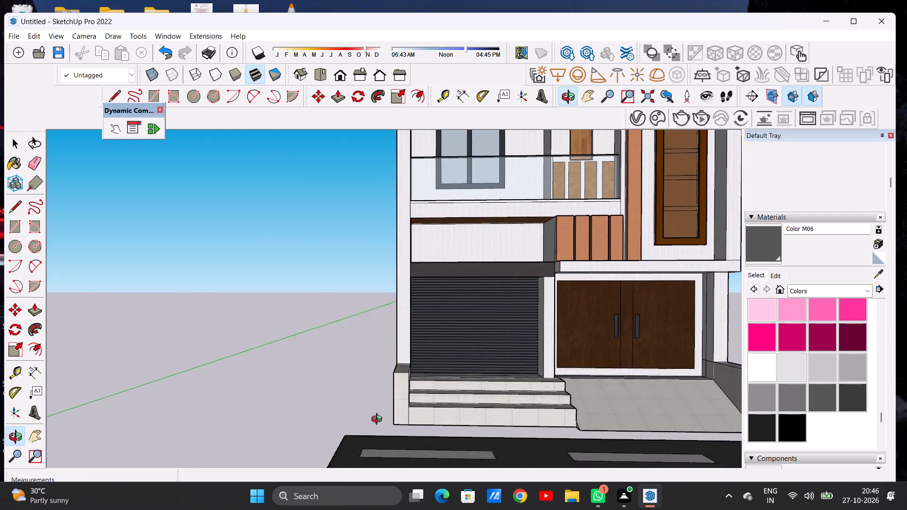
pyautogui.moveTo(379, 420); pyautogui.dragTo(378, 450, button='middle')
pyautogui.scroll(-3, 375, 414)
pyautogui.scroll(5, 377, 403)
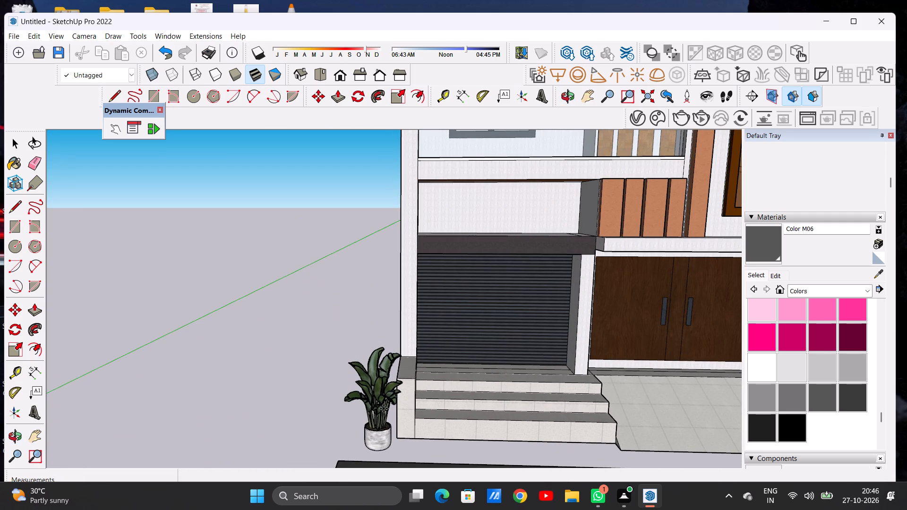
pyautogui.click(384, 408)
# Scale the potted plant taller along the blue axis, keeping its width and depth.
pyautogui.scroll(-5, 385, 372)
pyautogui.moveTo(394, 416); pyautogui.dragTo(382, 427, button='middle')
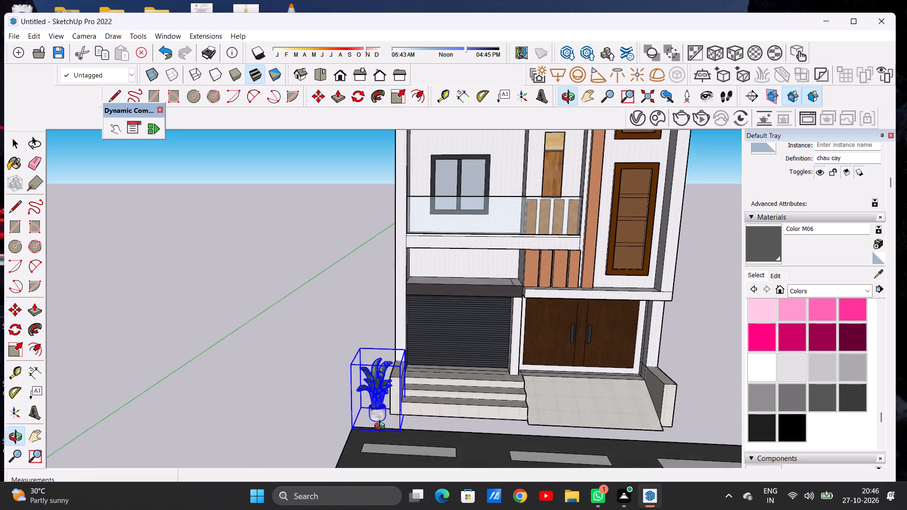
pyautogui.moveTo(382, 427); pyautogui.dragTo(379, 433, button='middle')
pyautogui.press('space')
pyautogui.scroll(4, 385, 398)
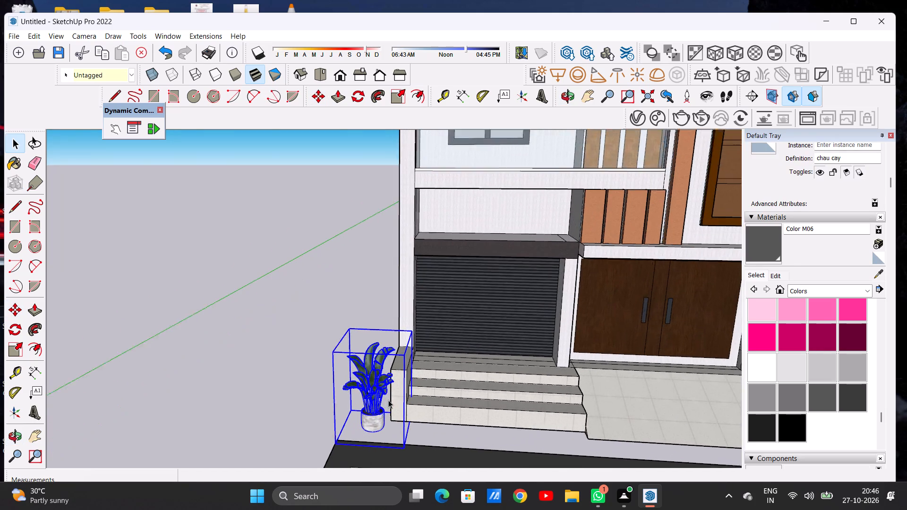
pyautogui.scroll(1, 388, 400)
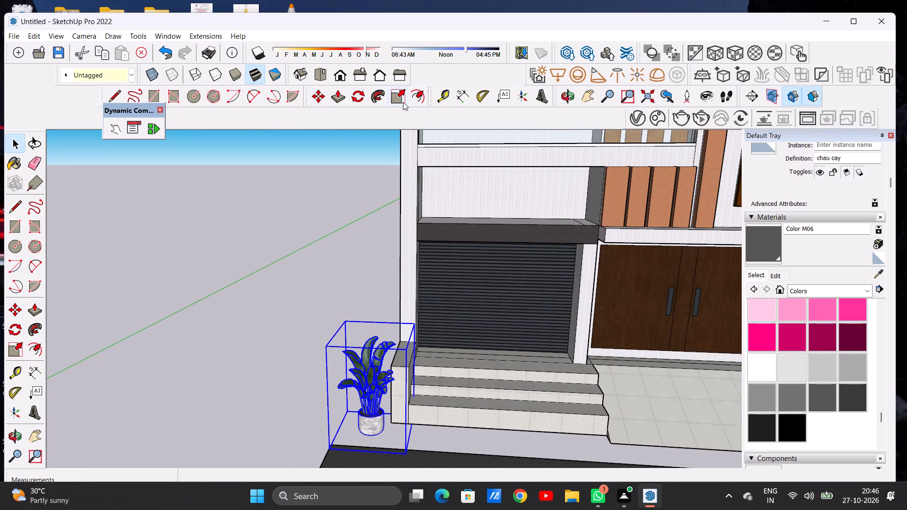
pyautogui.click(397, 99)
pyautogui.click(373, 332)
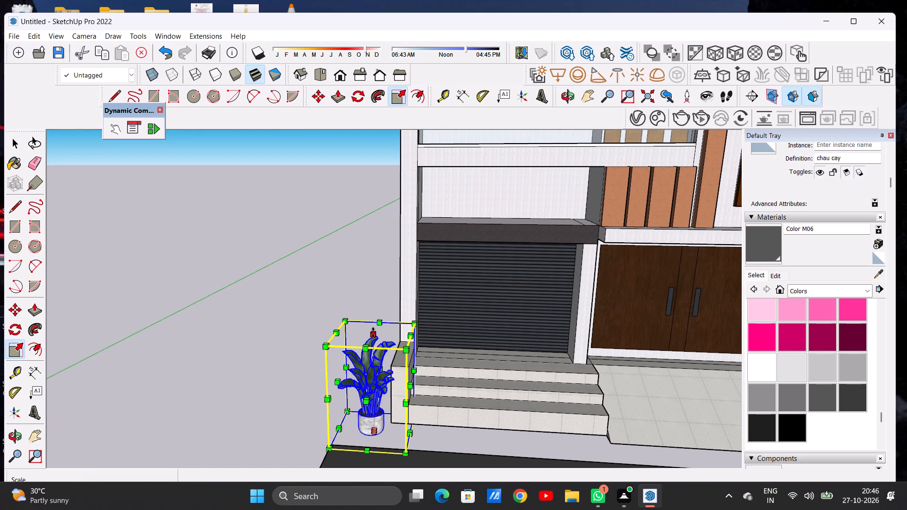
pyautogui.click(373, 270)
pyautogui.scroll(-9, 394, 276)
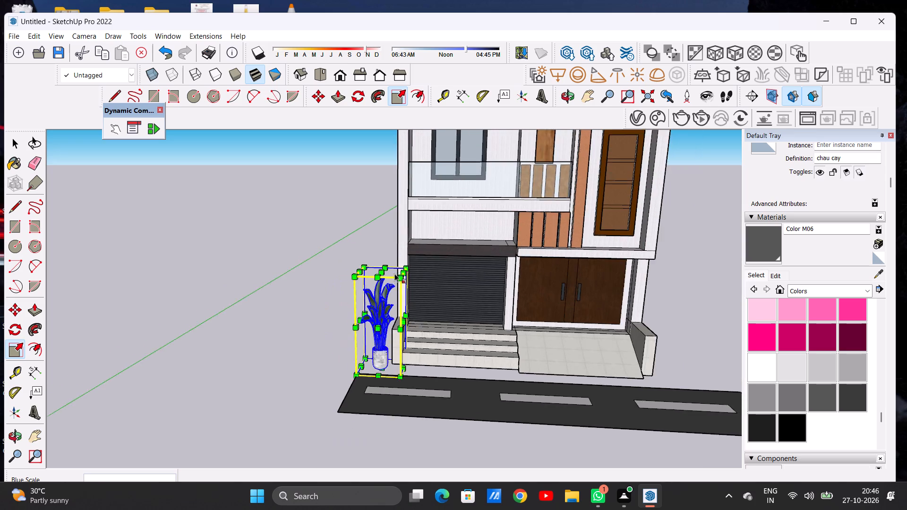
pyautogui.scroll(-3, 394, 273)
pyautogui.moveTo(379, 313); pyautogui.dragTo(476, 320, button='middle')
pyautogui.scroll(3, 378, 328)
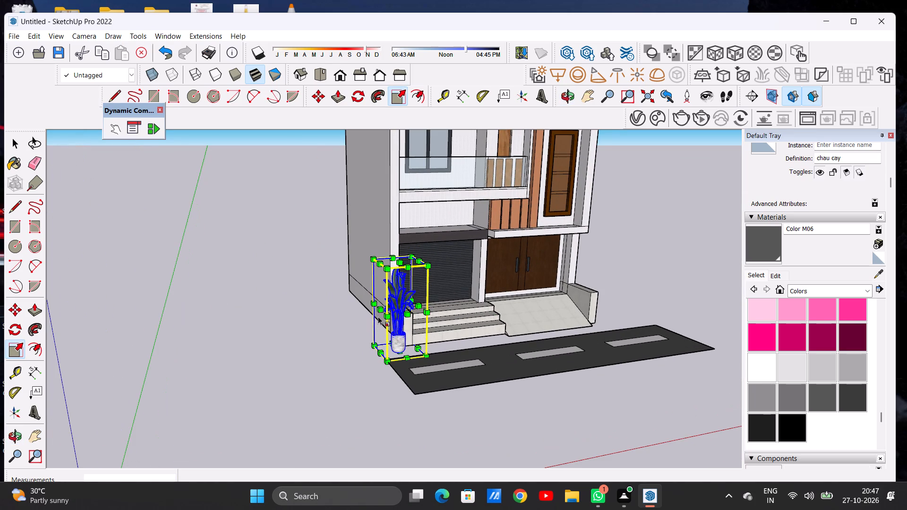
pyautogui.press('space')
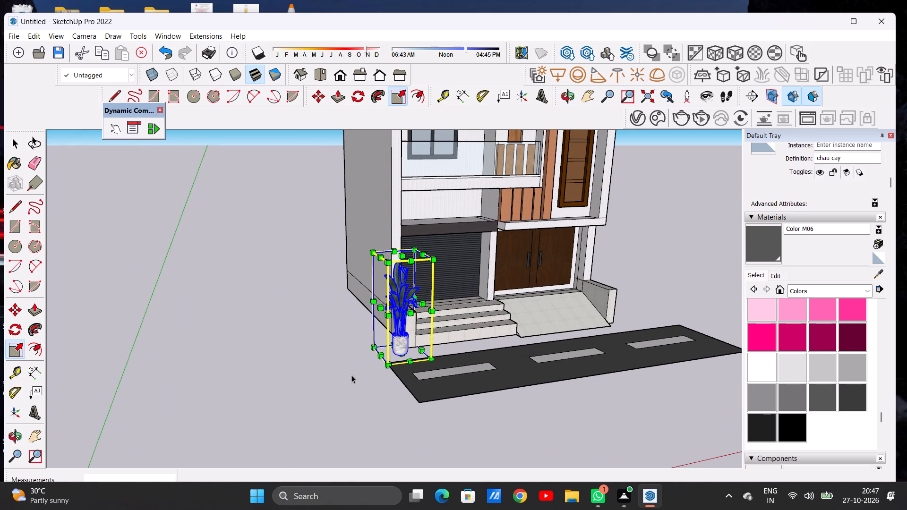
# Move the potted plant about 6 7/16" outward, away from the side wall of the front steps, and deselect it.
pyautogui.press('m')
pyautogui.scroll(10, 391, 368)
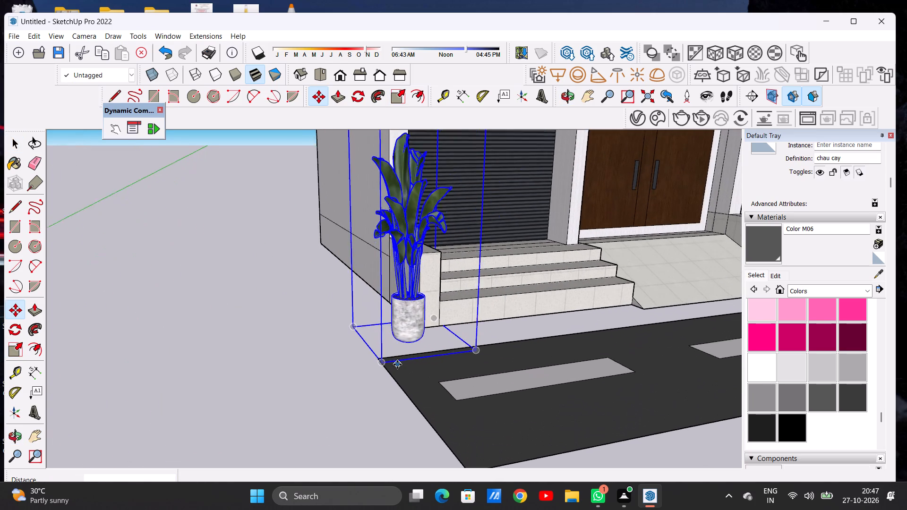
pyautogui.click(380, 366)
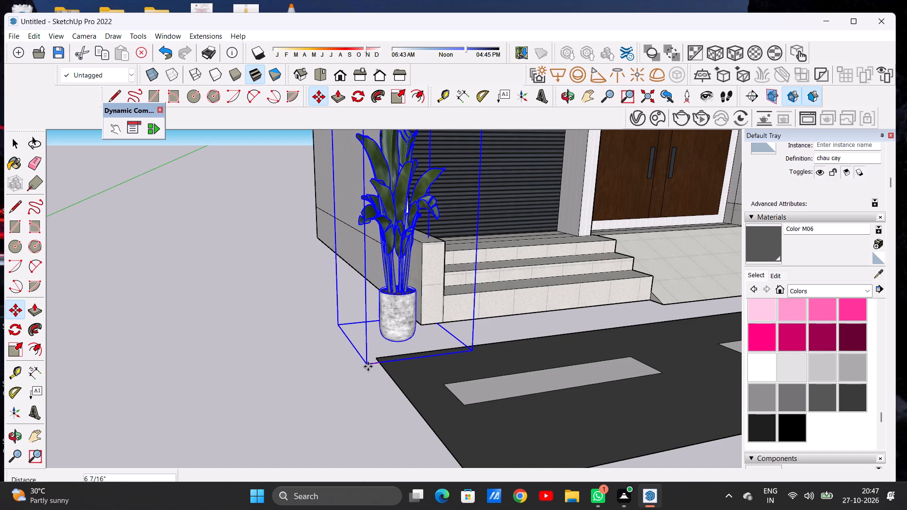
pyautogui.click(368, 366)
pyautogui.press('space')
pyautogui.scroll(-8, 371, 362)
pyautogui.scroll(1, 380, 352)
pyautogui.scroll(-3, 381, 352)
pyautogui.moveTo(408, 354); pyautogui.dragTo(344, 331, button='middle')
pyautogui.click(331, 346)
pyautogui.scroll(-4, 370, 352)
pyautogui.moveTo(357, 327); pyautogui.dragTo(355, 313, button='middle')
pyautogui.scroll(5, 365, 324)
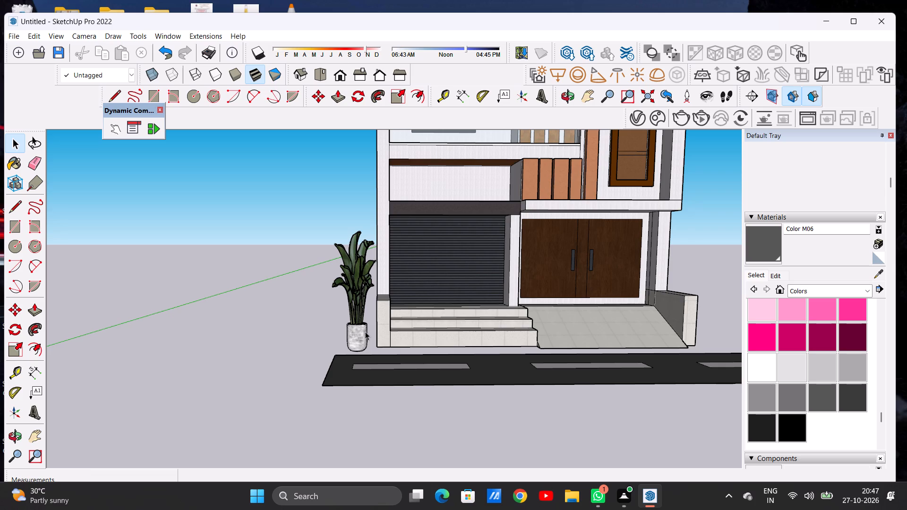
# Move the potted plant about 2' 1" back toward the house, close beside the side wall of the front steps, and deselect it.
pyautogui.scroll(-1, 373, 327)
pyautogui.scroll(1, 373, 327)
pyautogui.scroll(-4, 373, 327)
pyautogui.scroll(1, 361, 332)
pyautogui.scroll(-1, 361, 332)
pyautogui.scroll(4, 361, 332)
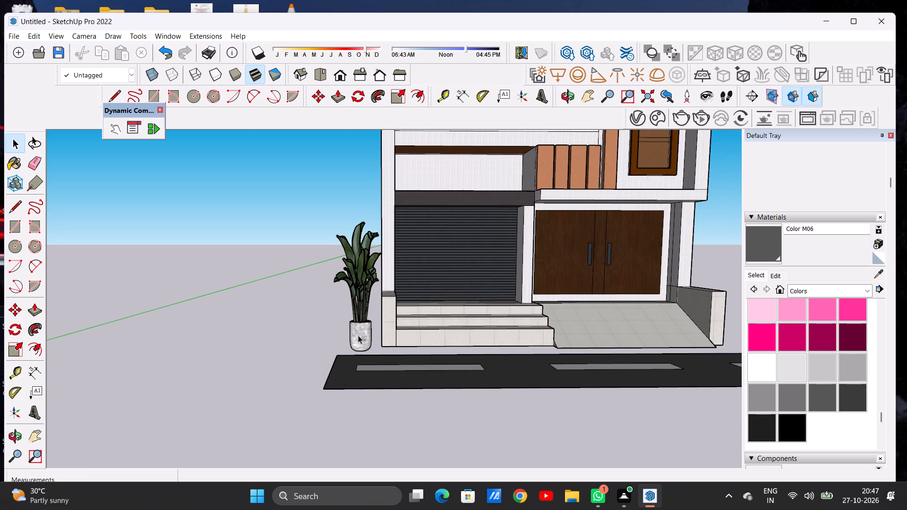
pyautogui.moveTo(357, 339); pyautogui.dragTo(349, 383, button='middle')
pyautogui.scroll(4, 353, 362)
pyautogui.click(365, 355)
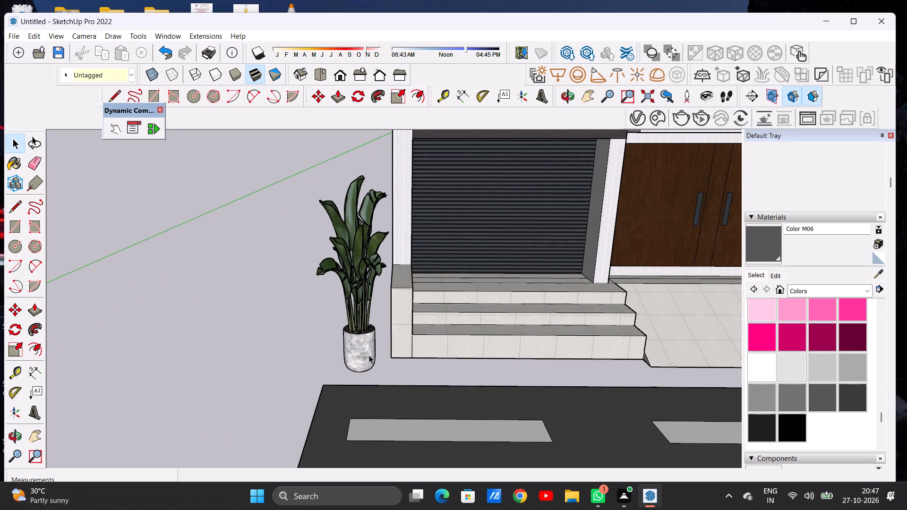
pyautogui.moveTo(359, 363); pyautogui.dragTo(356, 395, button='middle')
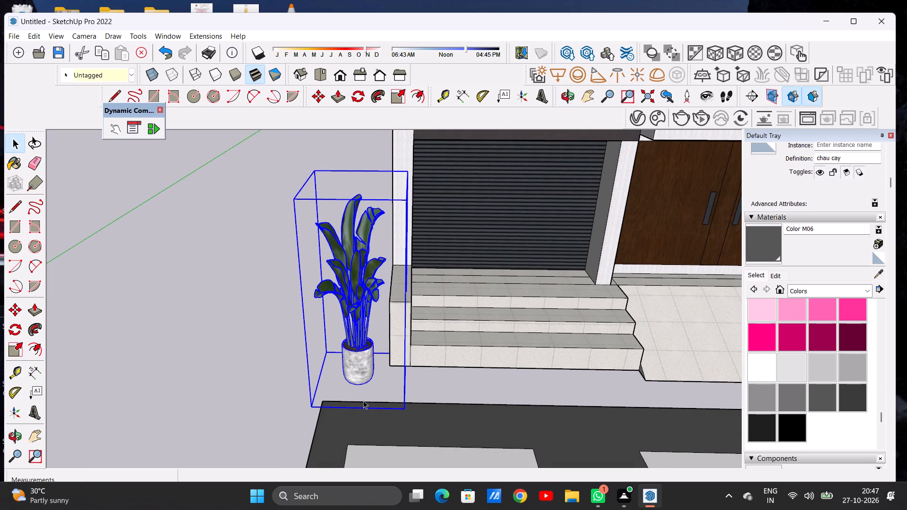
pyautogui.press('m')
pyautogui.scroll(6, 398, 392)
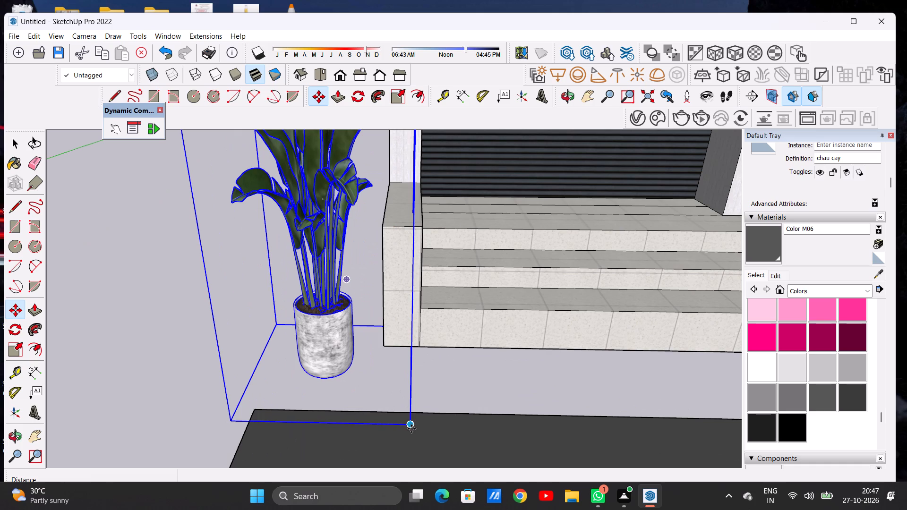
pyautogui.click(411, 429)
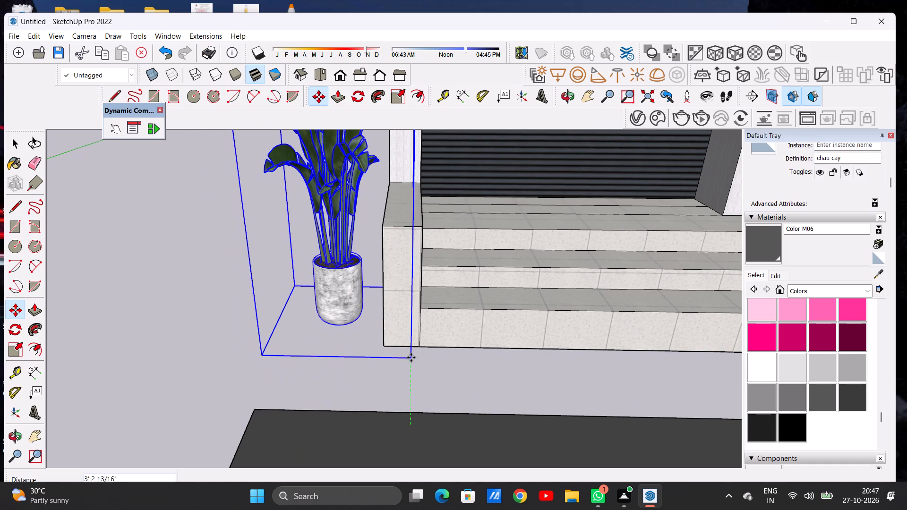
pyautogui.click(436, 382)
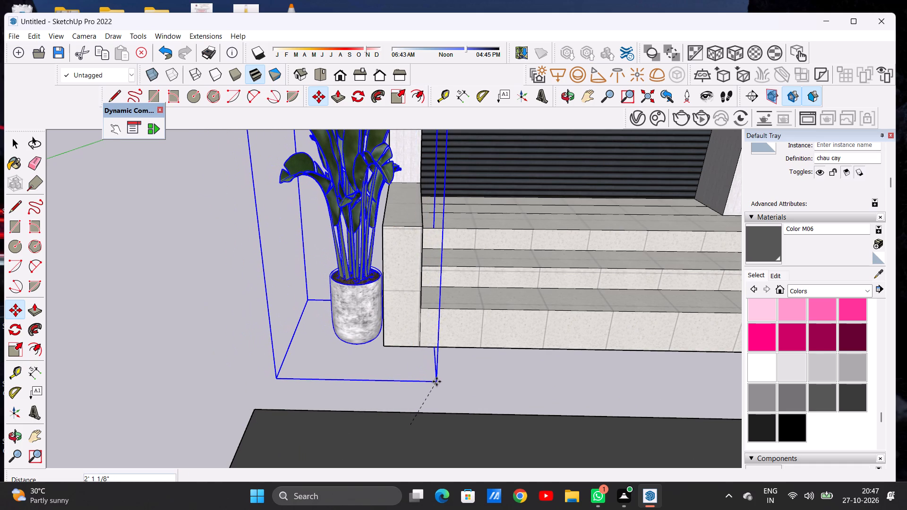
pyautogui.press('space')
pyautogui.click(232, 359)
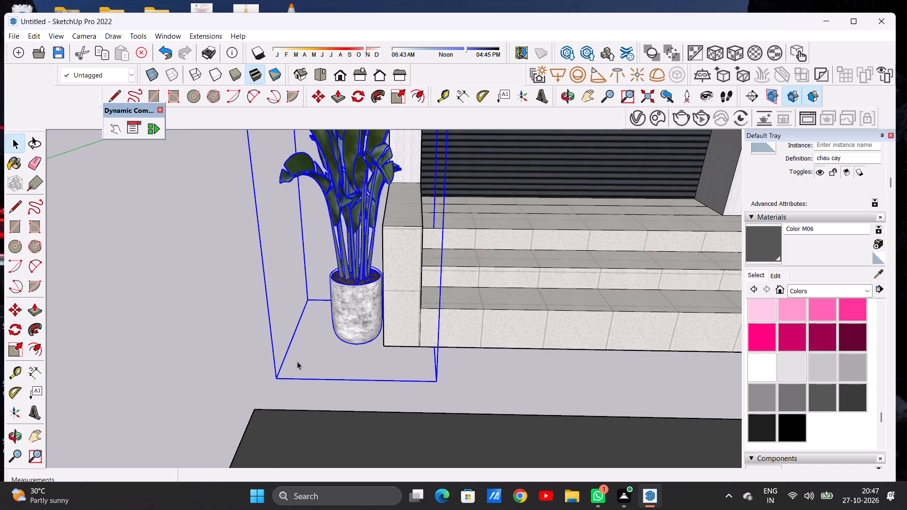
# Copy the potted plant about 29' 10" along the red axis to the outer side of the entrance ramp, and deselect it.
pyautogui.scroll(-15, 346, 359)
pyautogui.scroll(1, 423, 326)
pyautogui.scroll(-12, 398, 269)
pyautogui.moveTo(404, 315); pyautogui.dragTo(397, 261, button='middle')
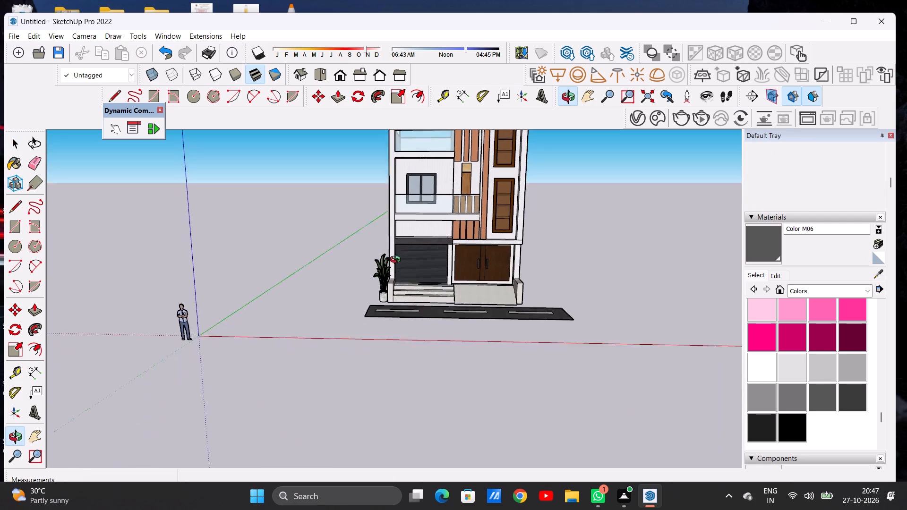
pyautogui.moveTo(397, 261); pyautogui.dragTo(396, 256, button='middle')
pyautogui.scroll(7, 394, 267)
pyautogui.scroll(-1, 354, 302)
pyautogui.scroll(1, 354, 302)
pyautogui.scroll(-3, 354, 302)
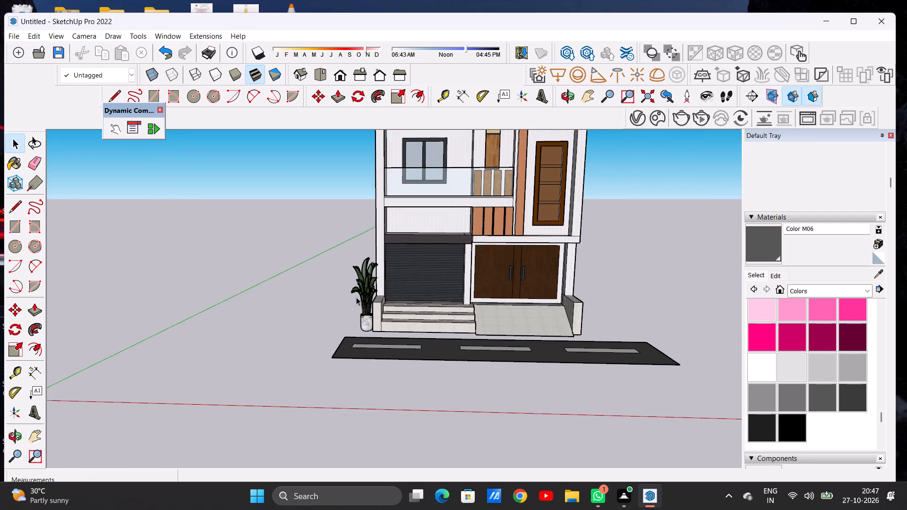
pyautogui.scroll(-2, 356, 297)
pyautogui.scroll(1, 356, 297)
pyautogui.scroll(-3, 357, 297)
pyautogui.scroll(5, 575, 314)
pyautogui.moveTo(552, 309); pyautogui.dragTo(539, 365, button='middle')
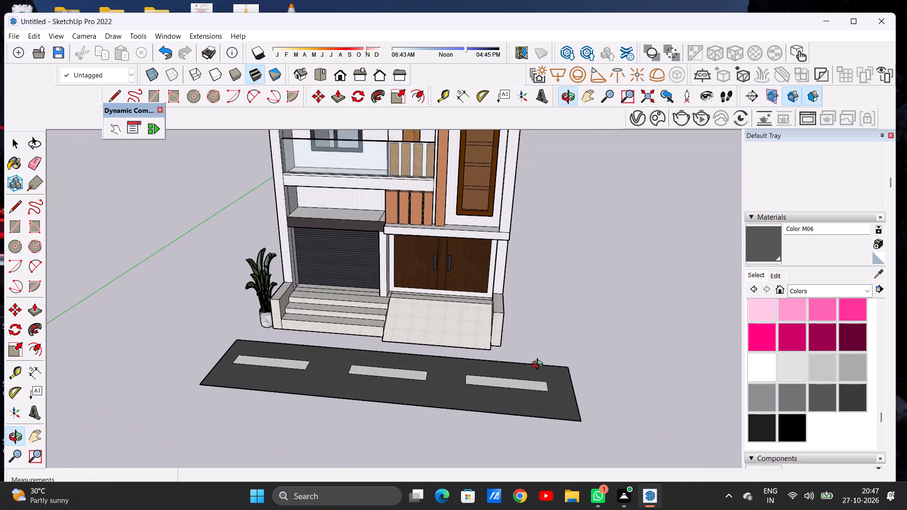
pyautogui.moveTo(539, 365); pyautogui.dragTo(540, 364, button='middle')
pyautogui.scroll(4, 536, 340)
pyautogui.click(175, 318)
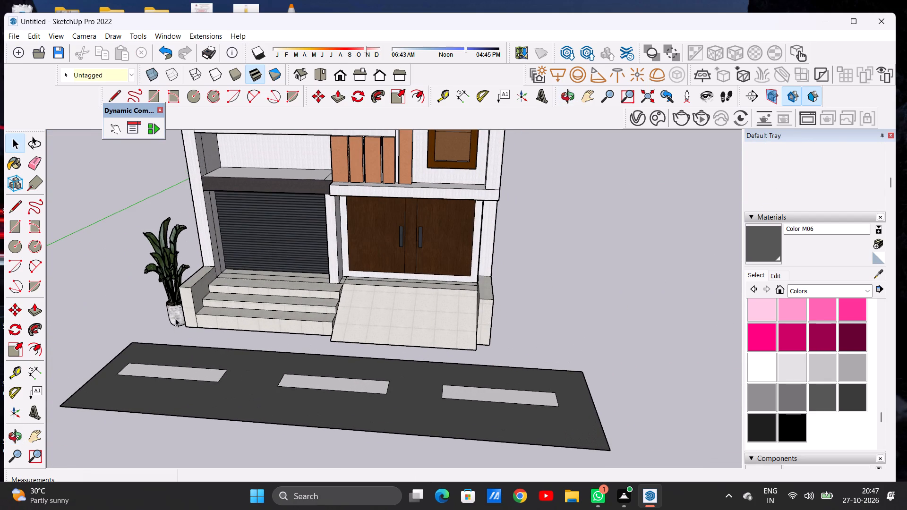
pyautogui.press('m')
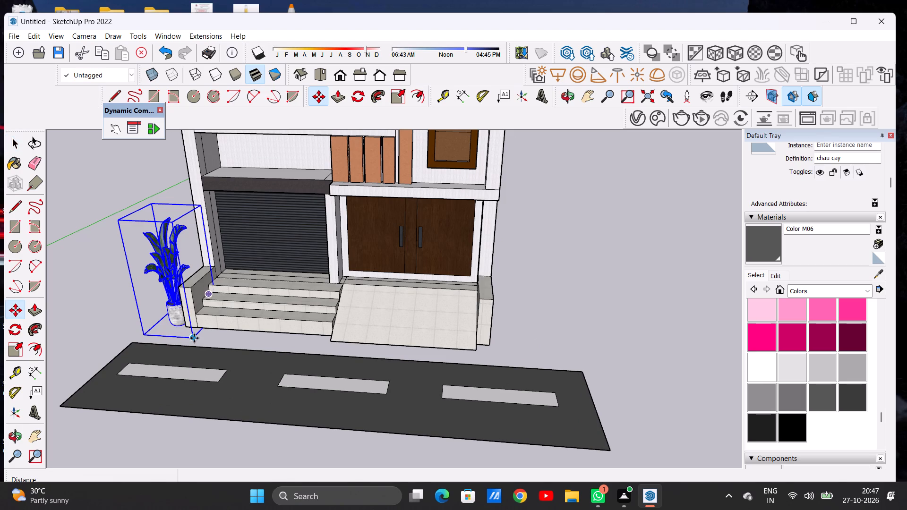
pyautogui.click(194, 338)
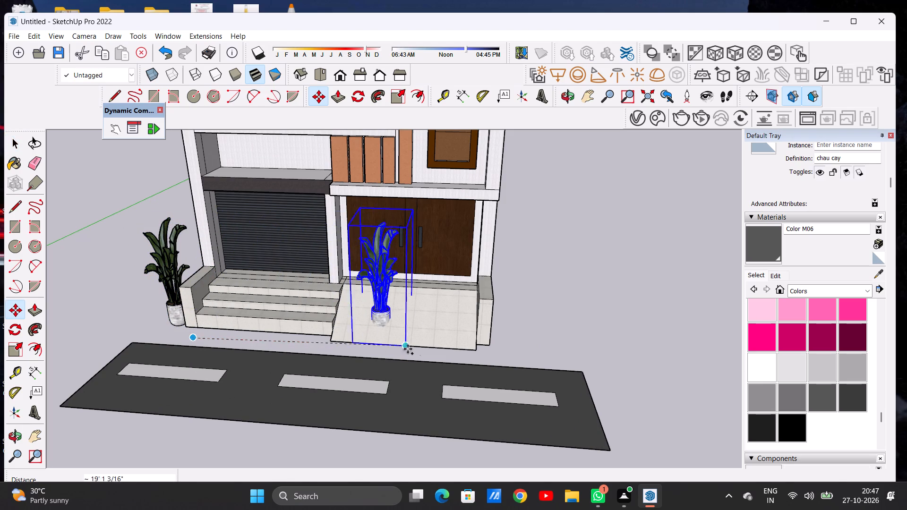
pyautogui.scroll(4, 547, 359)
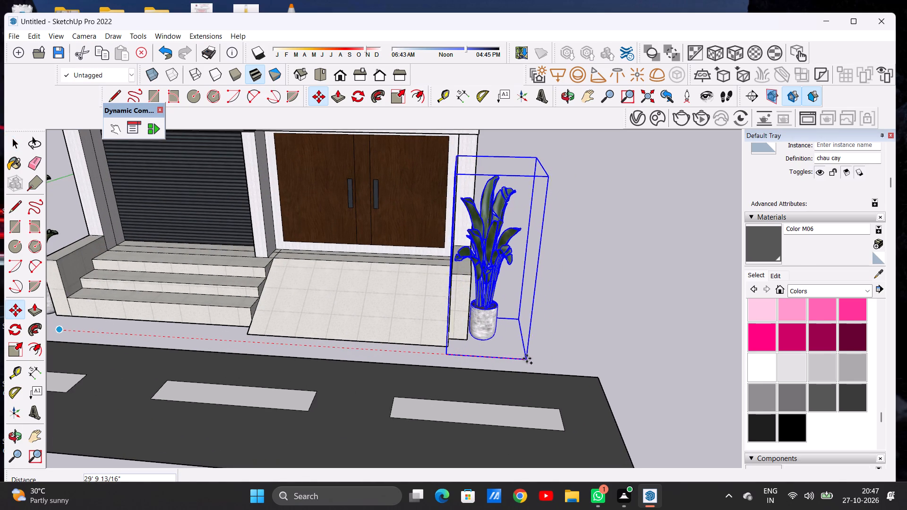
pyautogui.click(527, 358)
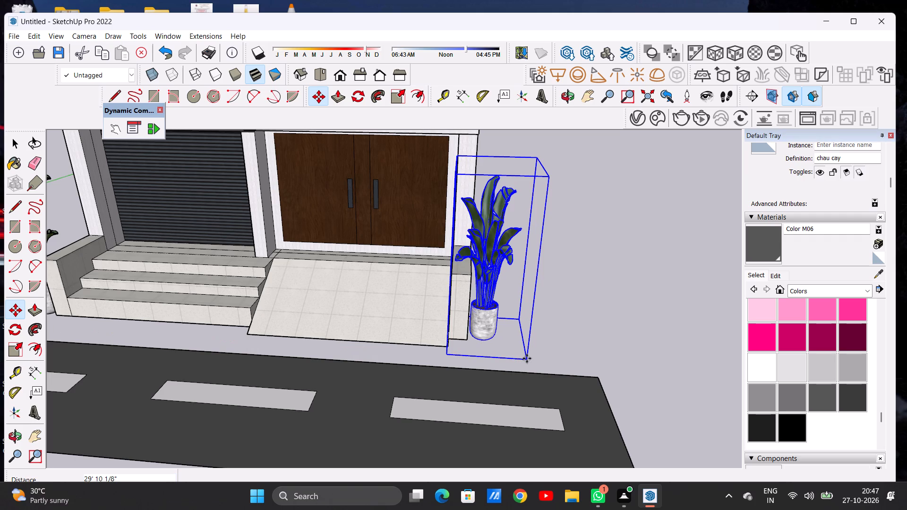
pyautogui.press('space')
pyautogui.click(560, 337)
# Examine the full front of the house with the road and the potted plants at both ends of the entrance.
pyautogui.scroll(-4, 446, 348)
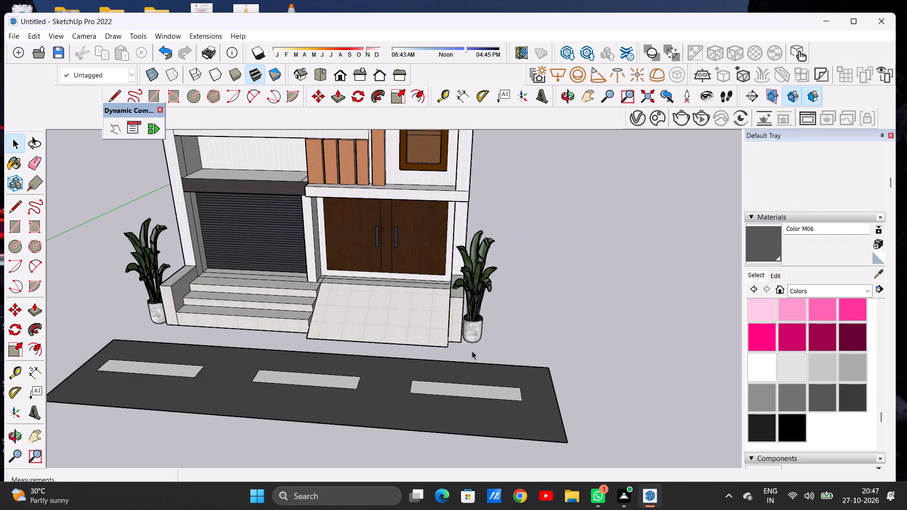
pyautogui.scroll(-10, 504, 345)
pyautogui.moveTo(423, 362); pyautogui.dragTo(443, 297, button='middle')
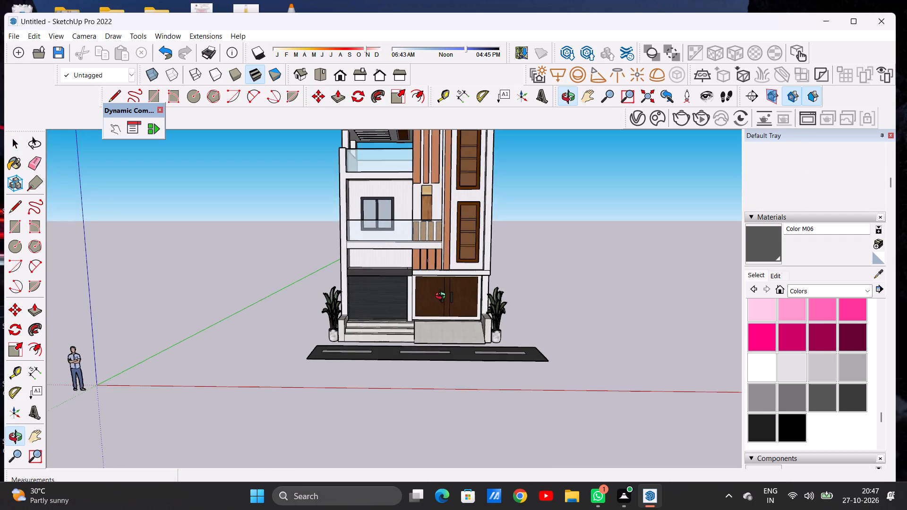
pyautogui.moveTo(443, 297); pyautogui.dragTo(446, 300, button='middle')
pyautogui.scroll(-8, 451, 355)
pyautogui.scroll(7, 440, 294)
pyautogui.moveTo(492, 323); pyautogui.dragTo(435, 318, button='middle')
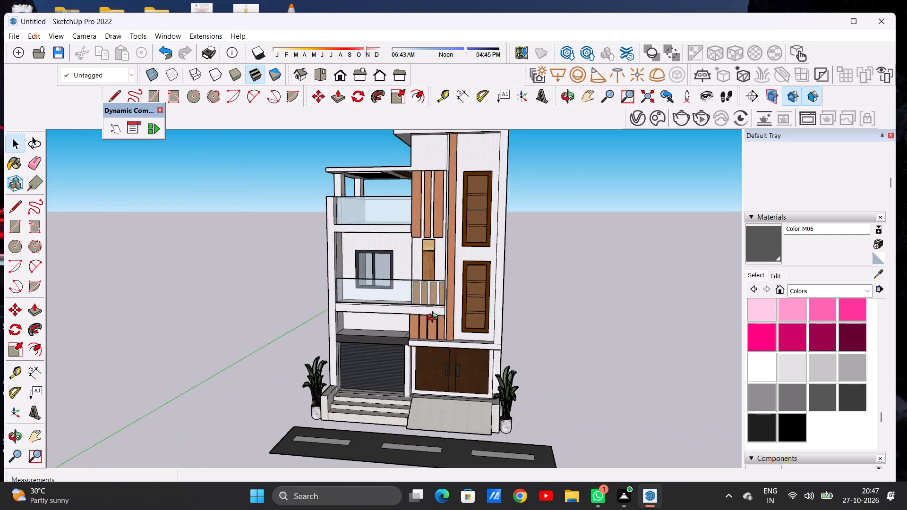
pyautogui.moveTo(435, 318); pyautogui.dragTo(485, 315, button='middle')
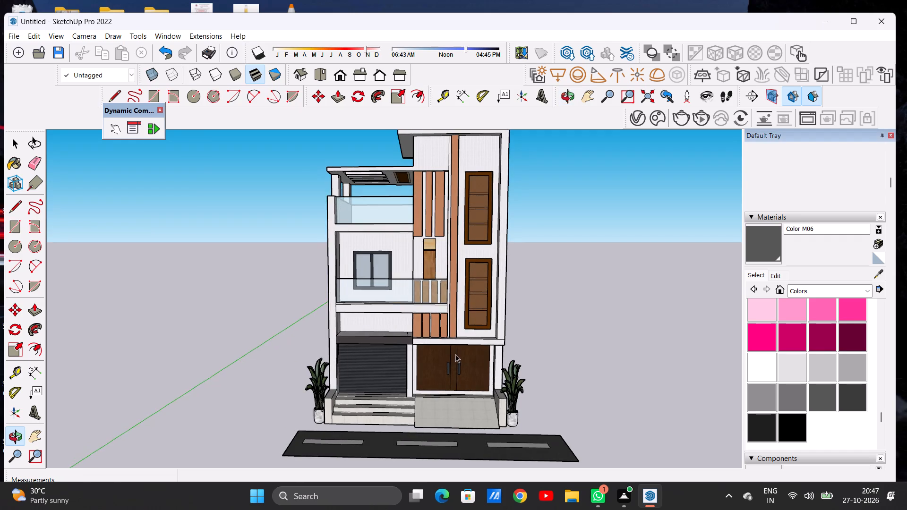
pyautogui.scroll(-3, 445, 374)
pyautogui.moveTo(445, 389); pyautogui.dragTo(436, 388, button='middle')
pyautogui.scroll(2, 454, 423)
pyautogui.moveTo(523, 343); pyautogui.dragTo(489, 374, button='middle')
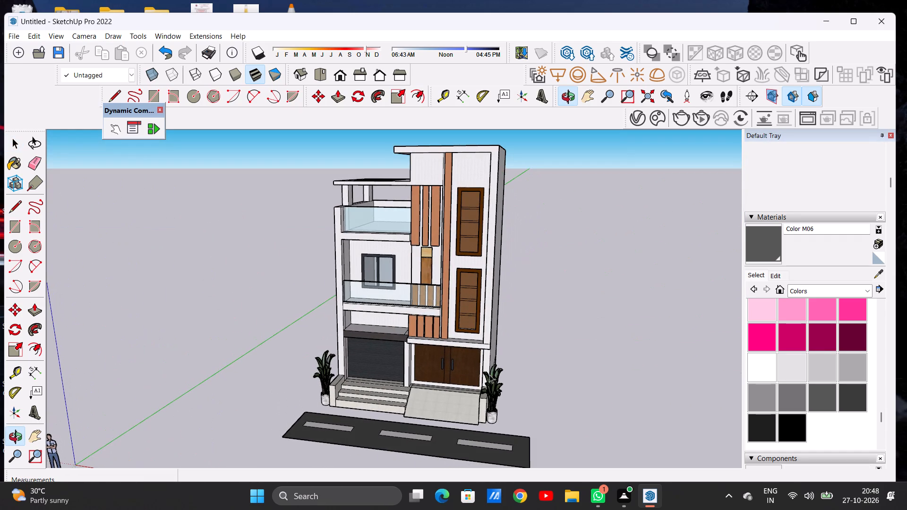
pyautogui.scroll(-3, 425, 369)
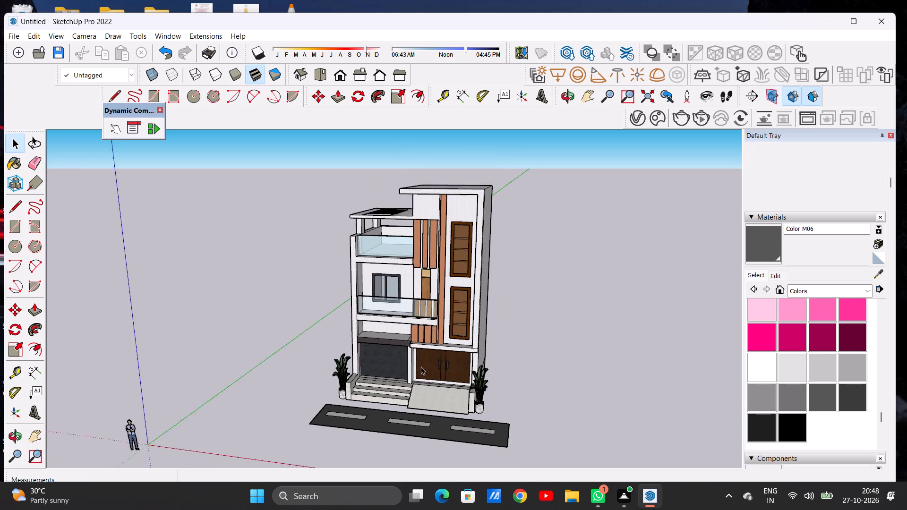
pyautogui.scroll(-4, 421, 366)
pyautogui.moveTo(420, 382); pyautogui.dragTo(460, 341, button='middle')
pyautogui.scroll(6, 472, 340)
pyautogui.moveTo(508, 336); pyautogui.dragTo(500, 336, button='middle')
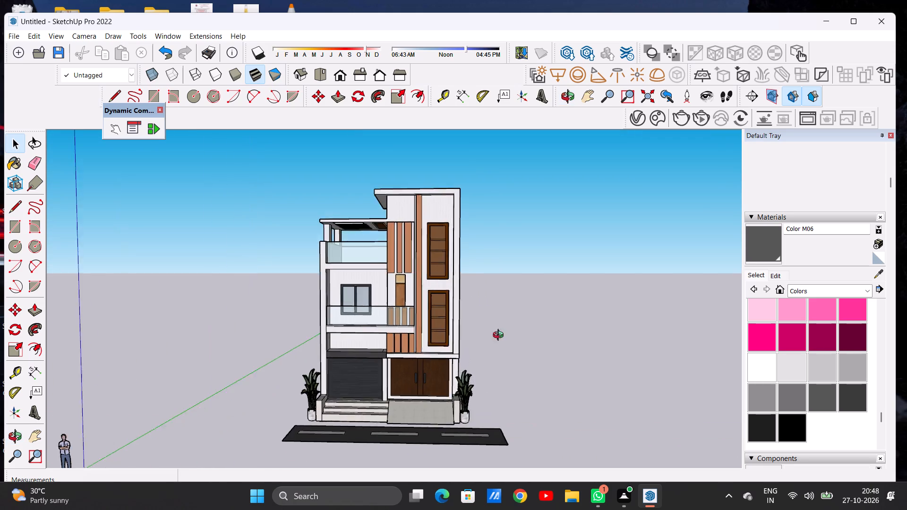
# Examine the house all the way around, covering the plain side walls, the rear and the slatted roof.
pyautogui.moveTo(500, 336); pyautogui.dragTo(286, 321, button='middle')
pyautogui.moveTo(457, 329); pyautogui.dragTo(247, 380, button='middle')
pyautogui.moveTo(397, 371); pyautogui.dragTo(385, 368, button='middle')
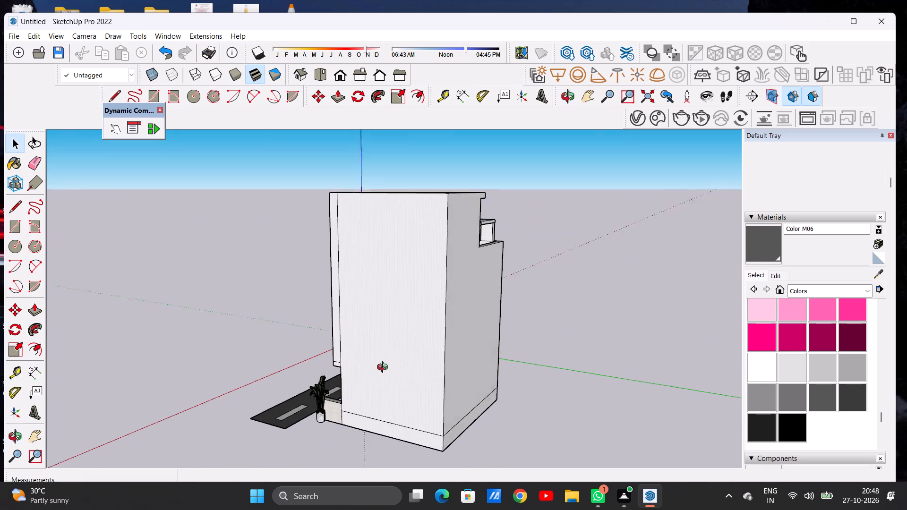
pyautogui.moveTo(385, 368); pyautogui.dragTo(215, 370, button='middle')
pyautogui.moveTo(379, 337); pyautogui.dragTo(209, 347, button='middle')
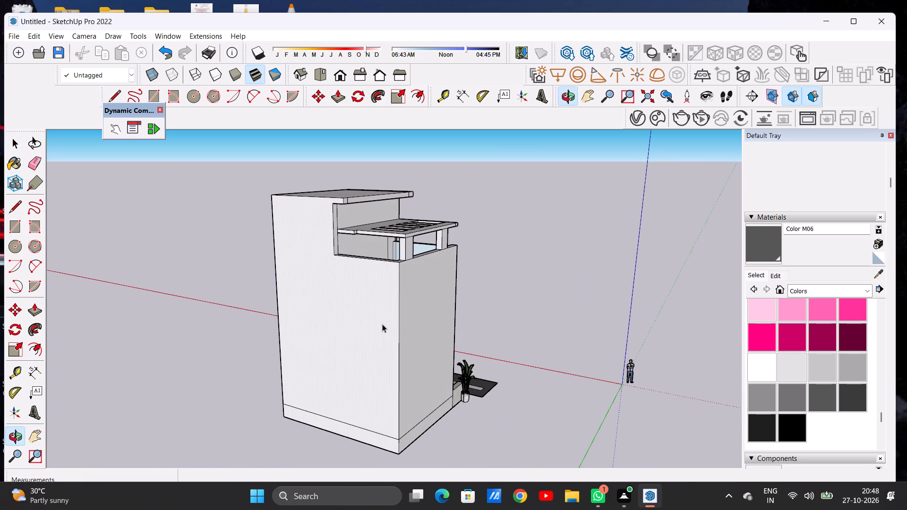
pyautogui.click(568, 94)
pyautogui.moveTo(571, 275); pyautogui.dragTo(309, 310)
pyautogui.moveTo(454, 311); pyautogui.dragTo(452, 311)
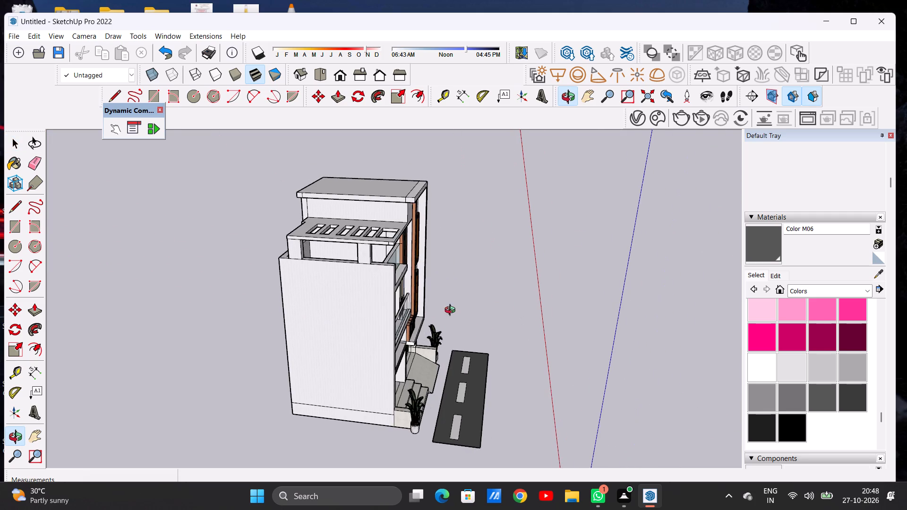
pyautogui.moveTo(452, 311); pyautogui.dragTo(279, 293)
pyautogui.moveTo(426, 307); pyautogui.dragTo(325, 270)
pyautogui.moveTo(396, 336); pyautogui.dragTo(371, 281)
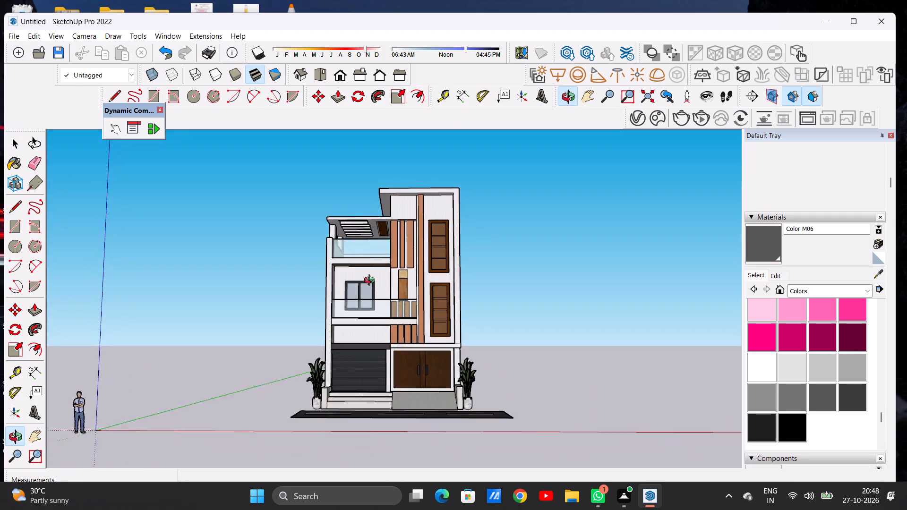
# Examine the front entrance, lower balcony and both potted plants up close and from the two front corners.
pyautogui.moveTo(371, 281); pyautogui.dragTo(370, 339)
pyautogui.scroll(10, 386, 374)
pyautogui.scroll(-6, 391, 365)
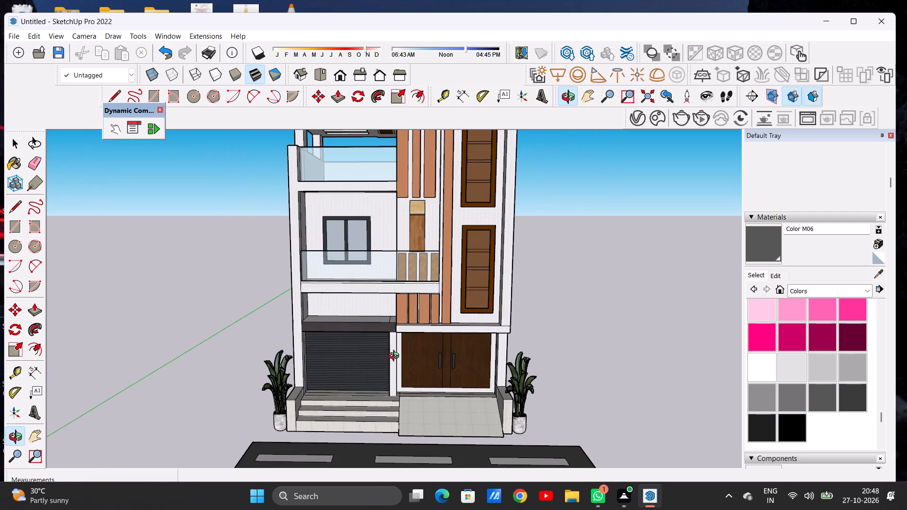
pyautogui.moveTo(383, 372); pyautogui.dragTo(369, 406)
pyautogui.scroll(3, 367, 325)
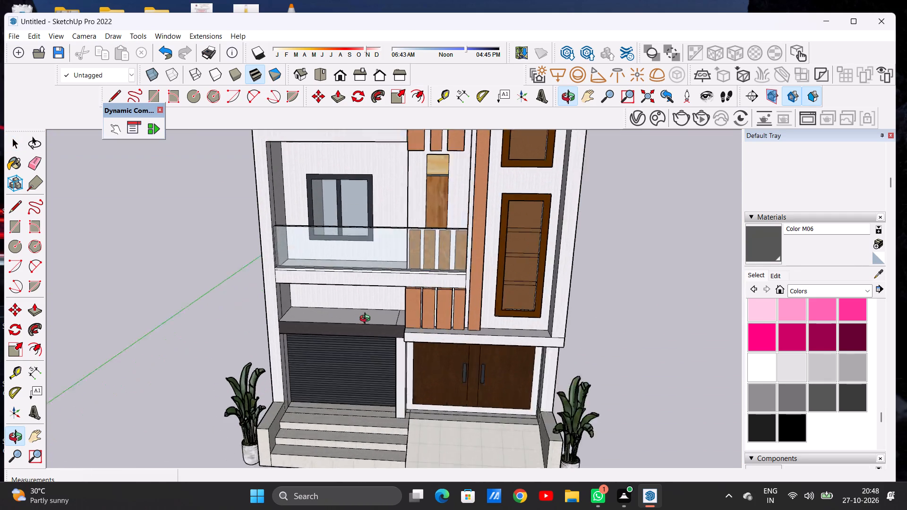
pyautogui.scroll(11, 367, 320)
pyautogui.scroll(-1, 368, 314)
pyautogui.moveTo(348, 321); pyautogui.dragTo(351, 403)
pyautogui.scroll(-1, 409, 314)
pyautogui.scroll(1, 409, 314)
pyautogui.scroll(-18, 409, 314)
pyautogui.moveTo(440, 376); pyautogui.dragTo(453, 235)
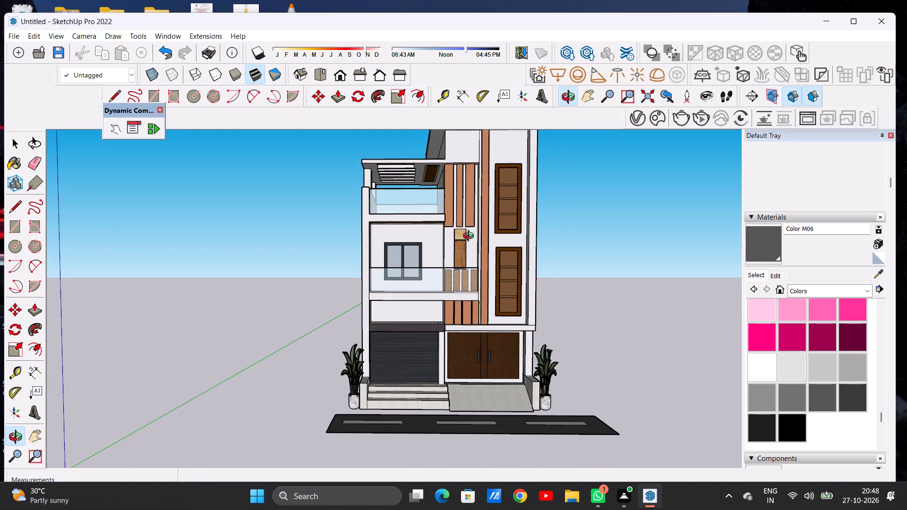
pyautogui.moveTo(552, 247); pyautogui.dragTo(319, 258)
pyautogui.moveTo(500, 268); pyautogui.dragTo(505, 283)
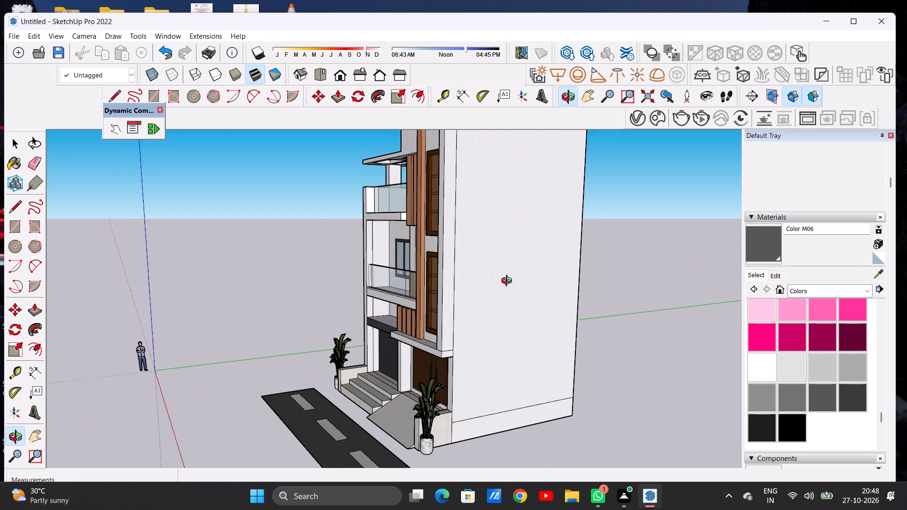
pyautogui.moveTo(381, 281); pyautogui.dragTo(553, 282)
pyautogui.moveTo(381, 286); pyautogui.dragTo(531, 287)
pyautogui.moveTo(399, 273); pyautogui.dragTo(492, 287)
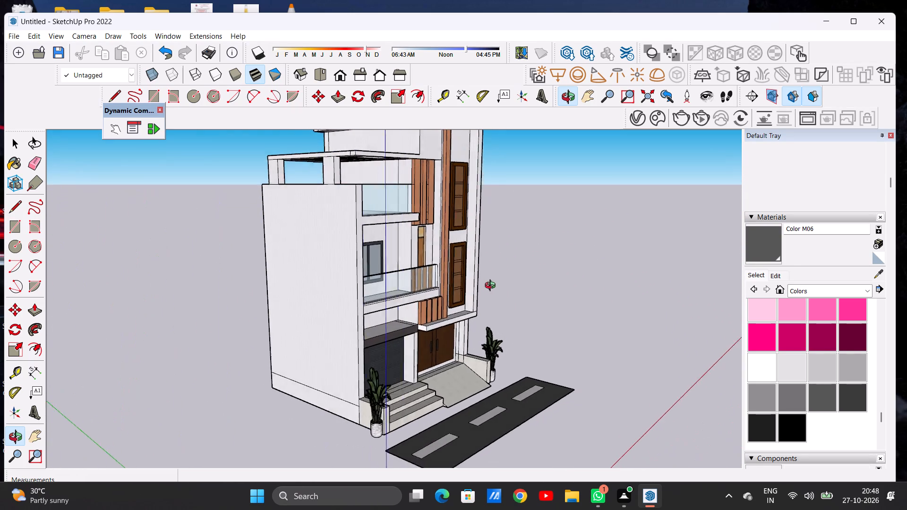
pyautogui.moveTo(492, 287); pyautogui.dragTo(493, 287)
# Examine the upper balcony and roof slats from below and above, and the whole scene from a distance.
pyautogui.scroll(14, 421, 181)
pyautogui.moveTo(411, 248); pyautogui.dragTo(269, 240)
pyautogui.scroll(-8, 471, 261)
pyautogui.moveTo(411, 265); pyautogui.dragTo(382, 182)
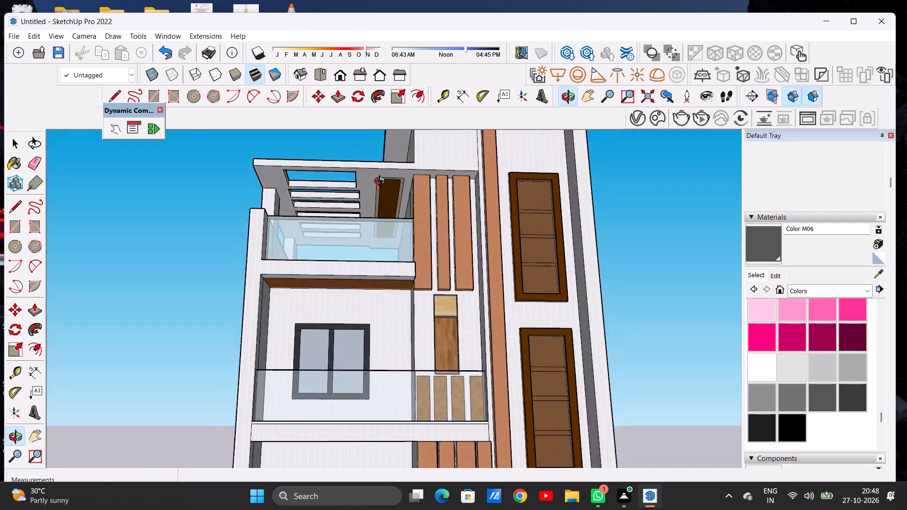
pyautogui.moveTo(382, 182); pyautogui.dragTo(378, 328)
pyautogui.scroll(-7, 391, 308)
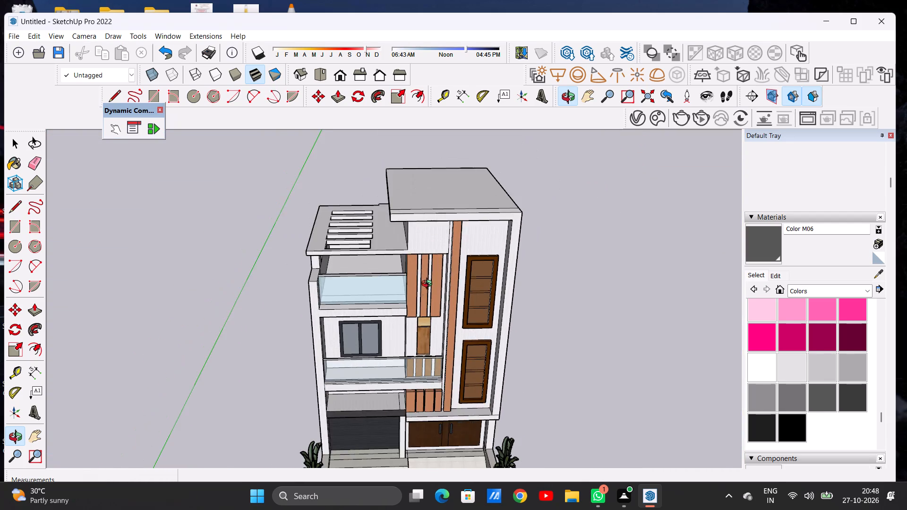
pyautogui.scroll(-4, 429, 285)
pyautogui.moveTo(440, 365); pyautogui.dragTo(429, 312, button='middle')
pyautogui.scroll(-9, 435, 276)
pyautogui.scroll(6, 469, 358)
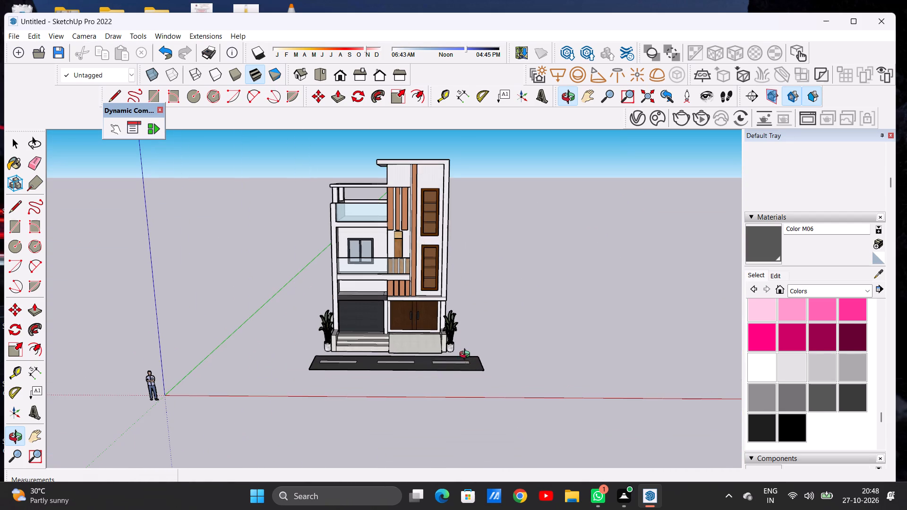
pyautogui.scroll(-10, 442, 372)
pyautogui.scroll(3, 436, 322)
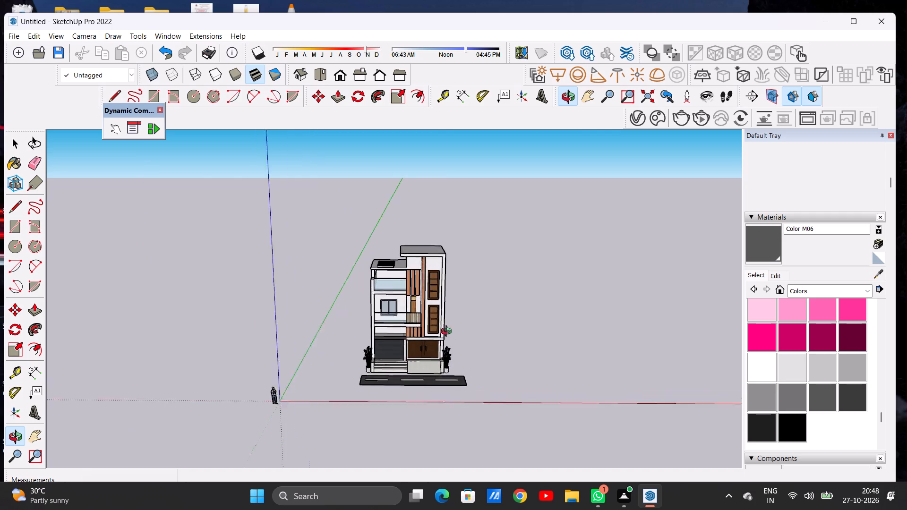
# Save the model in the Documents folder as a SketchUp model named CHINNI 07.
pyautogui.scroll(4, 448, 332)
pyautogui.moveTo(448, 357); pyautogui.dragTo(425, 363)
pyautogui.scroll(2, 431, 347)
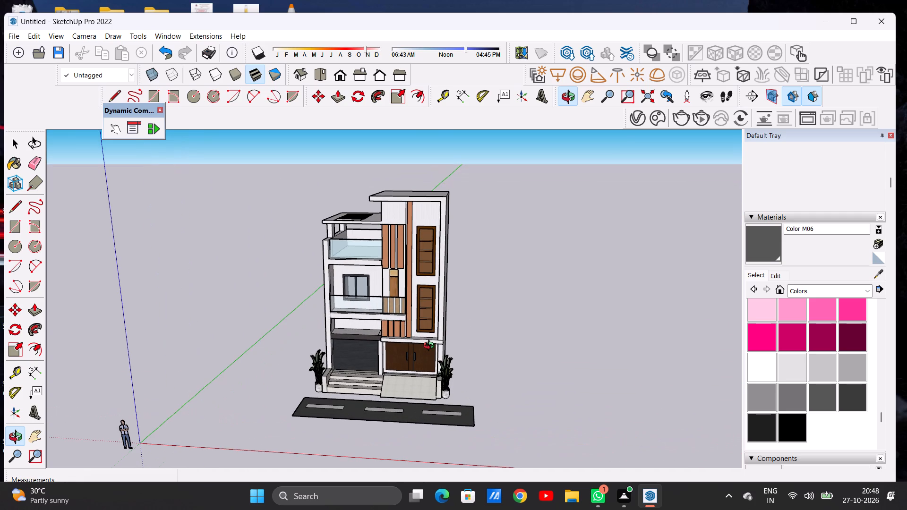
pyautogui.hotkey('ctrl', 's')
pyautogui.press('BackSpace')
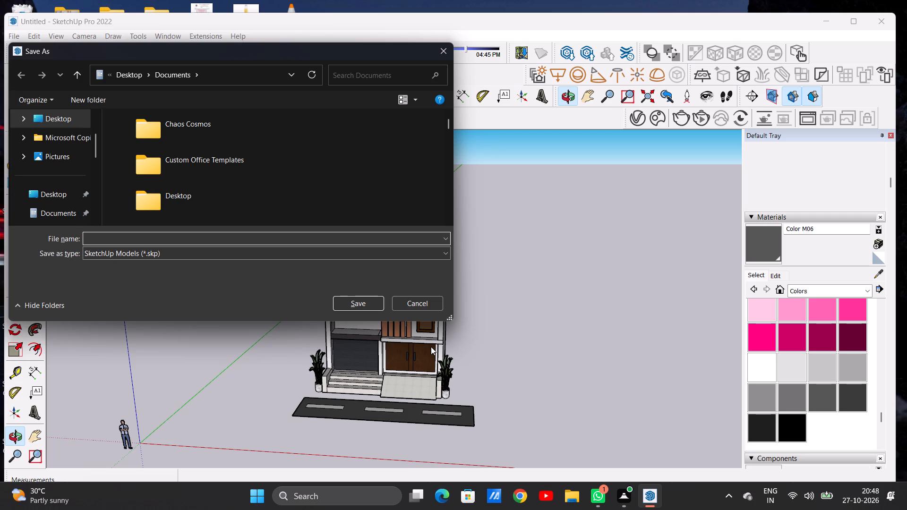
pyautogui.write('CHINNI')
pyautogui.press('space')
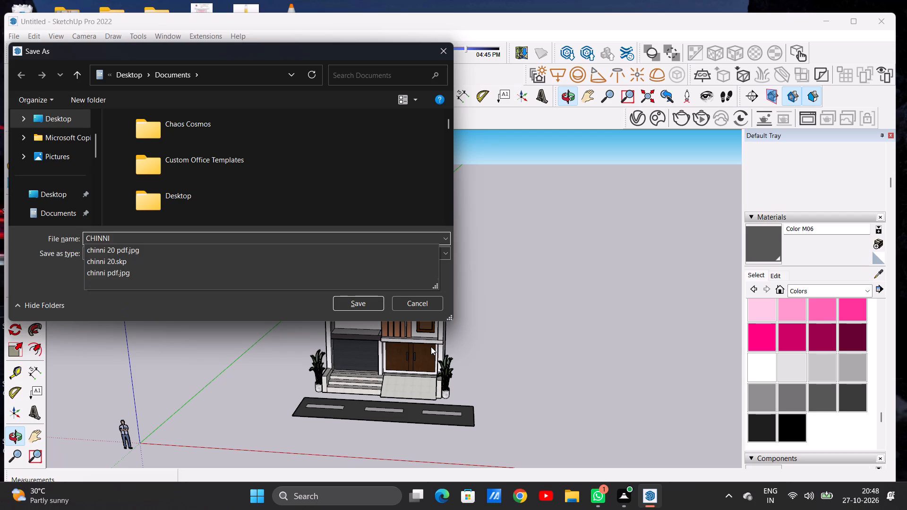
pyautogui.write('07')
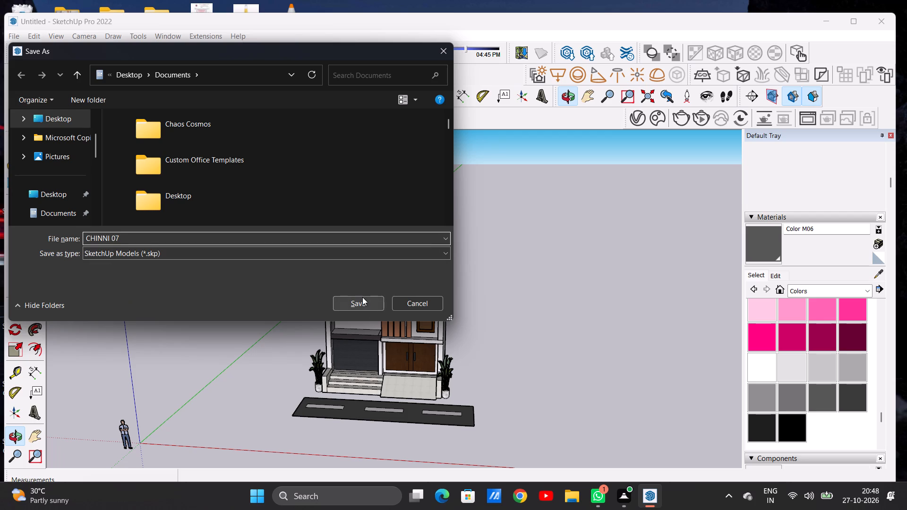
pyautogui.click(362, 299)
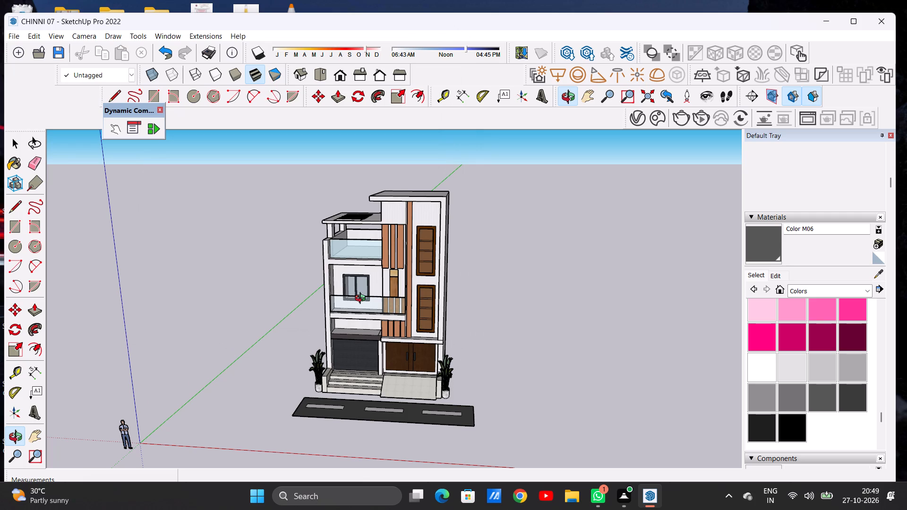
# Export the front view of the house as a 2D JPEG image named CHINNI 07 PDF in the Downloads folder.
pyautogui.click(17, 34)
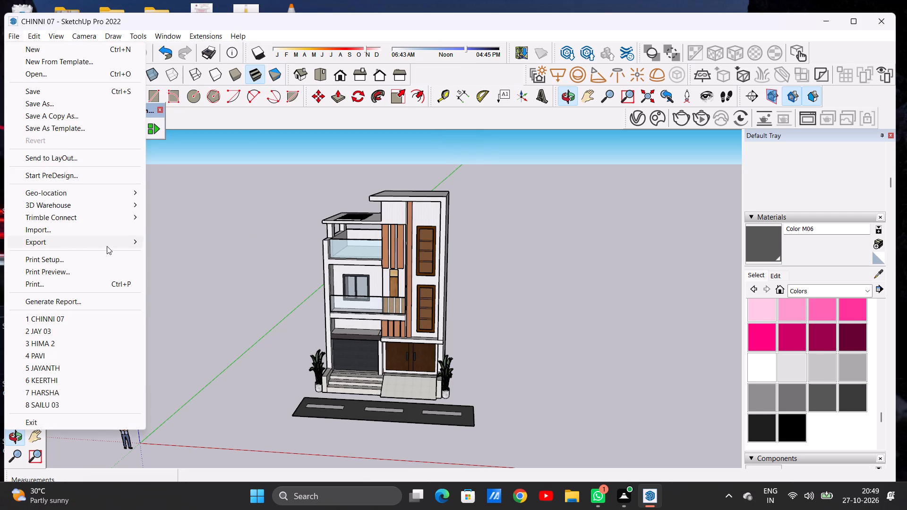
pyautogui.click(158, 258)
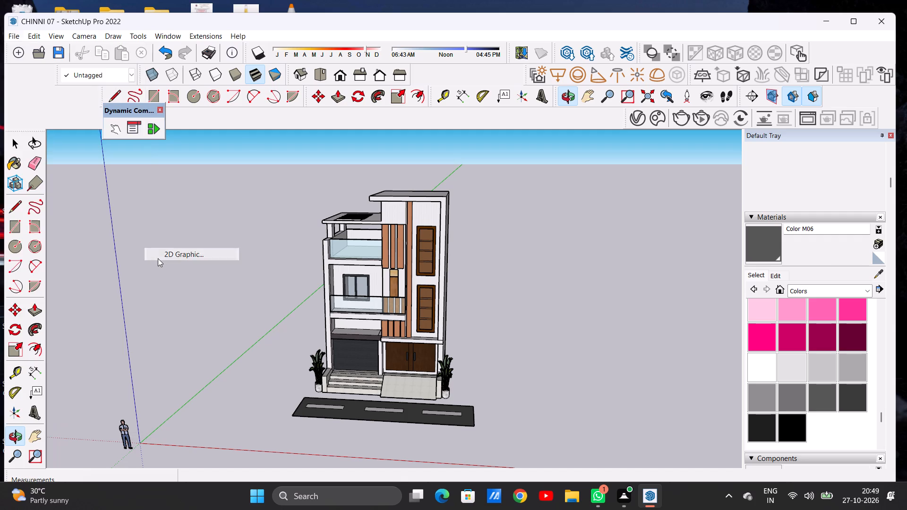
pyautogui.click(189, 238)
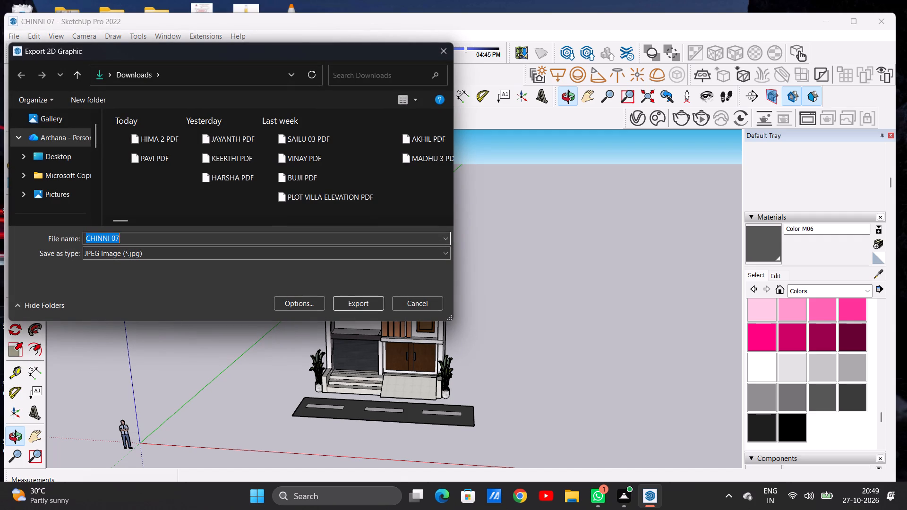
pyautogui.press('space')
pyautogui.write('PDF')
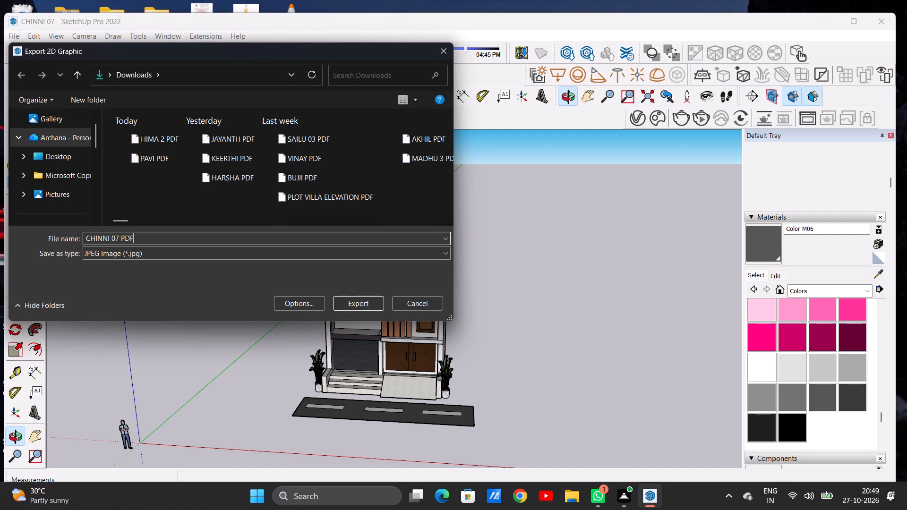
pyautogui.click(357, 298)
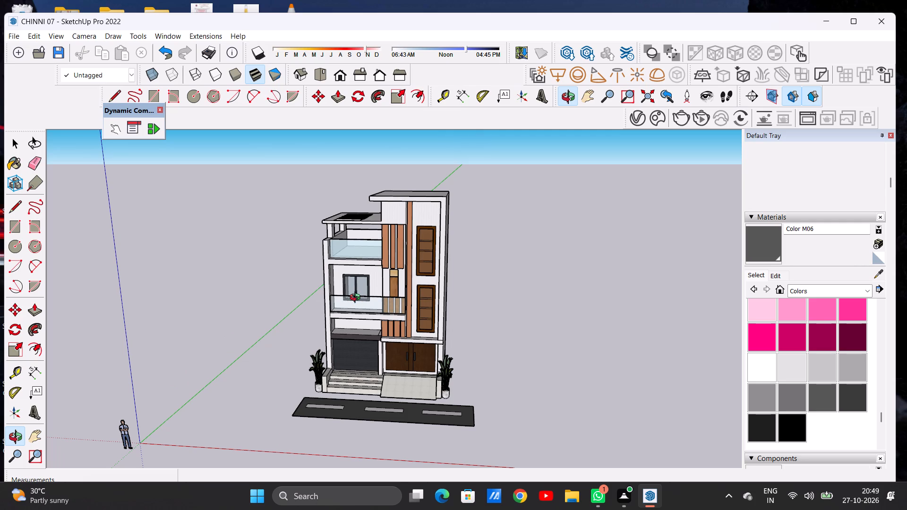
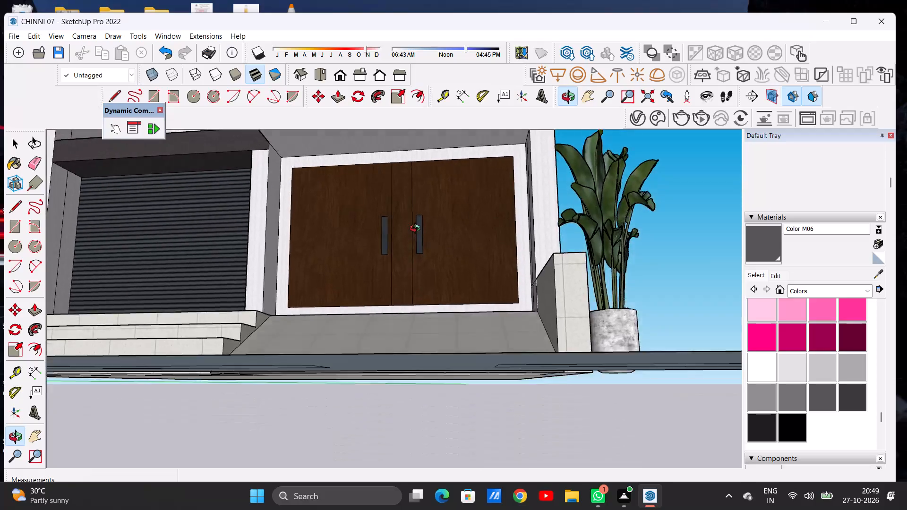
# Examine the front of the house, its entrance and the marked road up close and from a raised distant viewpoint.
pyautogui.scroll(1, 419, 309)
pyautogui.press('space')
pyautogui.scroll(-13, 447, 304)
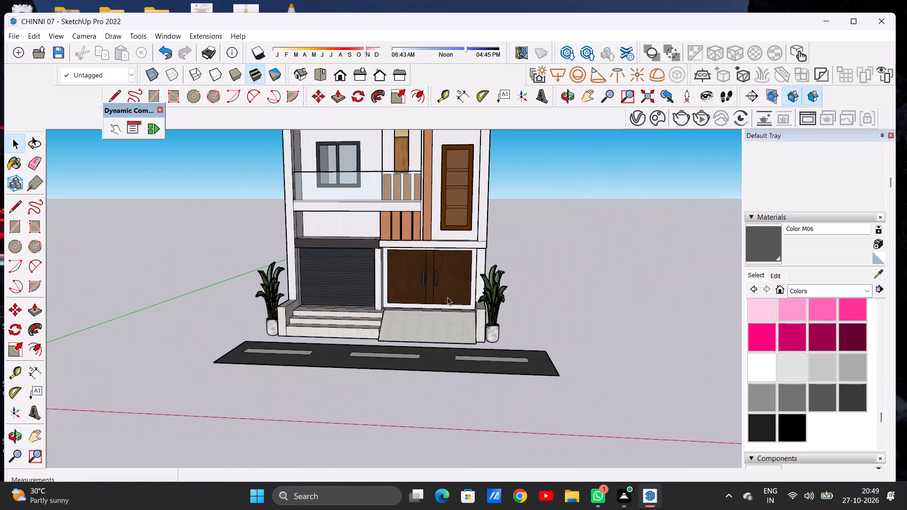
pyautogui.moveTo(420, 305); pyautogui.dragTo(440, 304, button='middle')
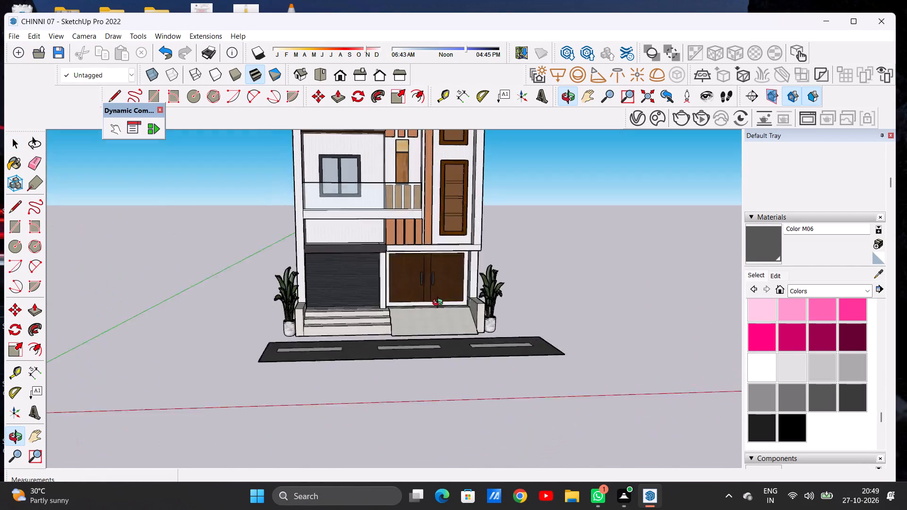
pyautogui.moveTo(440, 304); pyautogui.dragTo(401, 351, button='middle')
pyautogui.scroll(-12, 427, 333)
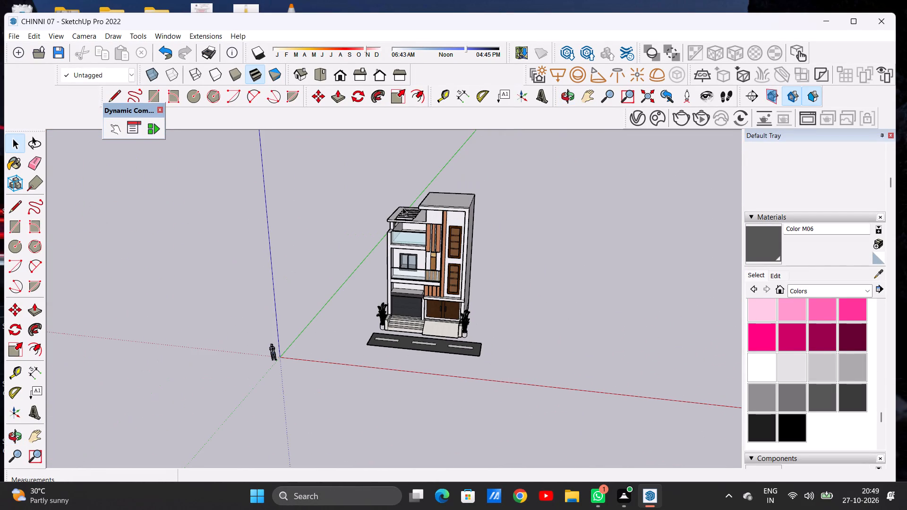
pyautogui.scroll(-1, 399, 187)
pyautogui.scroll(5, 399, 187)
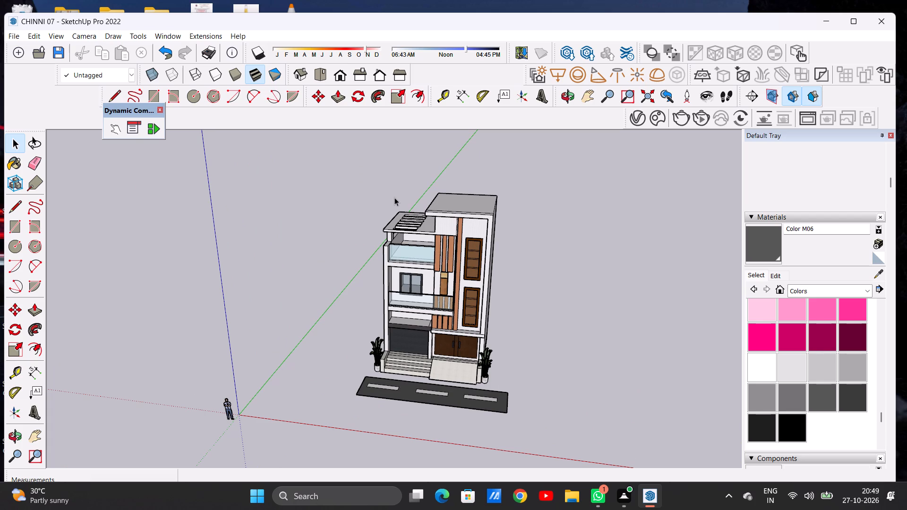
pyautogui.scroll(5, 396, 214)
pyautogui.scroll(-6, 431, 282)
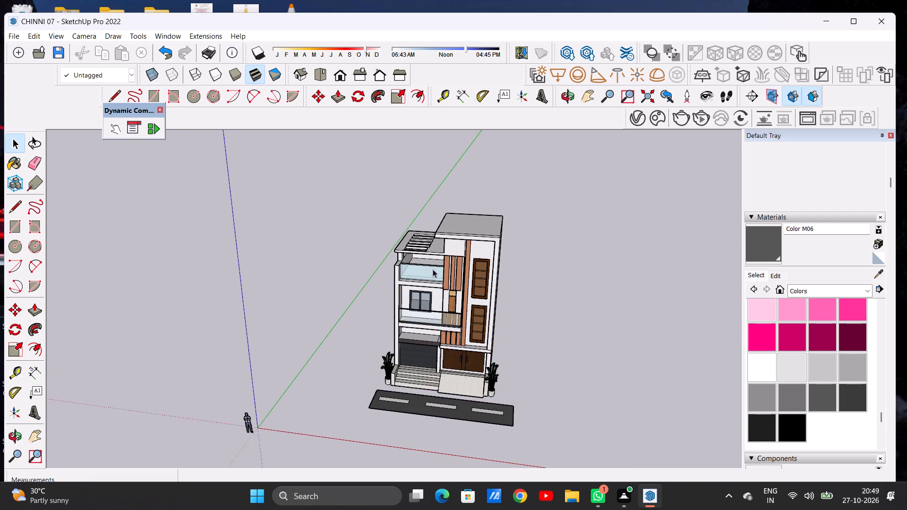
pyautogui.scroll(7, 413, 372)
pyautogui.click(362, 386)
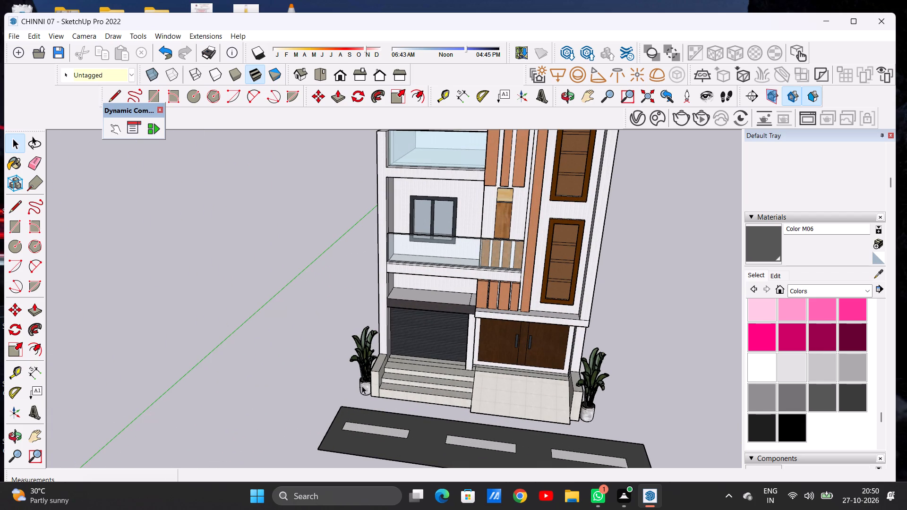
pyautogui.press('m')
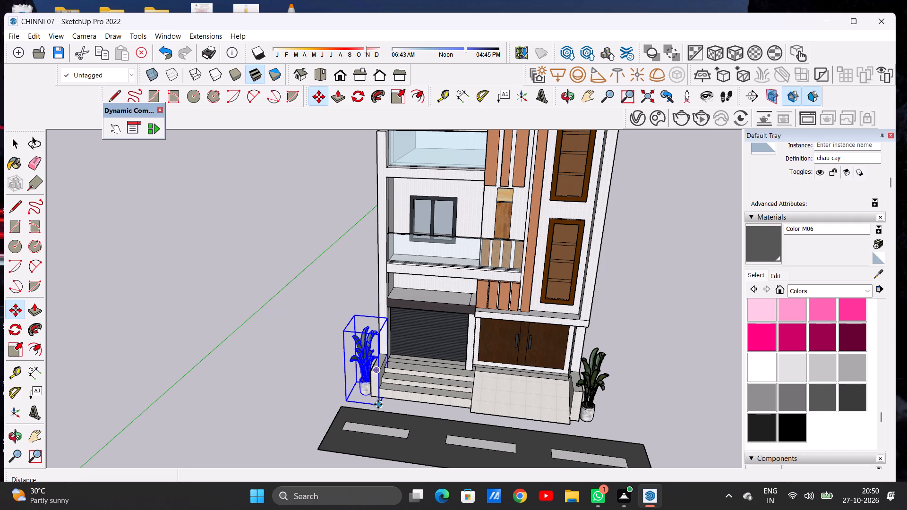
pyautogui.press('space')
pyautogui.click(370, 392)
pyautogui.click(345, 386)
# Examine the whole house, slatted roof and marked road from a distance at raised angles.
pyautogui.scroll(-8, 397, 374)
pyautogui.scroll(1, 404, 366)
pyautogui.scroll(-1, 405, 367)
pyautogui.scroll(1, 406, 368)
pyautogui.scroll(-1, 408, 369)
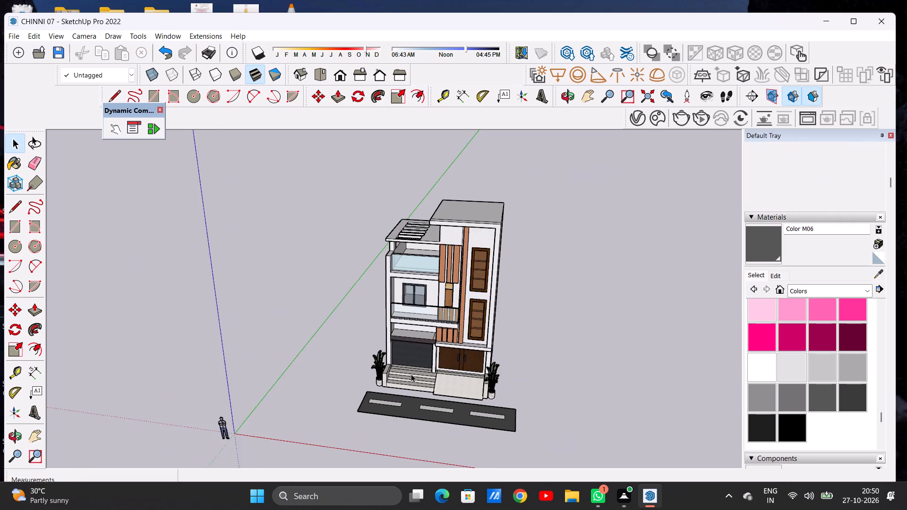
pyautogui.moveTo(415, 383); pyautogui.dragTo(436, 381, button='middle')
pyautogui.scroll(-3, 356, 370)
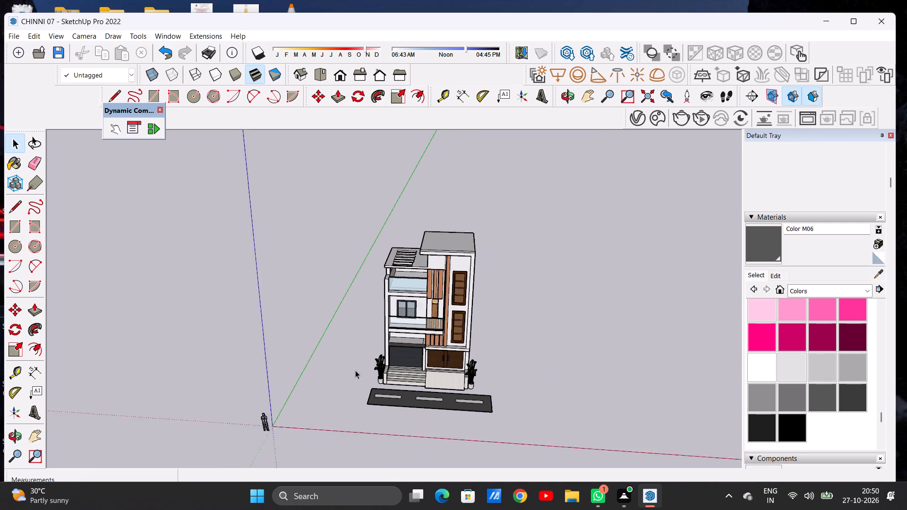
pyautogui.scroll(-2, 355, 370)
pyautogui.moveTo(450, 376); pyautogui.dragTo(445, 430, button='middle')
pyautogui.scroll(5, 455, 408)
pyautogui.scroll(-1, 455, 408)
pyautogui.scroll(1, 455, 408)
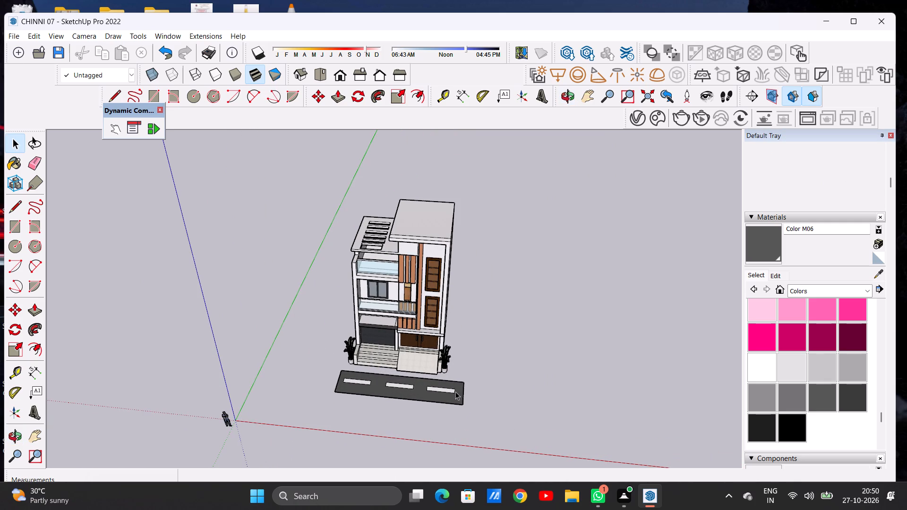
pyautogui.scroll(-6, 439, 388)
pyautogui.scroll(7, 441, 365)
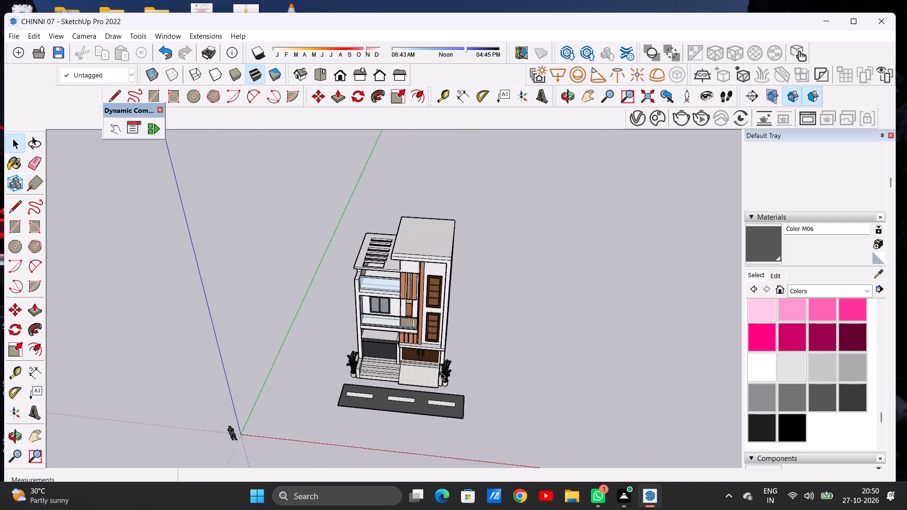
pyautogui.scroll(5, 441, 372)
# Examine the double door, ramp, road markings and the potted plant beside the ramp up close, including from above.
pyautogui.moveTo(453, 398); pyautogui.dragTo(467, 305, button='middle')
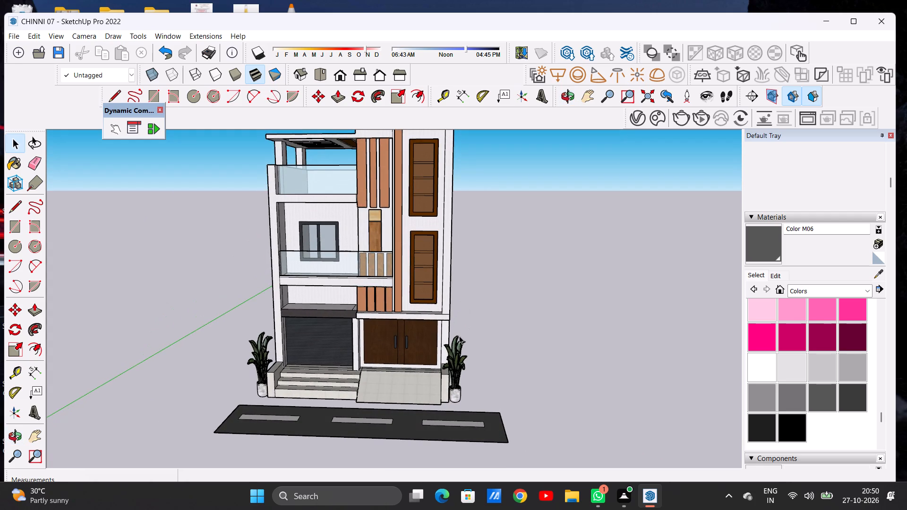
pyautogui.scroll(-4, 431, 350)
pyautogui.scroll(12, 438, 372)
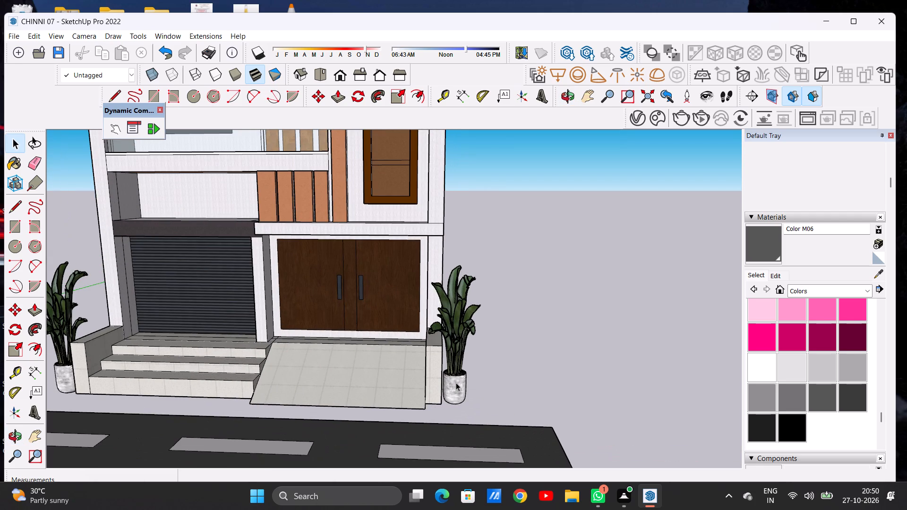
pyautogui.click(456, 382)
pyautogui.click(567, 340)
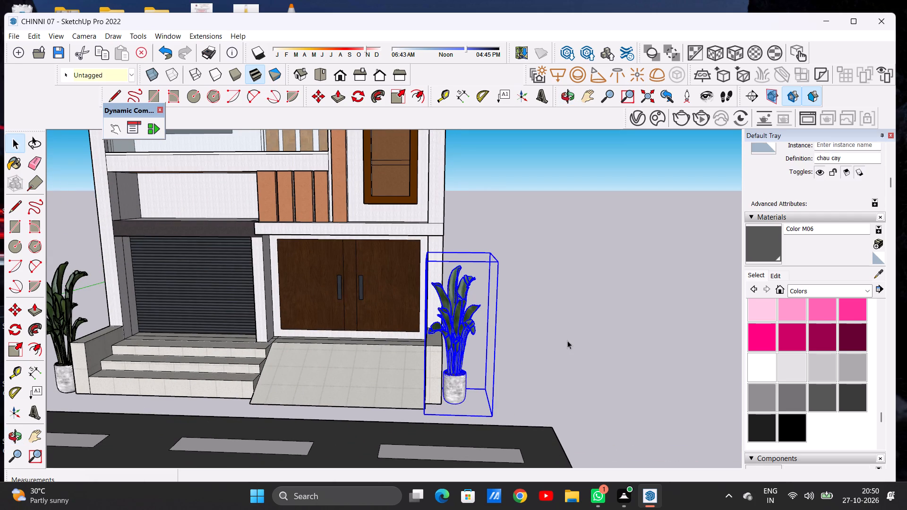
pyautogui.scroll(-6, 451, 363)
pyautogui.moveTo(477, 382); pyautogui.dragTo(472, 452, button='middle')
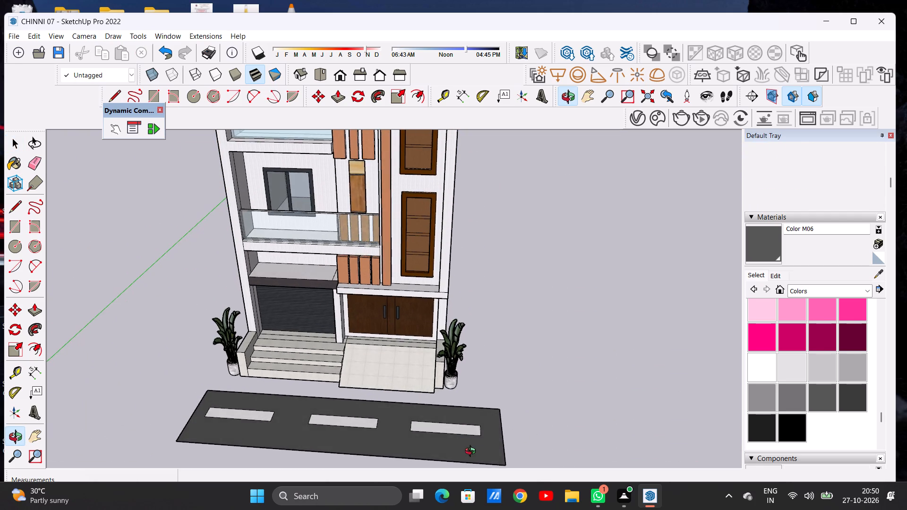
pyautogui.moveTo(472, 452); pyautogui.dragTo(483, 445, button='middle')
pyautogui.scroll(15, 472, 431)
pyautogui.scroll(-9, 533, 337)
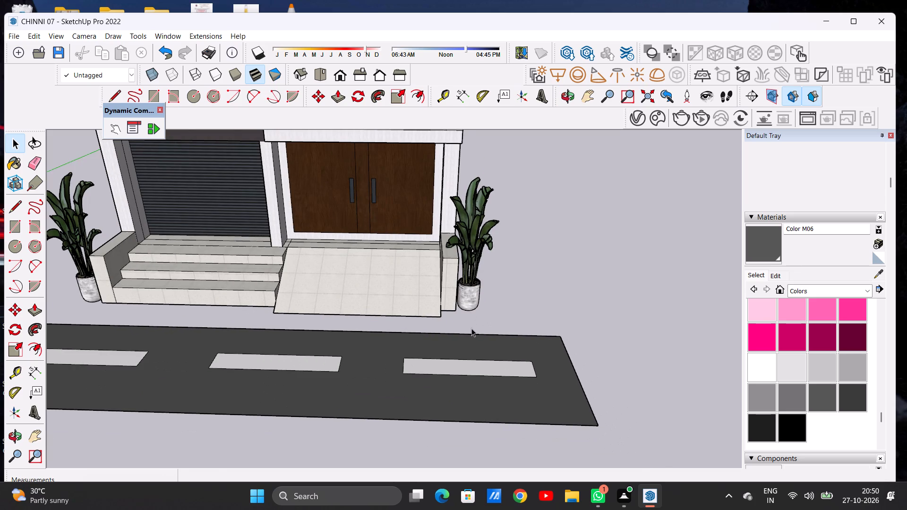
pyautogui.scroll(-20, 470, 335)
pyautogui.scroll(5, 444, 218)
pyautogui.moveTo(437, 262); pyautogui.dragTo(440, 241)
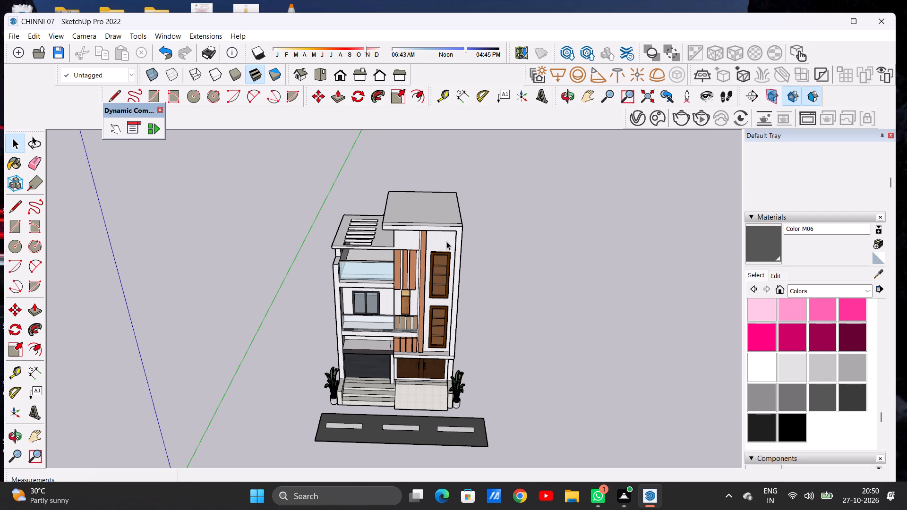
pyautogui.click(497, 246)
pyautogui.click(497, 237)
# Inspect the upper facade and balconies, and orbit fully around the house to check its side and rear walls.
pyautogui.click(570, 98)
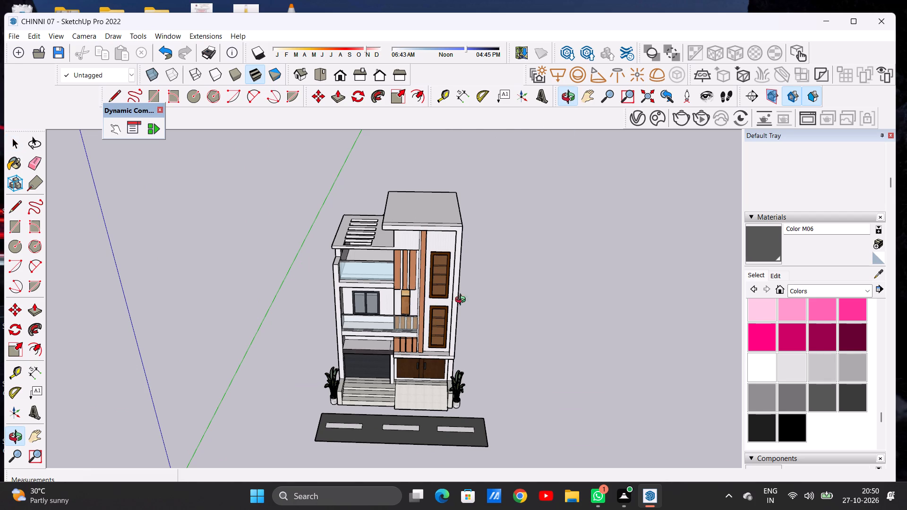
pyautogui.moveTo(434, 351); pyautogui.dragTo(436, 248)
pyautogui.scroll(10, 436, 277)
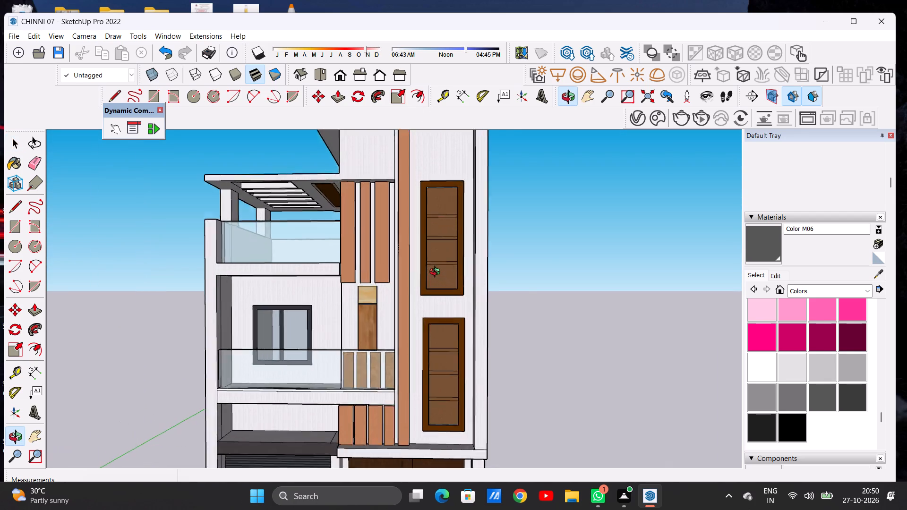
pyautogui.scroll(3, 437, 273)
pyautogui.moveTo(440, 268); pyautogui.dragTo(480, 331)
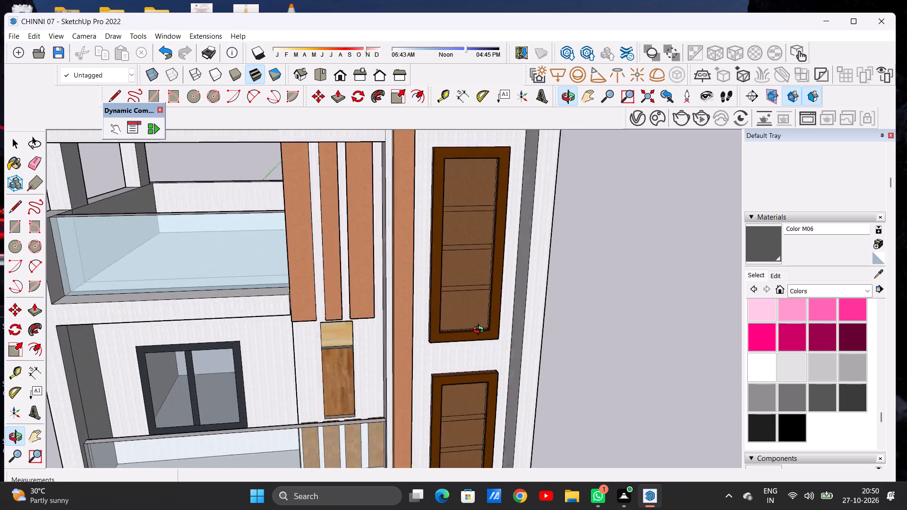
pyautogui.moveTo(480, 331); pyautogui.dragTo(448, 312)
pyautogui.scroll(-13, 477, 309)
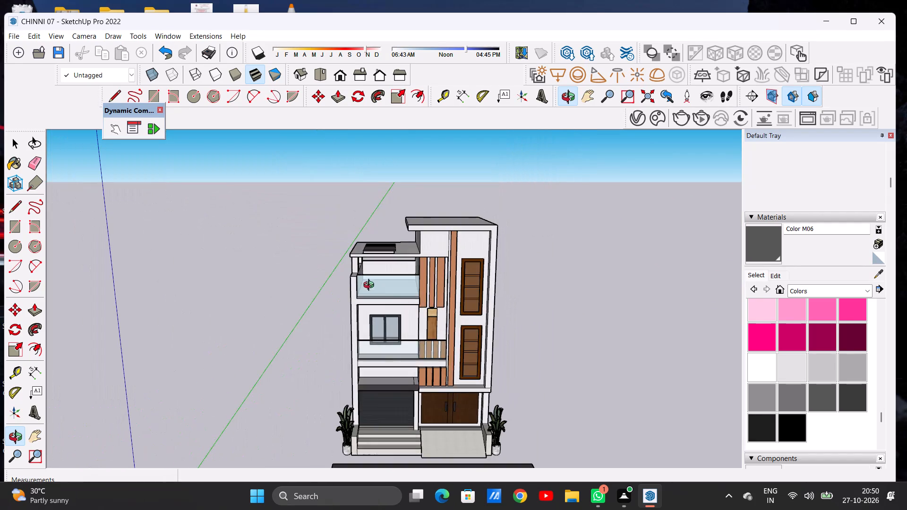
pyautogui.moveTo(347, 283); pyautogui.dragTo(492, 281)
pyautogui.moveTo(323, 287); pyautogui.dragTo(462, 295)
pyautogui.moveTo(311, 302); pyautogui.dragTo(462, 298)
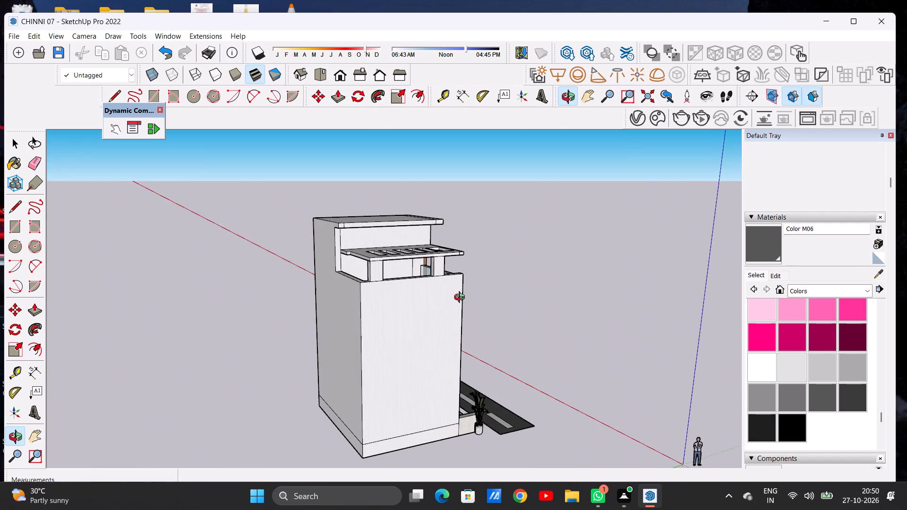
pyautogui.moveTo(324, 303); pyautogui.dragTo(485, 310)
pyautogui.moveTo(356, 318); pyautogui.dragTo(526, 306)
pyautogui.scroll(5, 424, 449)
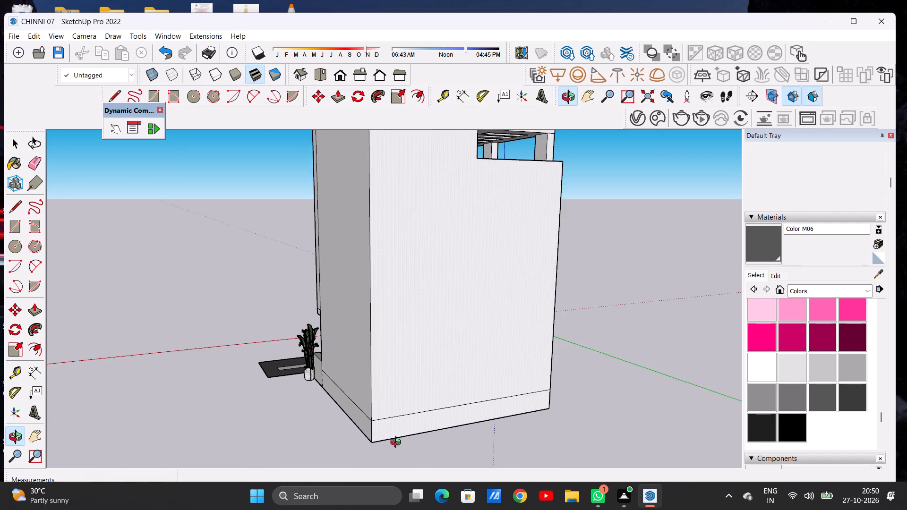
pyautogui.scroll(6, 398, 443)
pyautogui.moveTo(329, 397); pyautogui.dragTo(504, 402)
pyautogui.moveTo(355, 399); pyautogui.dragTo(536, 393)
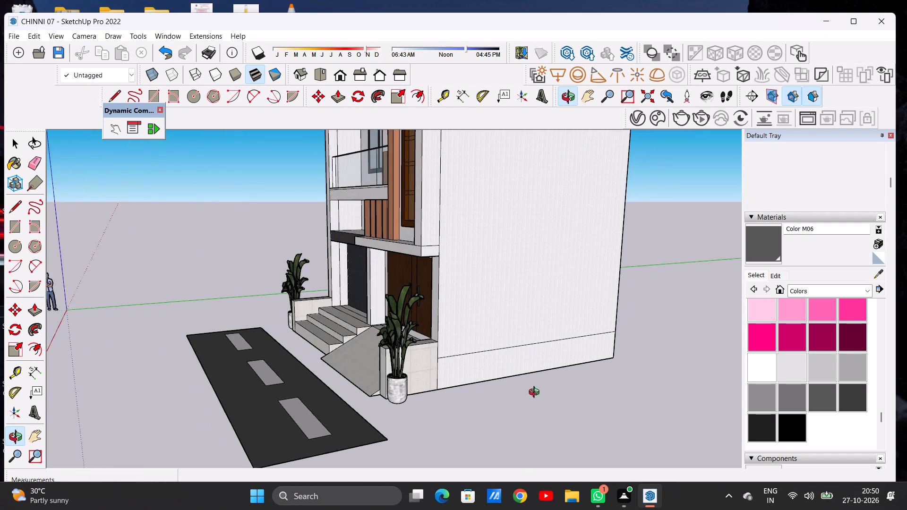
pyautogui.moveTo(536, 393); pyautogui.dragTo(536, 393)
pyautogui.moveTo(357, 397); pyautogui.dragTo(556, 390)
pyautogui.moveTo(417, 390); pyautogui.dragTo(429, 449)
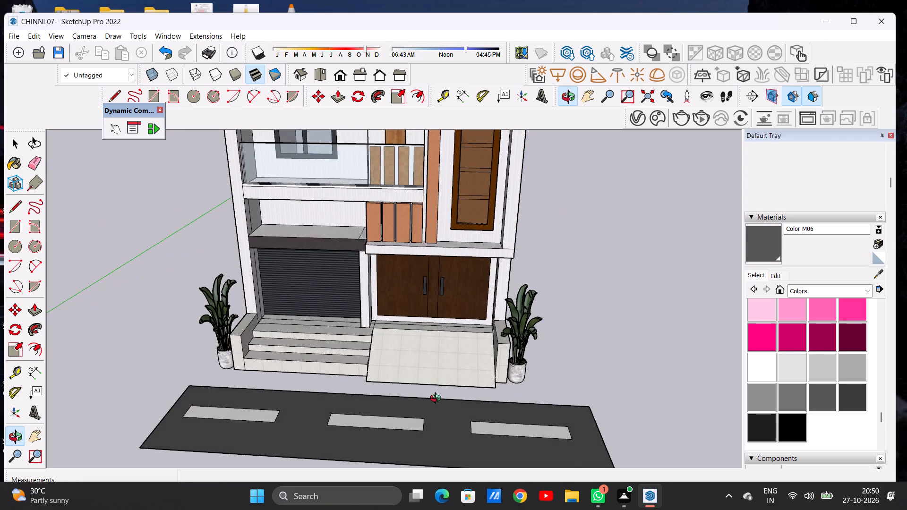
# Examine the front facade, the ramp-side wall and the whole scene at several distances.
pyautogui.scroll(-8, 441, 389)
pyautogui.moveTo(411, 371); pyautogui.dragTo(407, 365)
pyautogui.scroll(-3, 404, 386)
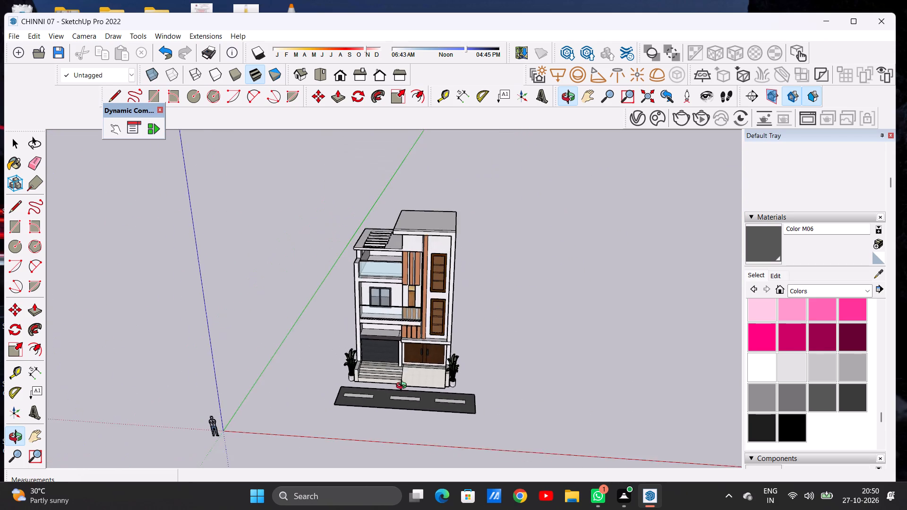
pyautogui.scroll(-5, 403, 387)
pyautogui.scroll(7, 421, 336)
pyautogui.scroll(-5, 429, 327)
pyautogui.scroll(8, 417, 413)
pyautogui.moveTo(406, 431); pyautogui.dragTo(368, 397)
pyautogui.scroll(4, 372, 334)
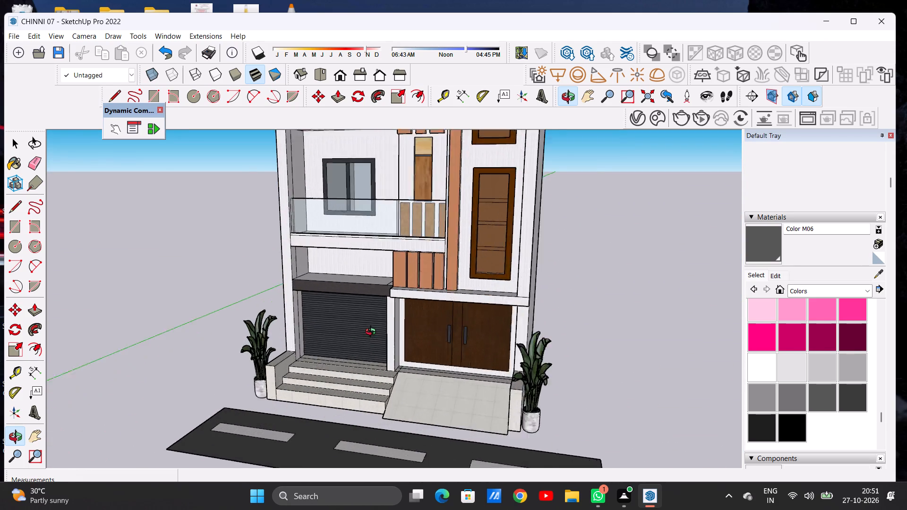
pyautogui.scroll(3, 373, 333)
pyautogui.press('space')
pyautogui.scroll(1, 358, 327)
pyautogui.scroll(-13, 358, 327)
pyautogui.moveTo(354, 357); pyautogui.dragTo(366, 376, button='middle')
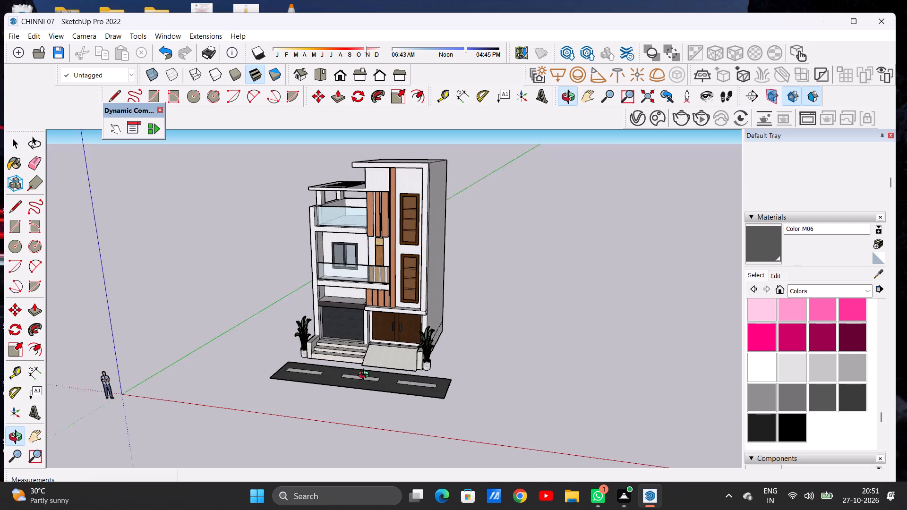
pyautogui.moveTo(366, 376); pyautogui.dragTo(375, 392, button='middle')
pyautogui.scroll(4, 518, 381)
pyautogui.moveTo(531, 366); pyautogui.dragTo(217, 338, button='middle')
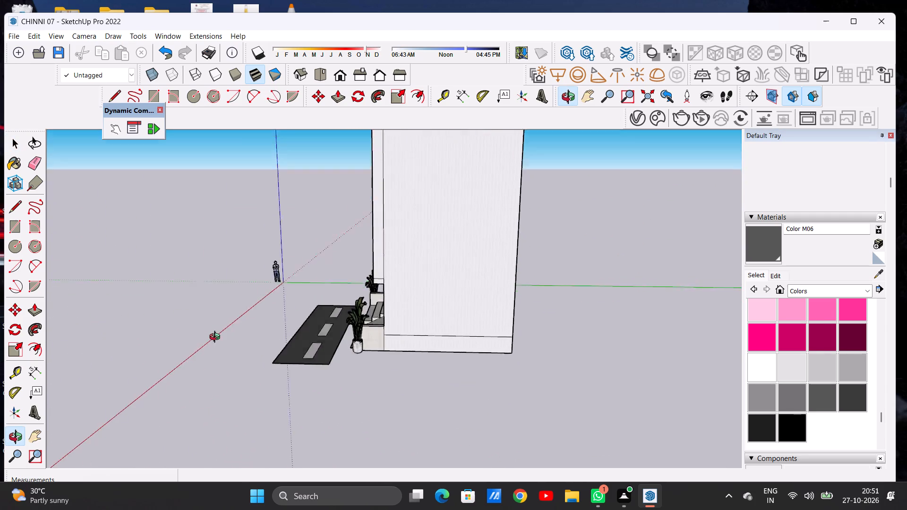
pyautogui.moveTo(217, 338); pyautogui.dragTo(543, 382, button='middle')
pyautogui.scroll(-4, 543, 382)
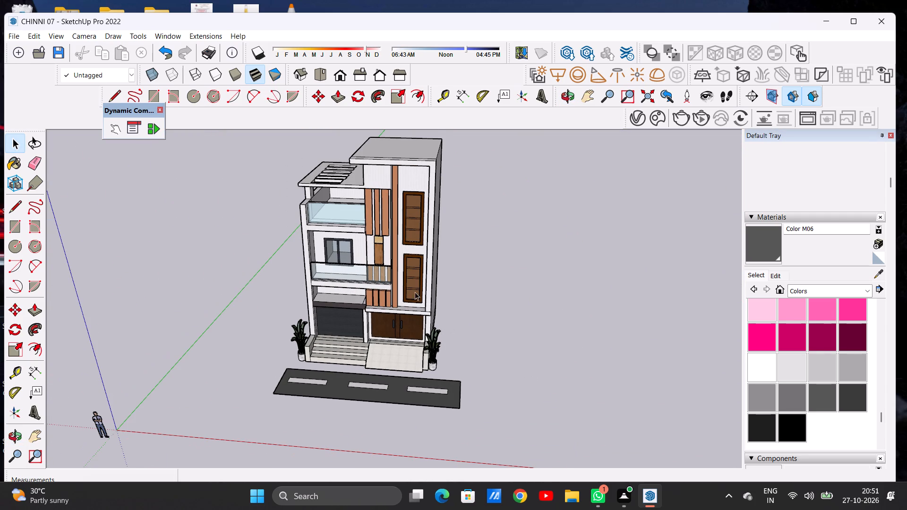
# Paint the front edge of the upper roof slab with Blinds Vertical Pattern from the Window Coverings materials.
pyautogui.scroll(2, 406, 174)
pyautogui.moveTo(403, 190); pyautogui.dragTo(414, 316, button='middle')
pyautogui.scroll(3, 446, 211)
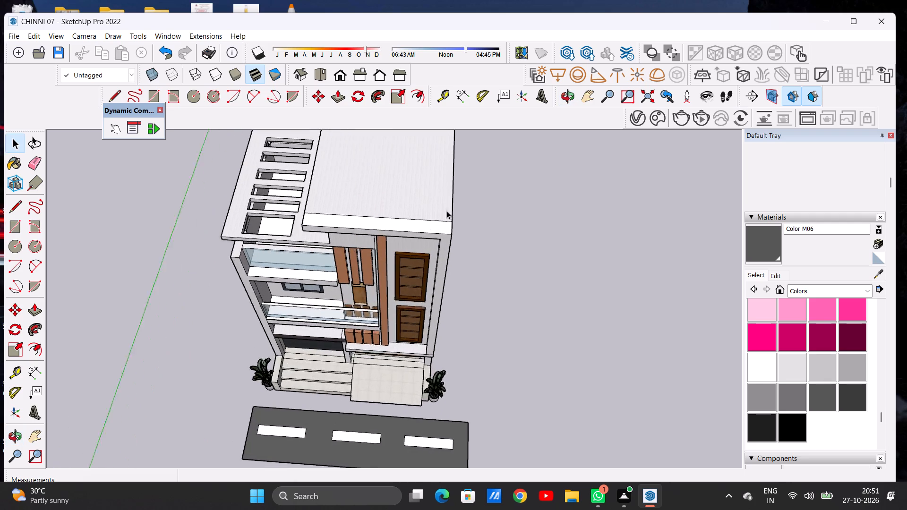
pyautogui.scroll(2, 446, 211)
pyautogui.moveTo(443, 235); pyautogui.dragTo(437, 258, button='middle')
pyautogui.scroll(11, 437, 258)
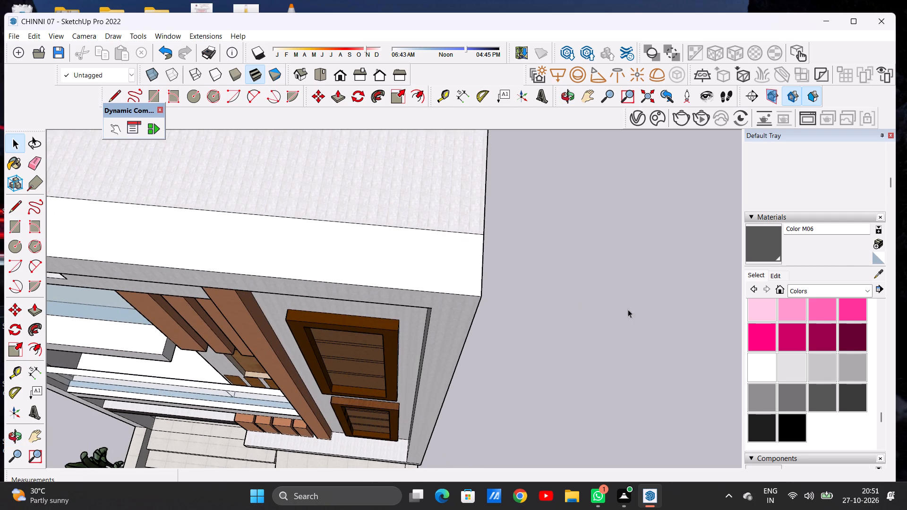
pyautogui.click(804, 290)
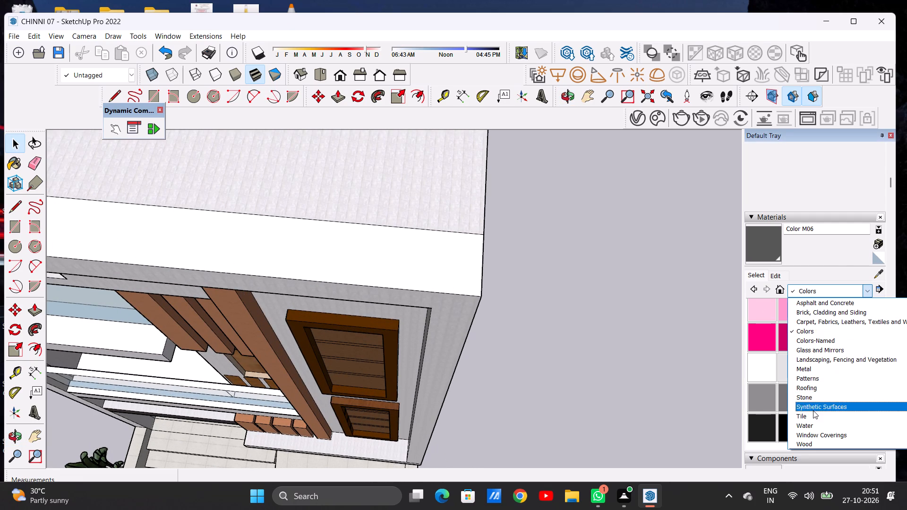
pyautogui.click(806, 432)
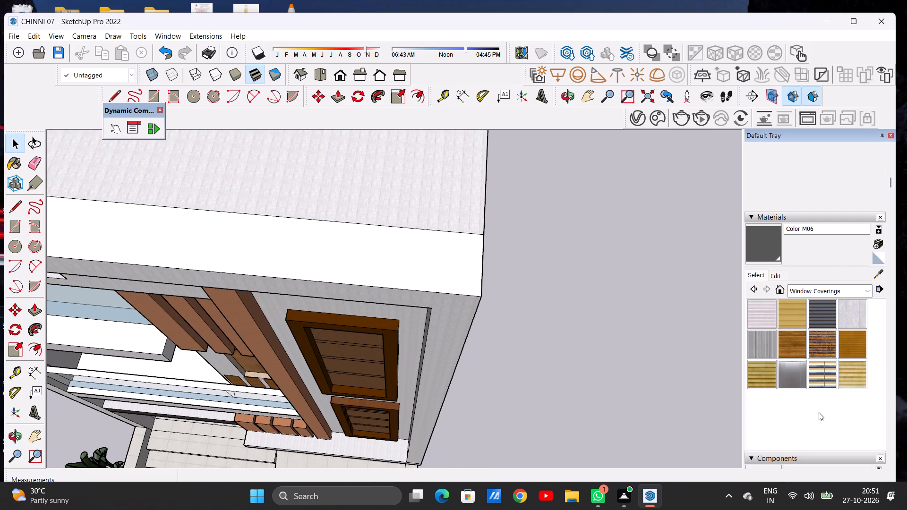
pyautogui.click(848, 313)
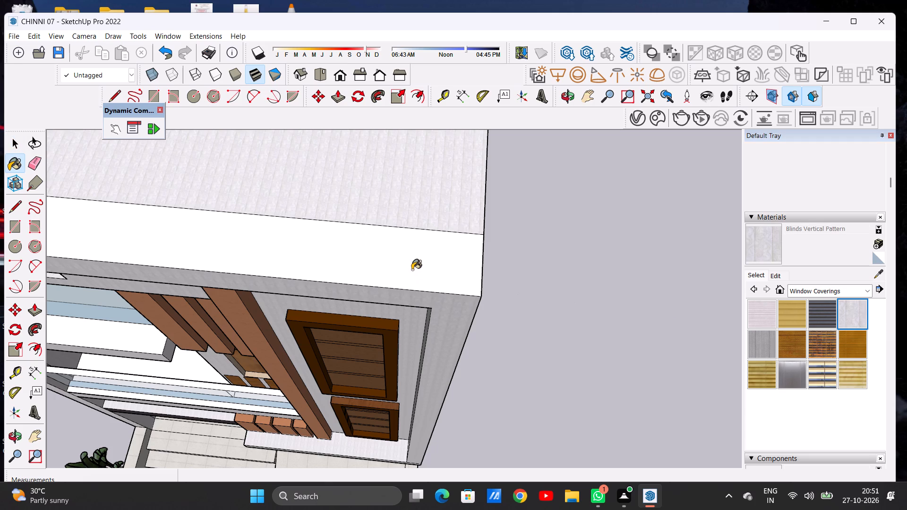
pyautogui.click(412, 270)
pyautogui.scroll(-4, 487, 273)
pyautogui.moveTo(489, 302); pyautogui.dragTo(402, 294, button='middle')
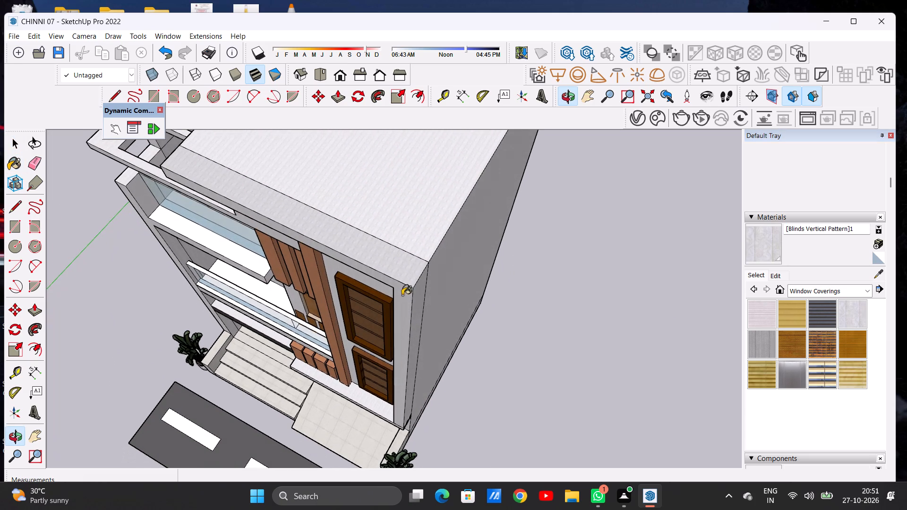
# Raise the brightness of the Blinds Vertical Pattern material to a near-white tone.
pyautogui.click(771, 277)
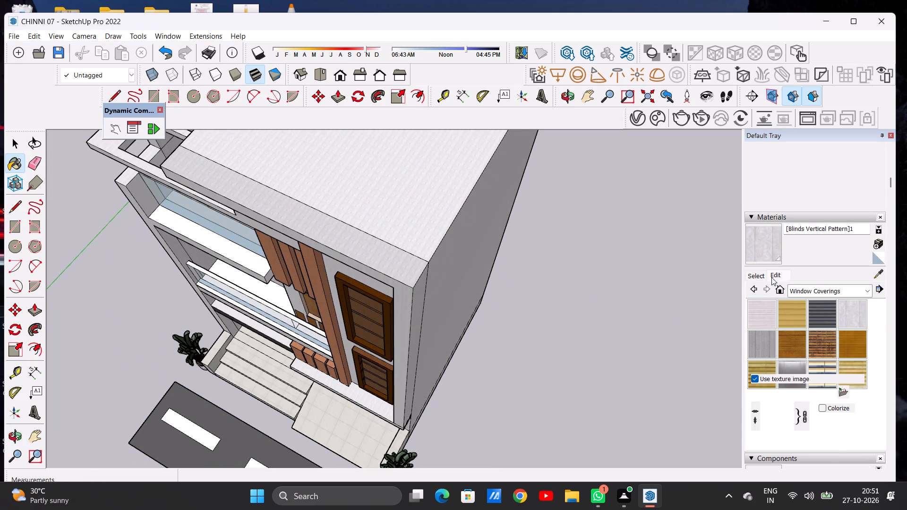
pyautogui.click(804, 316)
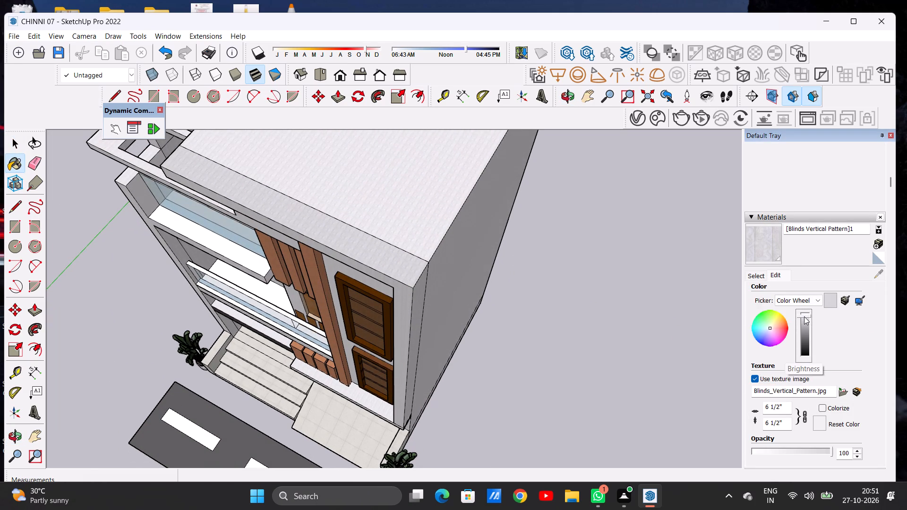
# Paint the upper roof's top face, the ramp-side wall and its narrow front strip with the brightened Blinds Vertical Pattern.
pyautogui.moveTo(461, 301); pyautogui.dragTo(478, 195, button='middle')
pyautogui.scroll(-7, 453, 298)
pyautogui.moveTo(423, 188); pyautogui.dragTo(411, 239, button='middle')
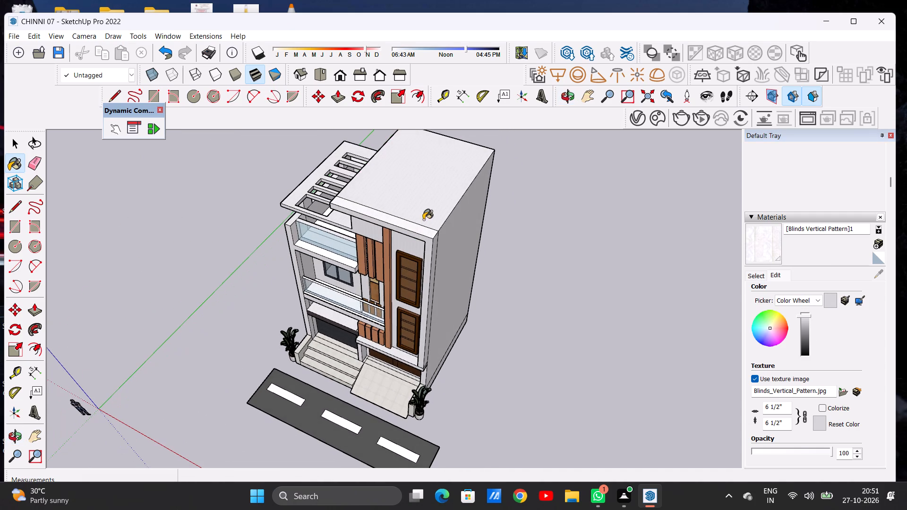
pyautogui.click(423, 220)
pyautogui.scroll(7, 436, 228)
pyautogui.moveTo(430, 253); pyautogui.dragTo(336, 187, button='middle')
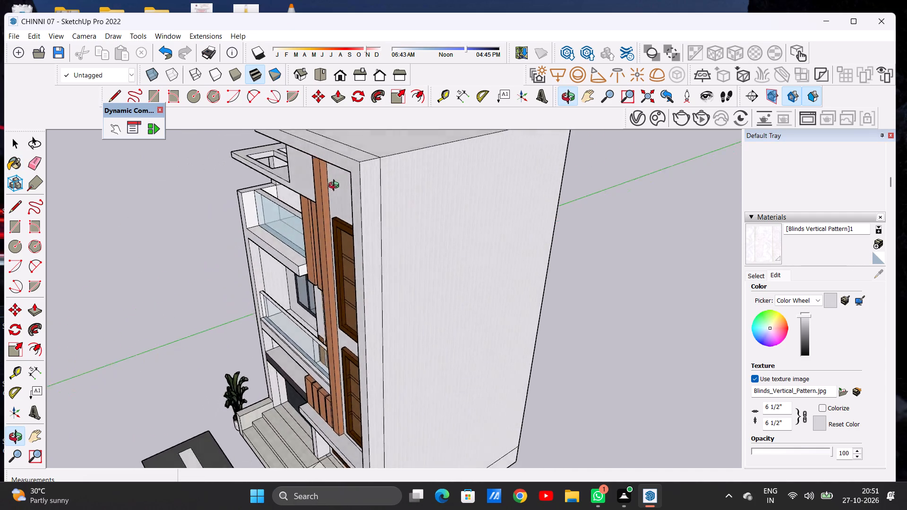
pyautogui.moveTo(336, 187); pyautogui.dragTo(349, 257, button='middle')
pyautogui.scroll(3, 381, 254)
pyautogui.click(379, 264)
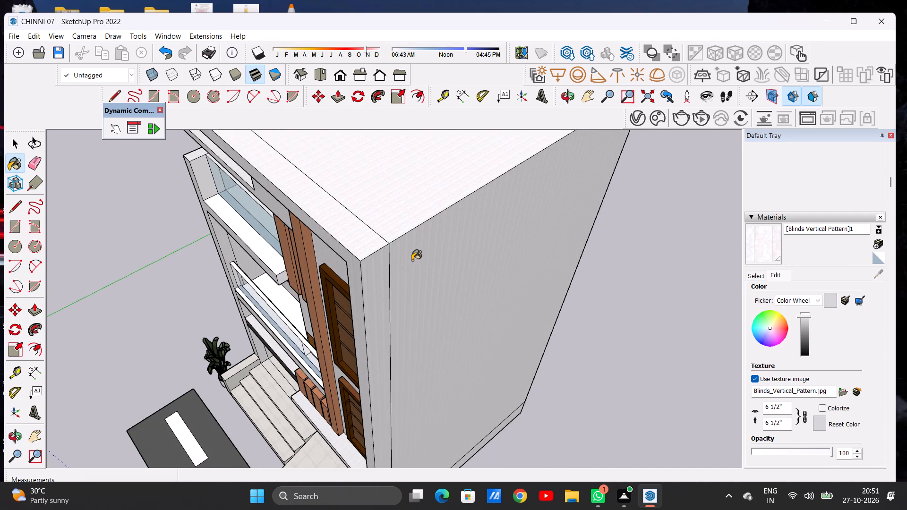
pyautogui.click(414, 259)
pyautogui.scroll(-7, 396, 264)
pyautogui.moveTo(375, 282); pyautogui.dragTo(388, 186, button='middle')
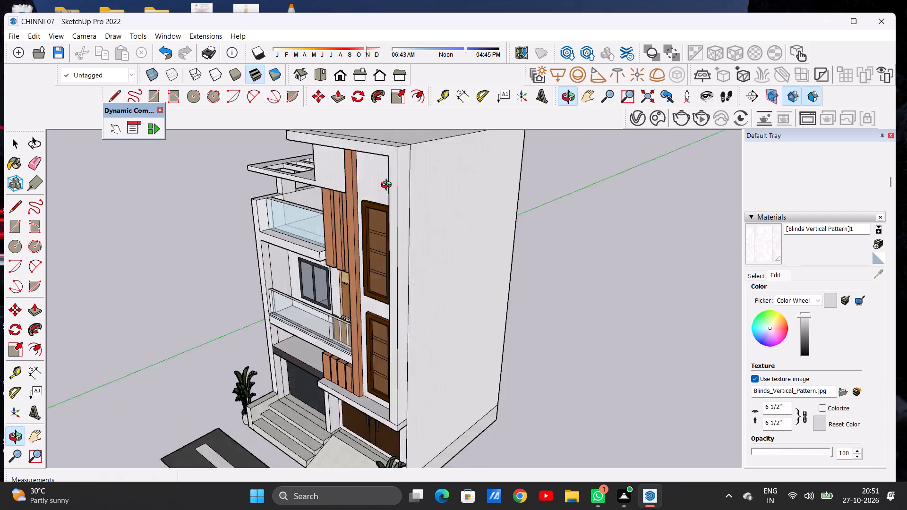
# Paint the house's rear wall and the opposite, garage-side wall with the brightened Blinds Vertical Pattern.
pyautogui.moveTo(388, 186); pyautogui.dragTo(120, 233, button='middle')
pyautogui.scroll(2, 584, 266)
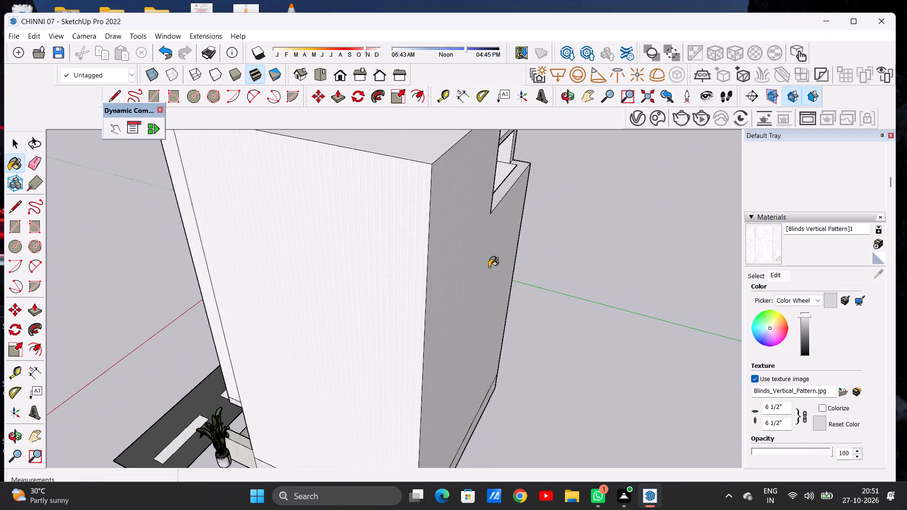
pyautogui.moveTo(483, 265); pyautogui.dragTo(404, 250, button='middle')
pyautogui.click(395, 254)
pyautogui.scroll(-4, 403, 264)
pyautogui.moveTo(502, 265); pyautogui.dragTo(301, 240, button='middle')
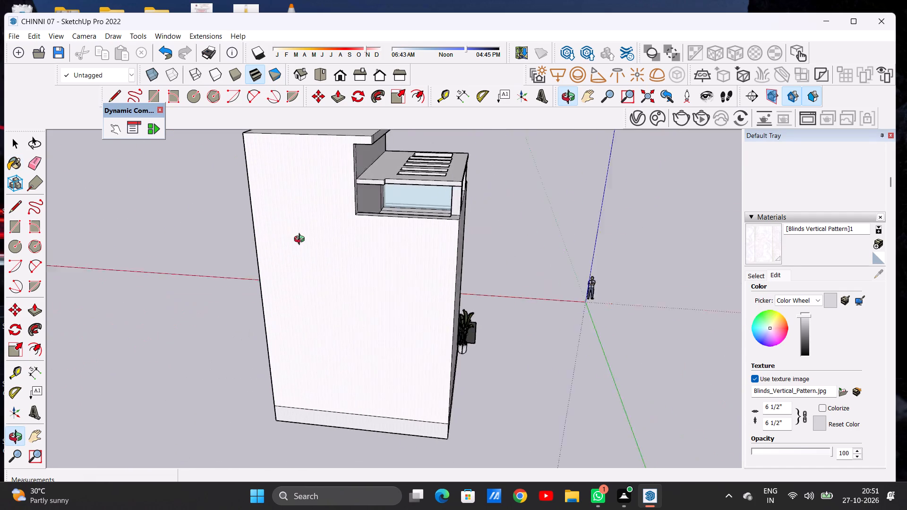
pyautogui.moveTo(301, 240); pyautogui.dragTo(265, 242, button='middle')
pyautogui.moveTo(482, 270); pyautogui.dragTo(358, 256, button='middle')
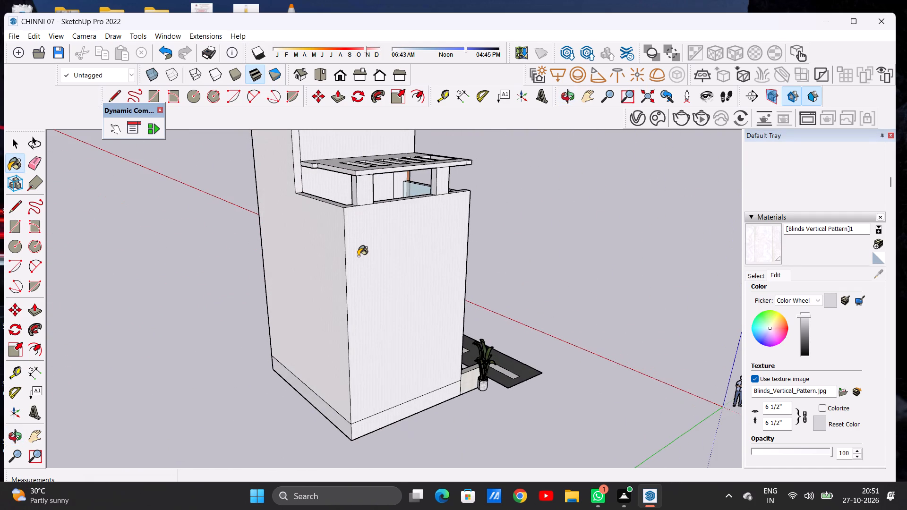
pyautogui.click(359, 256)
pyautogui.doubleClick(447, 259)
# Paint the garage-side front column, both balcony slab fronts and the wall beside the narrow wooden panel with Blinds Vertical Pattern.
pyautogui.moveTo(496, 264); pyautogui.dragTo(493, 265, button='middle')
pyautogui.moveTo(493, 265); pyautogui.dragTo(207, 297, button='middle')
pyautogui.scroll(12, 386, 272)
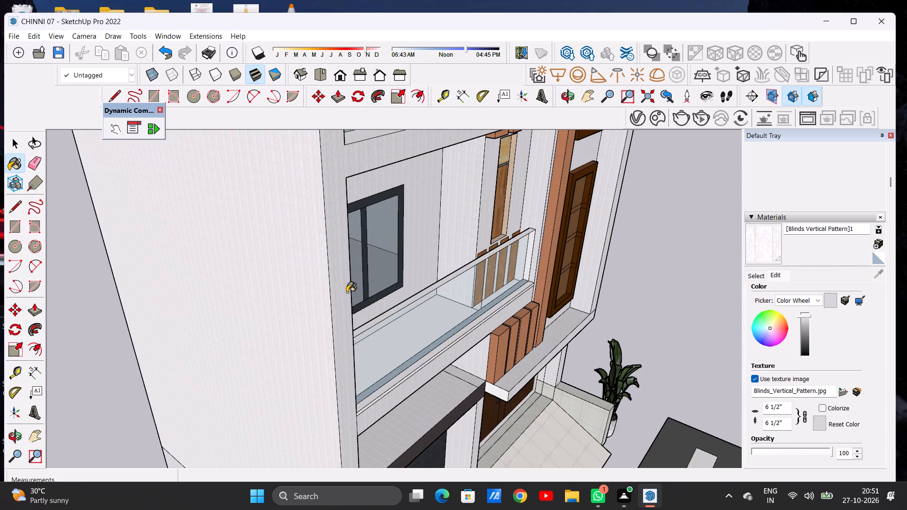
pyautogui.click(344, 297)
pyautogui.scroll(-6, 344, 297)
pyautogui.moveTo(447, 305); pyautogui.dragTo(299, 242, button='middle')
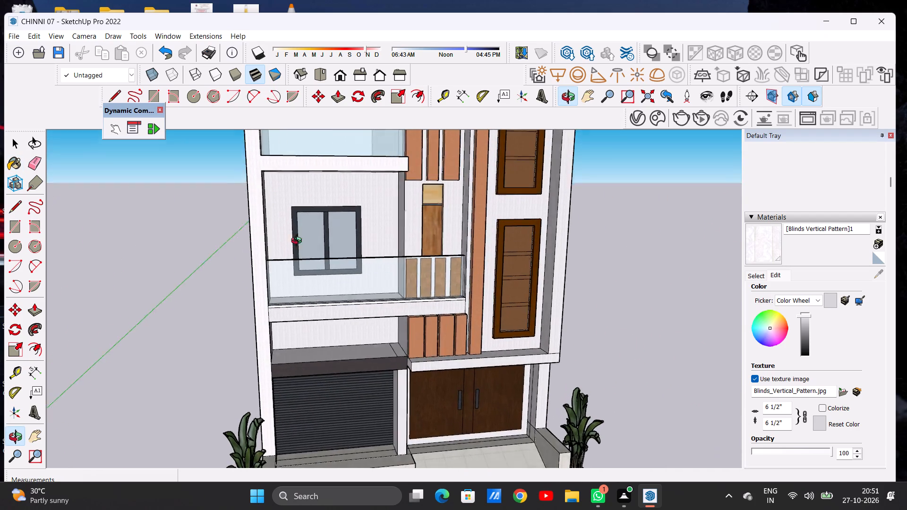
pyautogui.moveTo(299, 242); pyautogui.dragTo(285, 238, button='middle')
pyautogui.scroll(3, 285, 292)
pyautogui.click(267, 314)
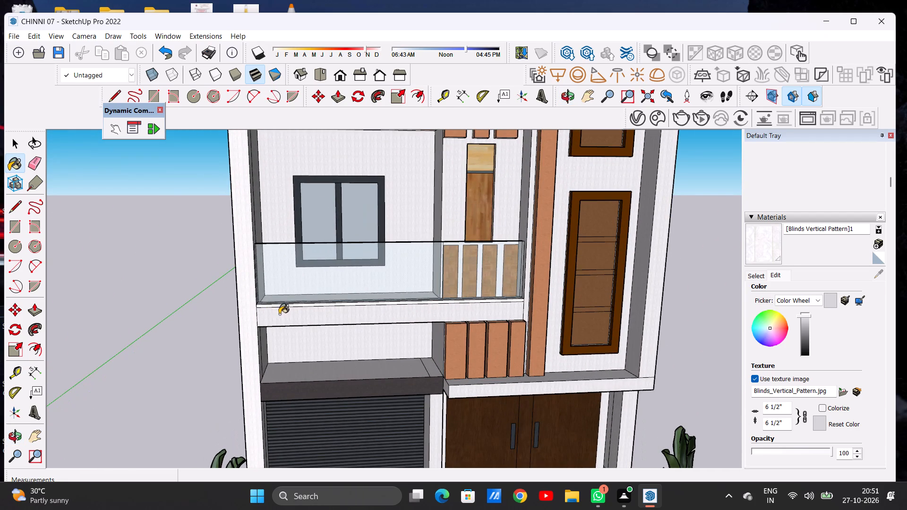
pyautogui.scroll(-5, 281, 316)
pyautogui.scroll(-4, 317, 330)
pyautogui.scroll(1, 294, 245)
pyautogui.scroll(-1, 294, 245)
pyautogui.scroll(7, 294, 245)
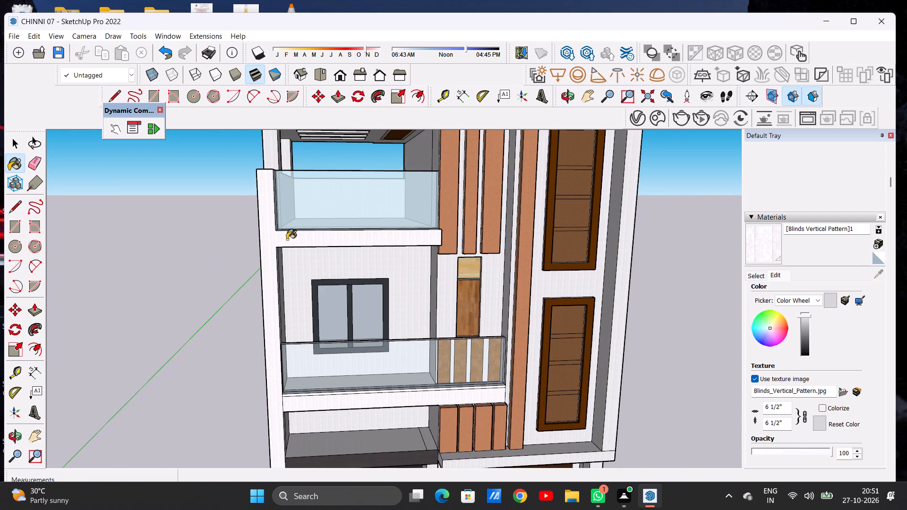
pyautogui.click(287, 239)
pyautogui.click(446, 290)
pyautogui.press('space')
# Examine the repainted front facade and the whole scene with the road from a distance at eye level.
pyautogui.scroll(-16, 477, 304)
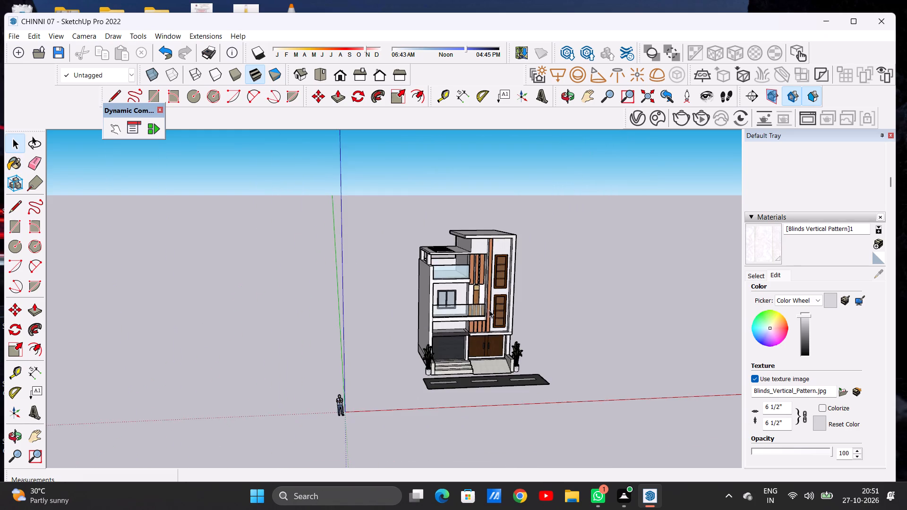
pyautogui.moveTo(484, 310); pyautogui.dragTo(411, 298, button='middle')
pyautogui.scroll(7, 524, 307)
pyautogui.scroll(-6, 464, 323)
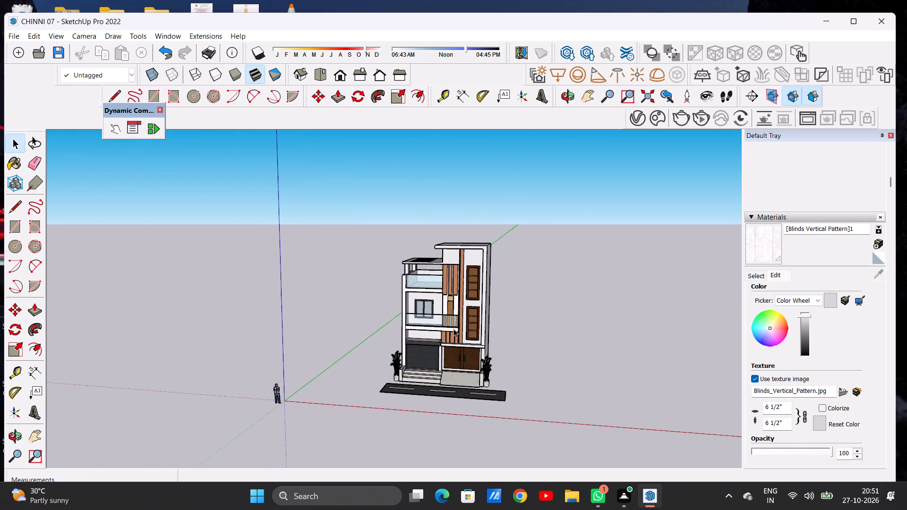
pyautogui.moveTo(429, 343); pyautogui.dragTo(443, 342, button='middle')
pyautogui.scroll(6, 488, 350)
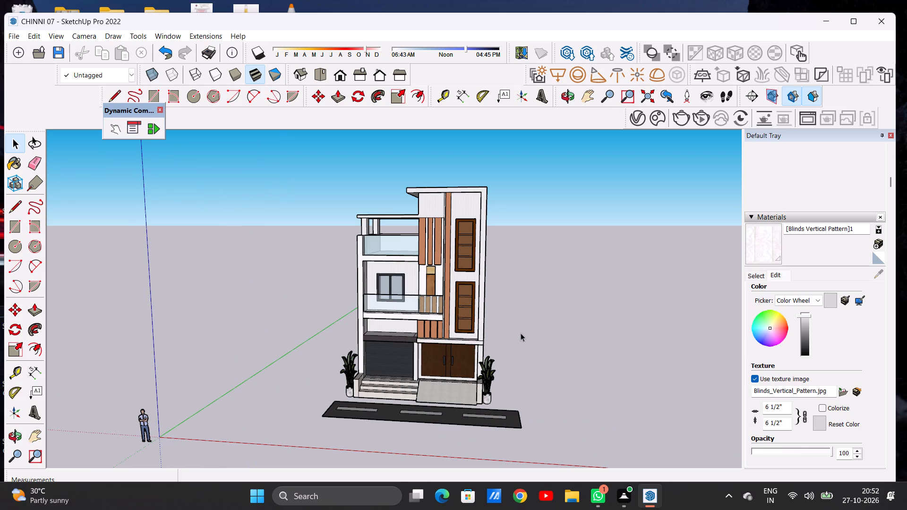
pyautogui.moveTo(514, 333); pyautogui.dragTo(522, 330, button='middle')
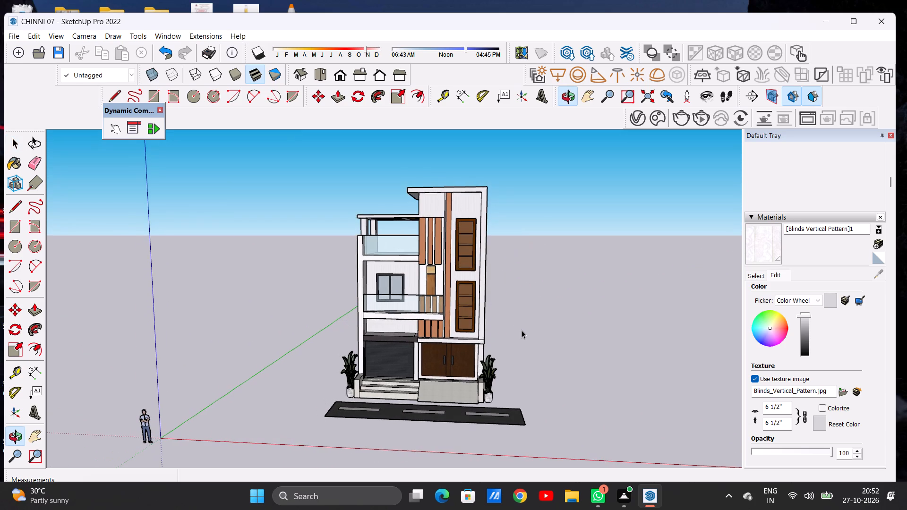
pyautogui.press('space')
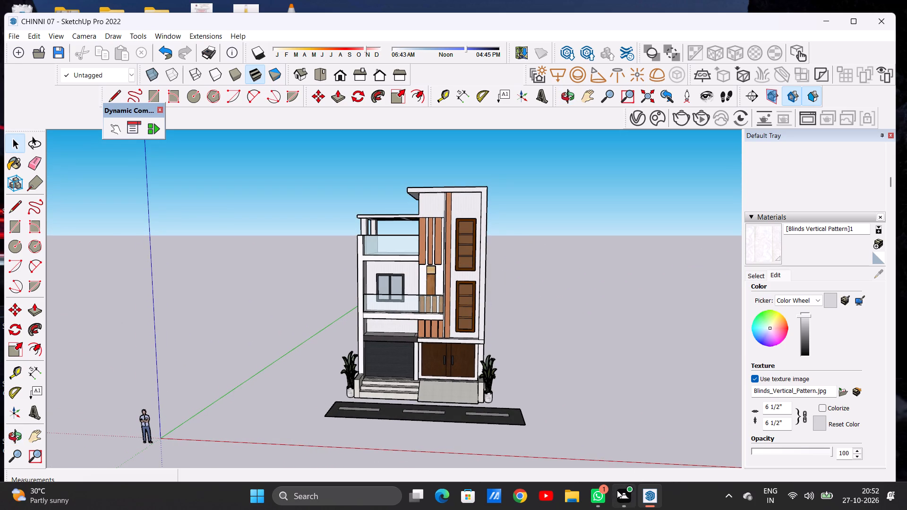
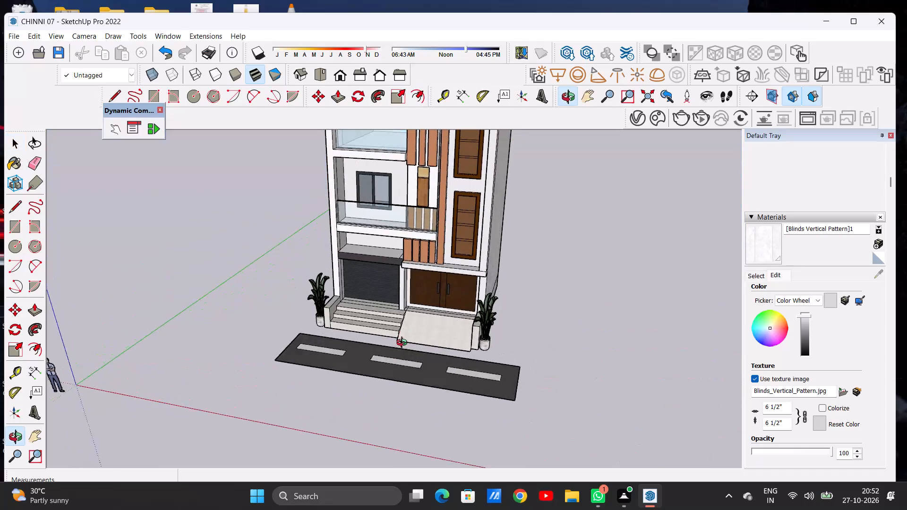
# Save the CHINNI 07 model with the whole house and road in view.
pyautogui.scroll(-5, 444, 367)
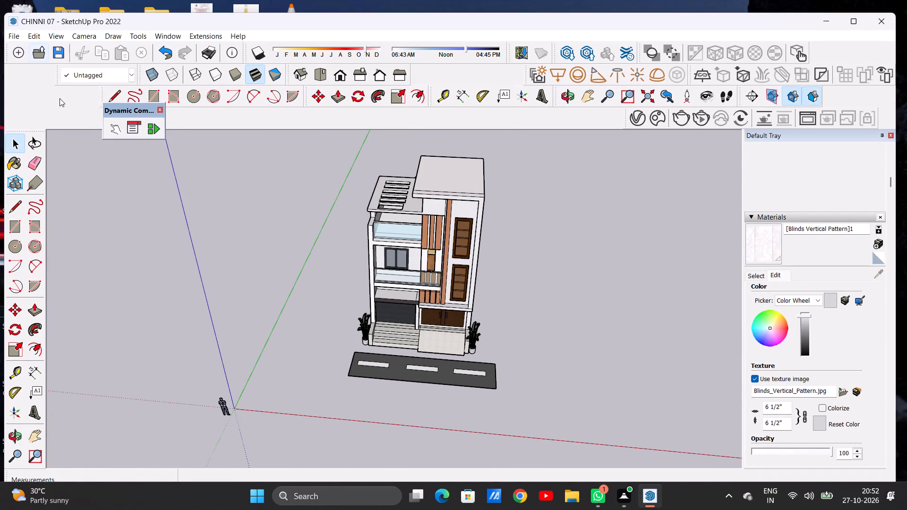
pyautogui.hotkey('ctrl', 's')
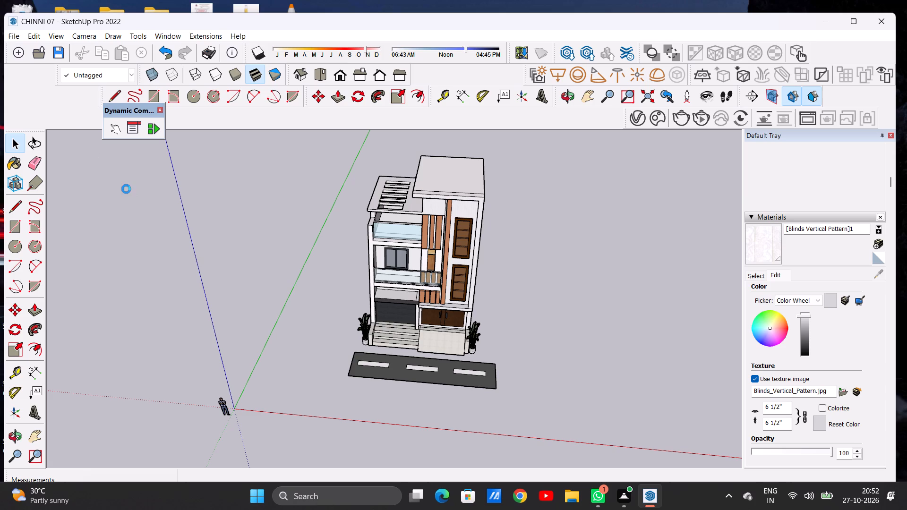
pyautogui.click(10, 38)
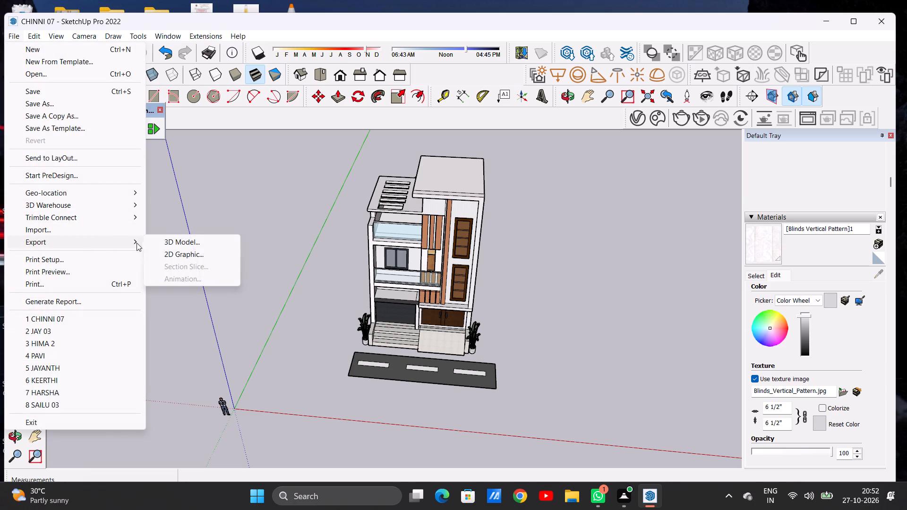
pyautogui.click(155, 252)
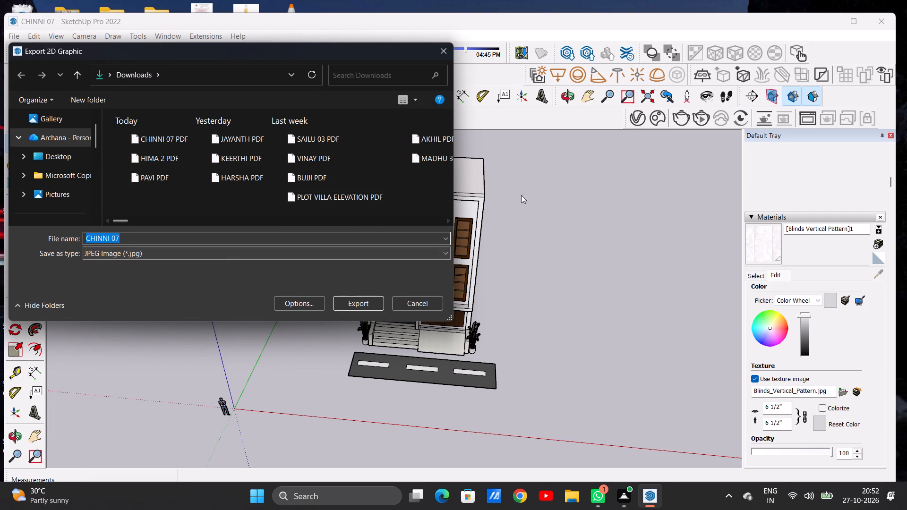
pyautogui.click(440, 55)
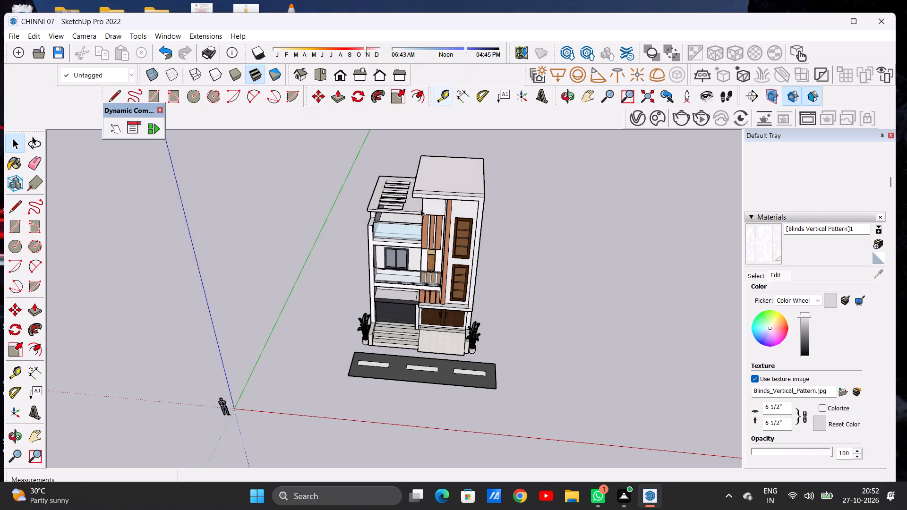
# Examine the whole house with its road and plants from eye level and from a raised front viewpoint.
pyautogui.scroll(-8, 385, 229)
pyautogui.scroll(4, 398, 264)
pyautogui.scroll(-1, 398, 266)
pyautogui.scroll(3, 399, 266)
pyautogui.moveTo(416, 296); pyautogui.dragTo(441, 185, button='middle')
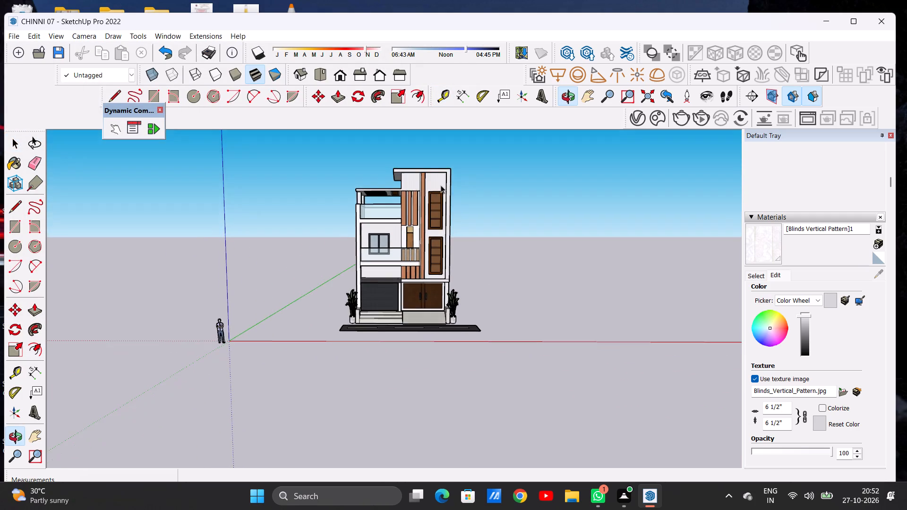
pyautogui.moveTo(435, 196); pyautogui.dragTo(411, 255, button='middle')
pyautogui.scroll(2, 424, 187)
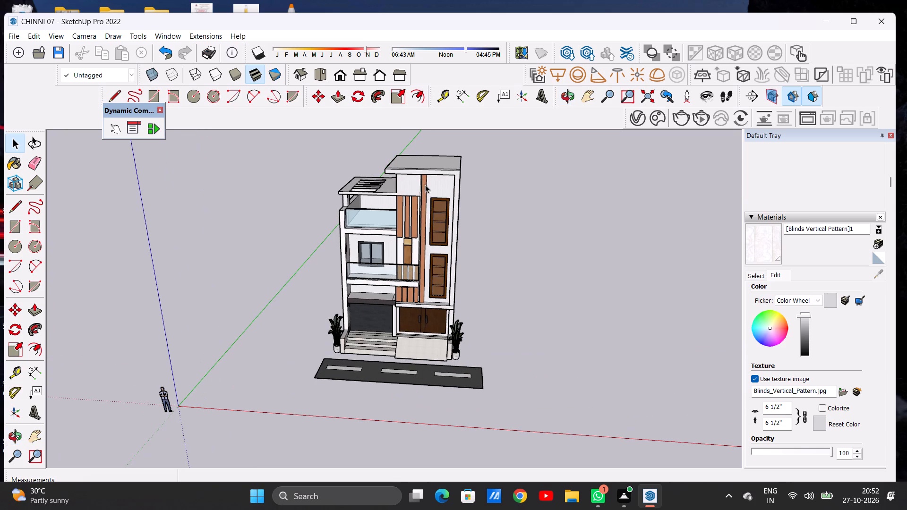